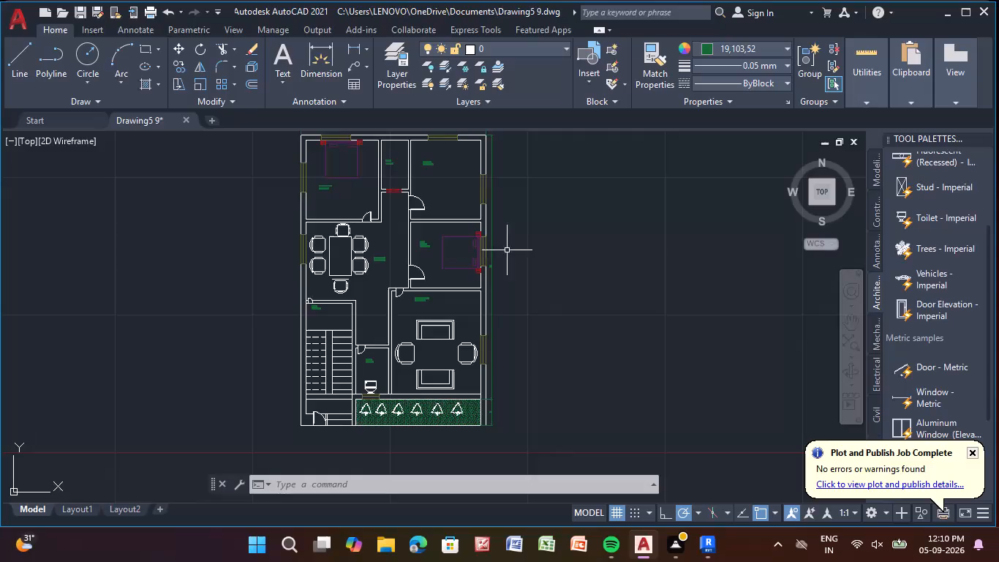
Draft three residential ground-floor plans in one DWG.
Create a new blank drawing alongside the ground floor plan.
middle_drag(548, 247, 279, 257)
middle_click(279, 257)
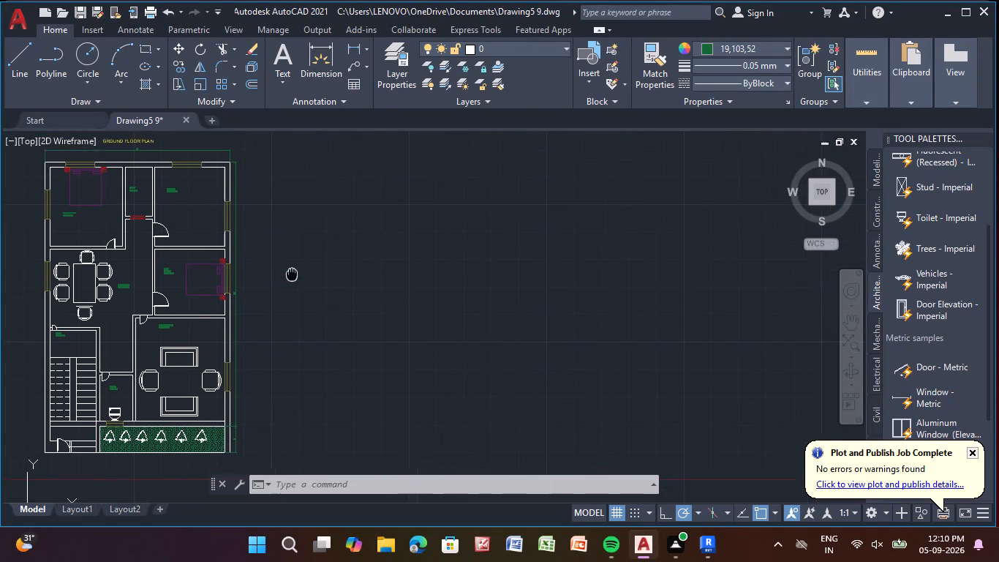
scroll(274, 257, up, 1)
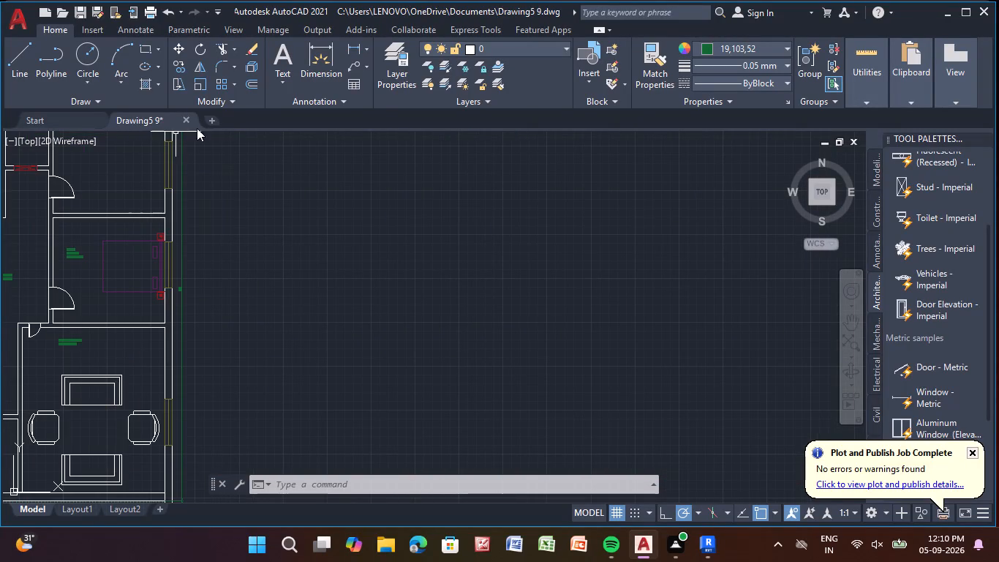
click(214, 119)
Set the drawing's length units to Architectural with 0'-0 1/8" precision and accept the units despite the millimetre insertion scale.
scroll(310, 200, down, 1)
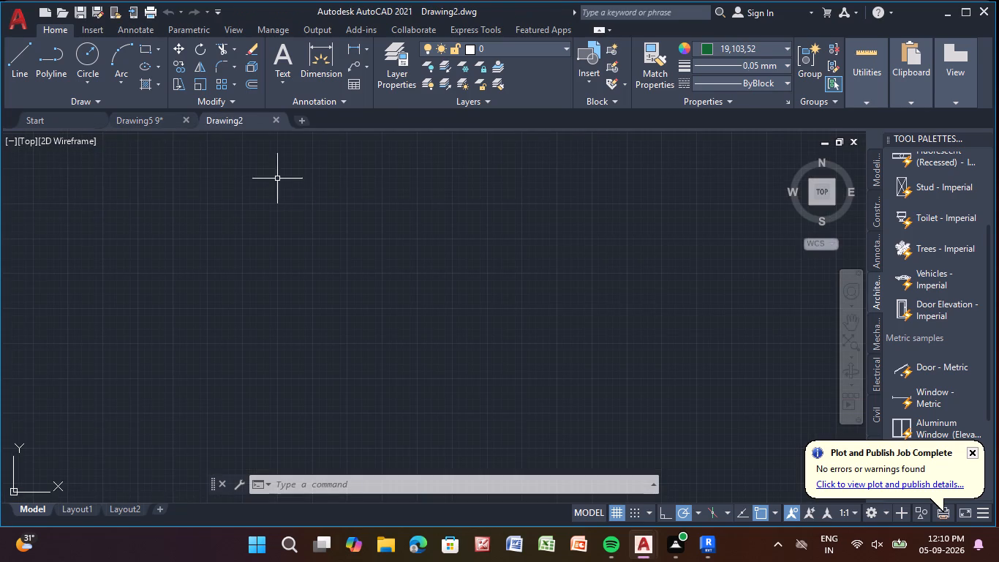
scroll(310, 203, down, 1)
scroll(305, 233, up, 2)
middle_drag(305, 233, 288, 272)
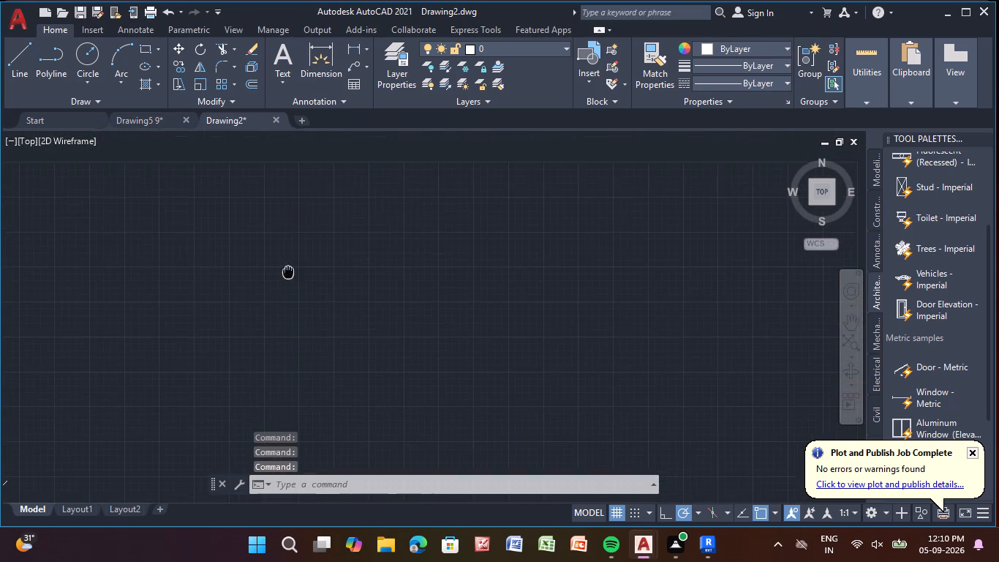
middle_drag(288, 272, 288, 273)
scroll(287, 274, up, 2)
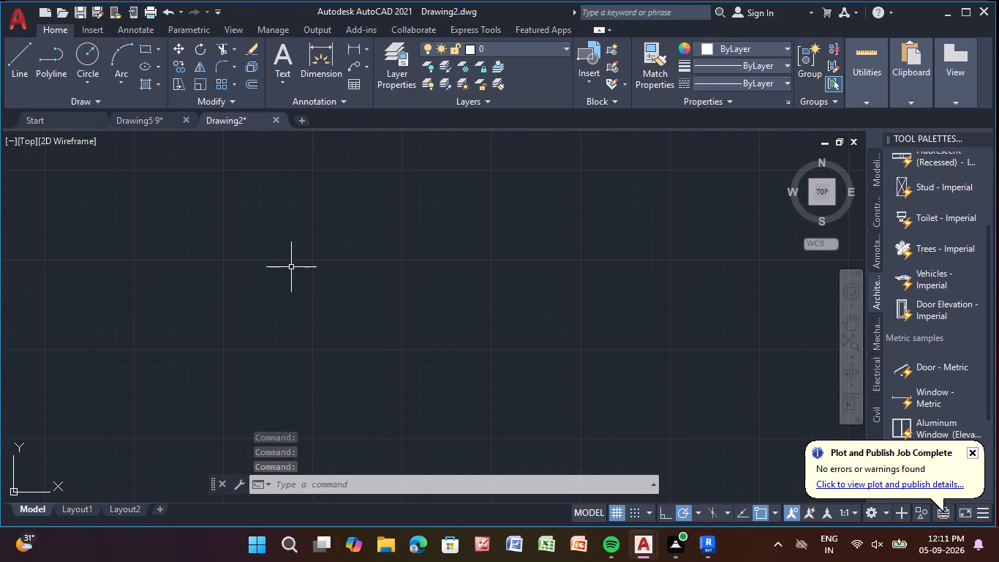
text(un)
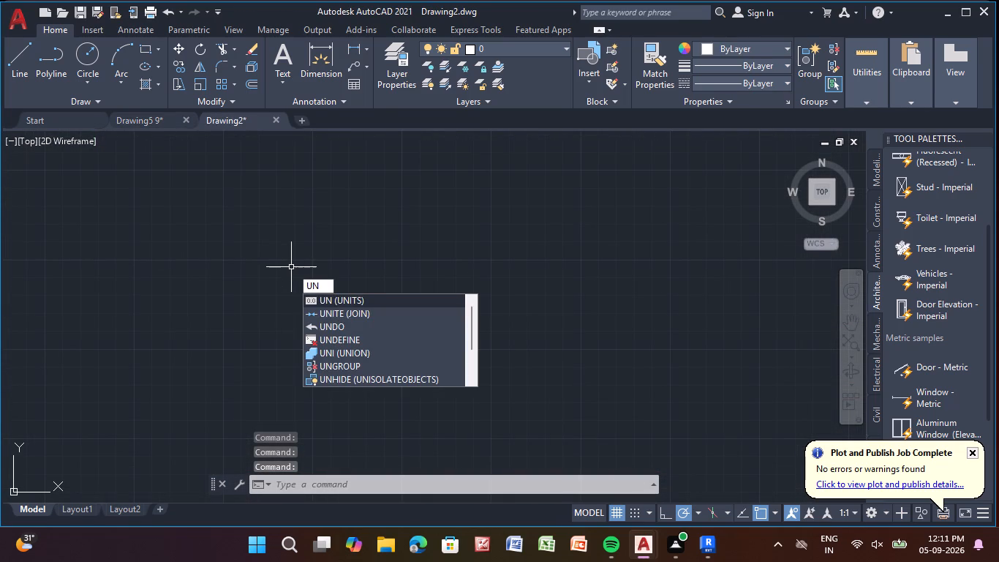
click(350, 299)
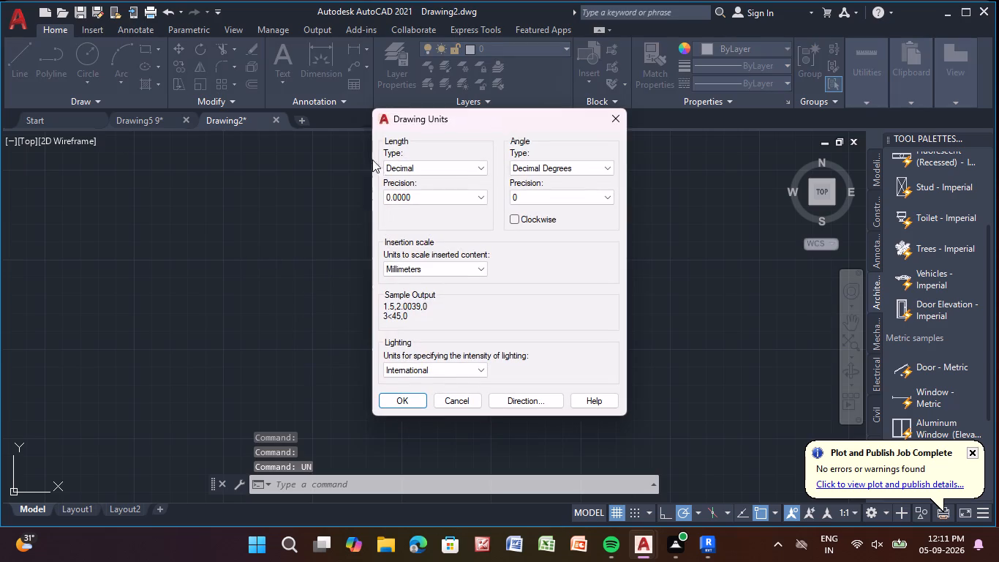
click(464, 168)
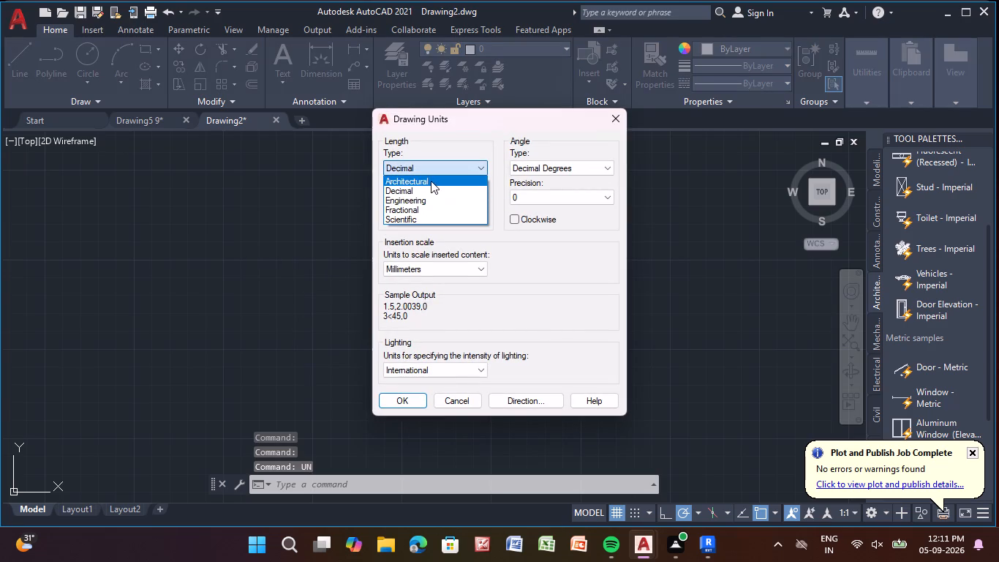
click(431, 181)
click(450, 198)
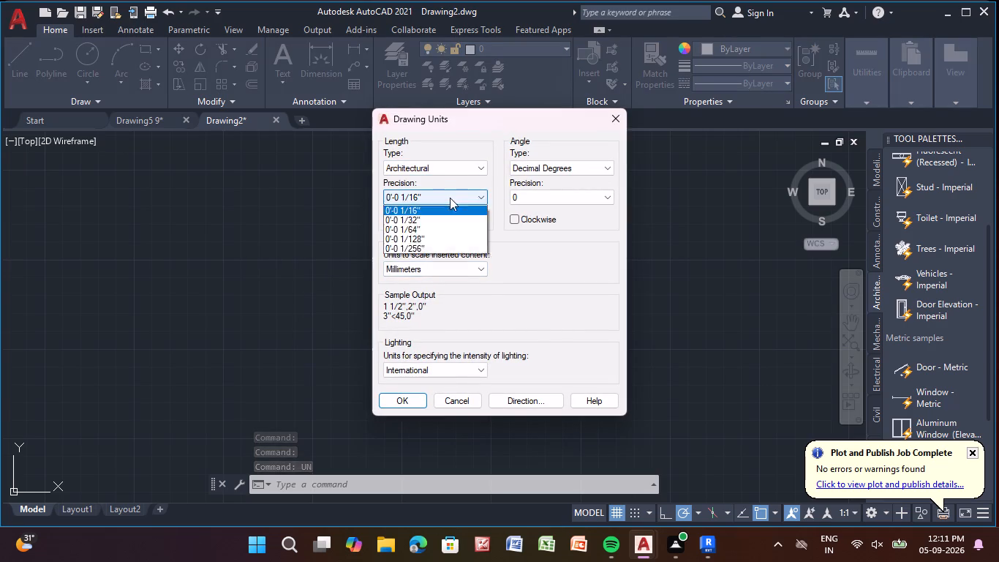
click(442, 234)
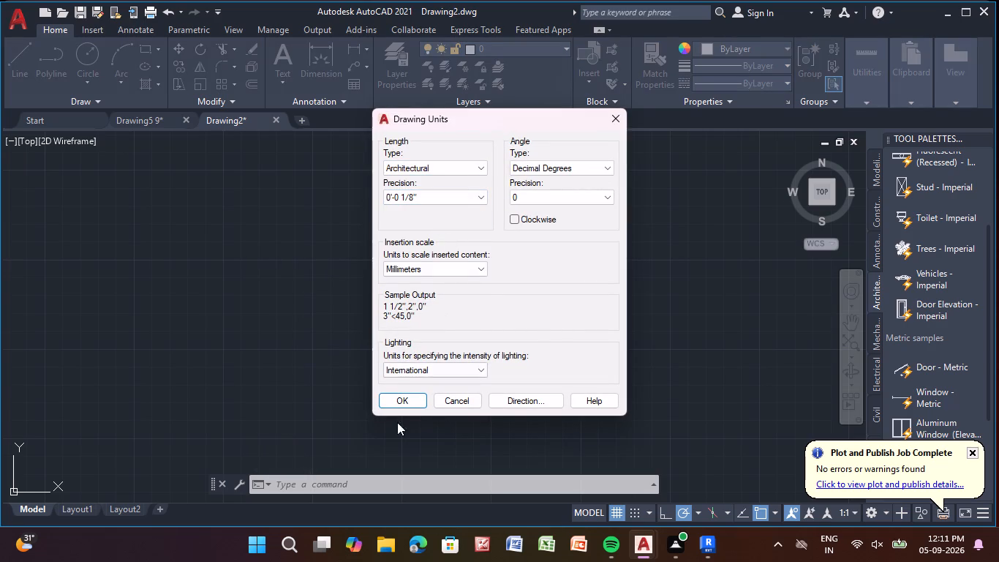
click(407, 400)
click(559, 302)
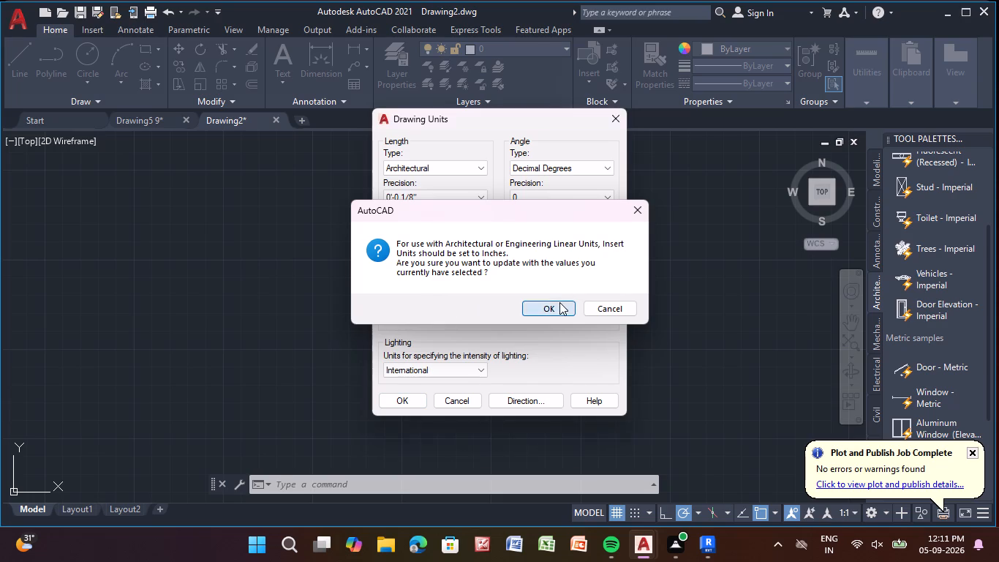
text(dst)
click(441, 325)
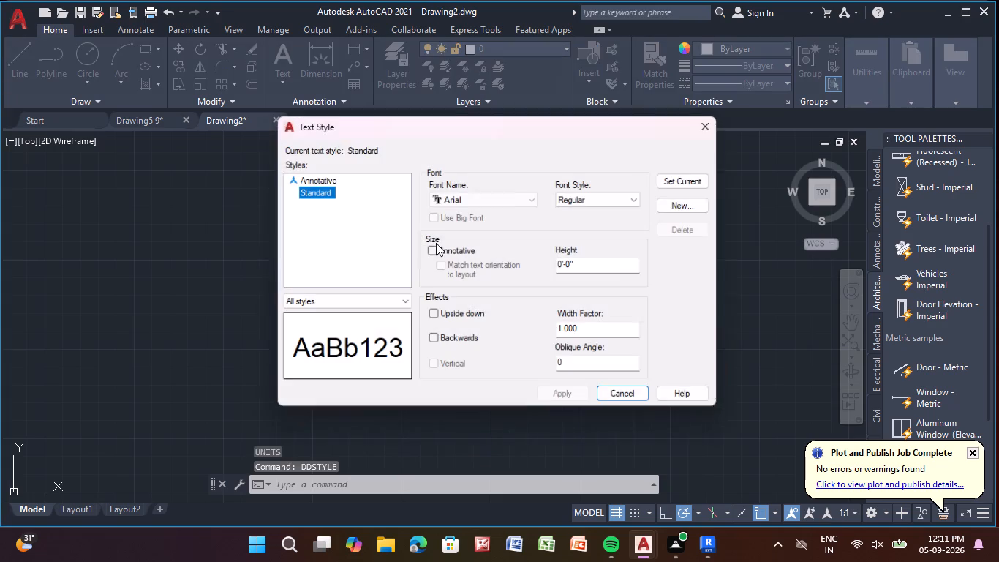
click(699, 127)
Modify the ISO-25 dimension style's primary units to Architectural with 0'-0 1/8" precision and set the style current.
text(ds)
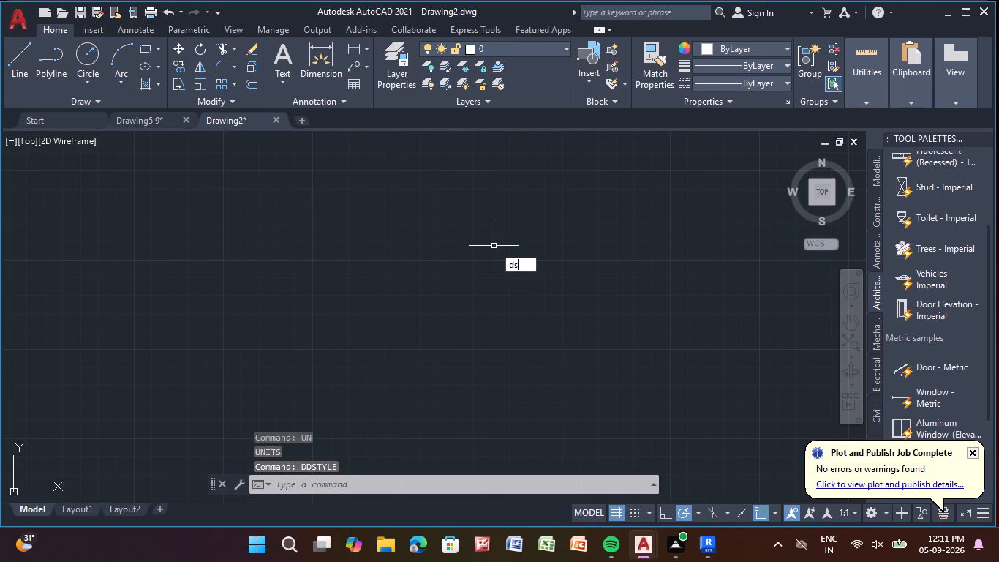
click(542, 294)
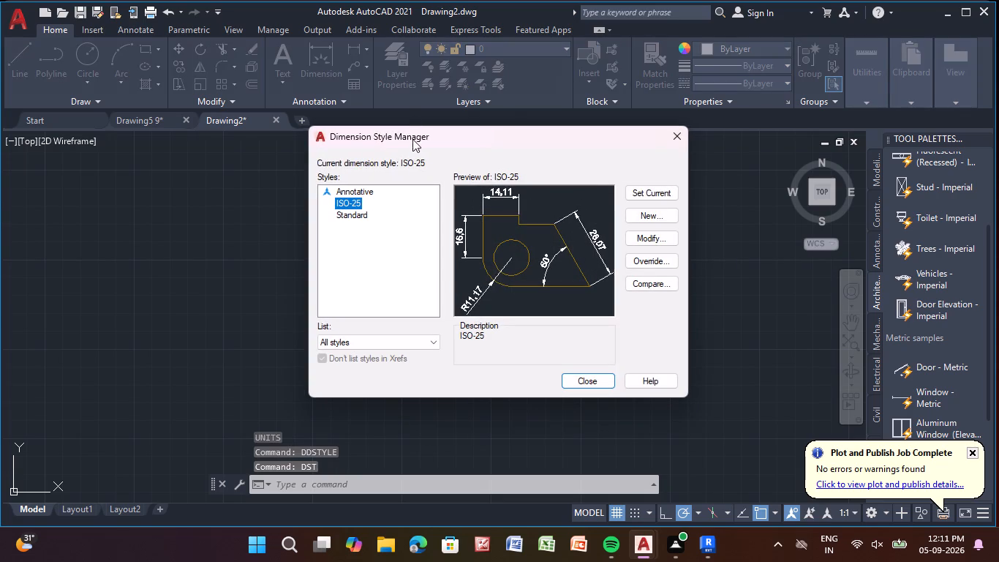
click(656, 238)
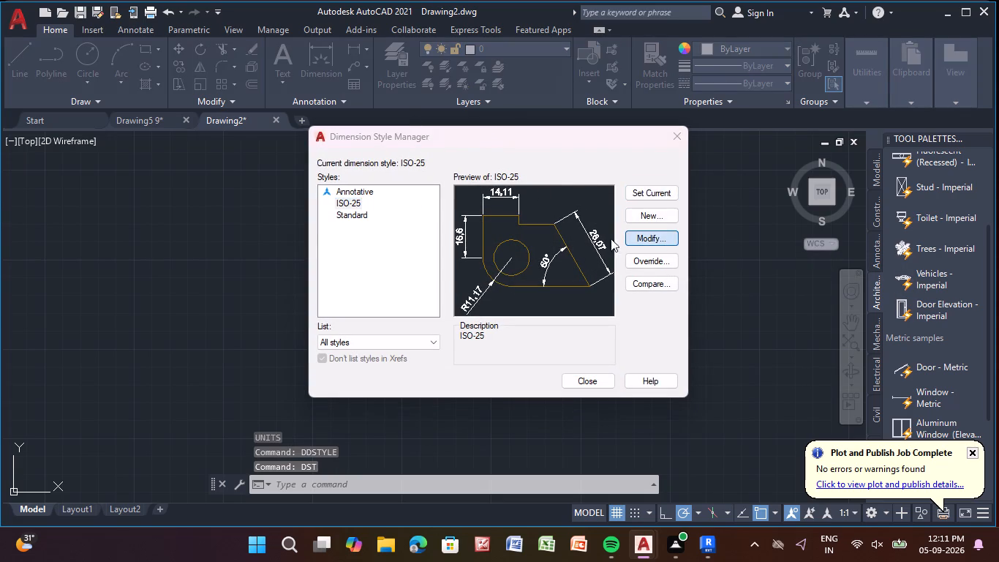
click(431, 133)
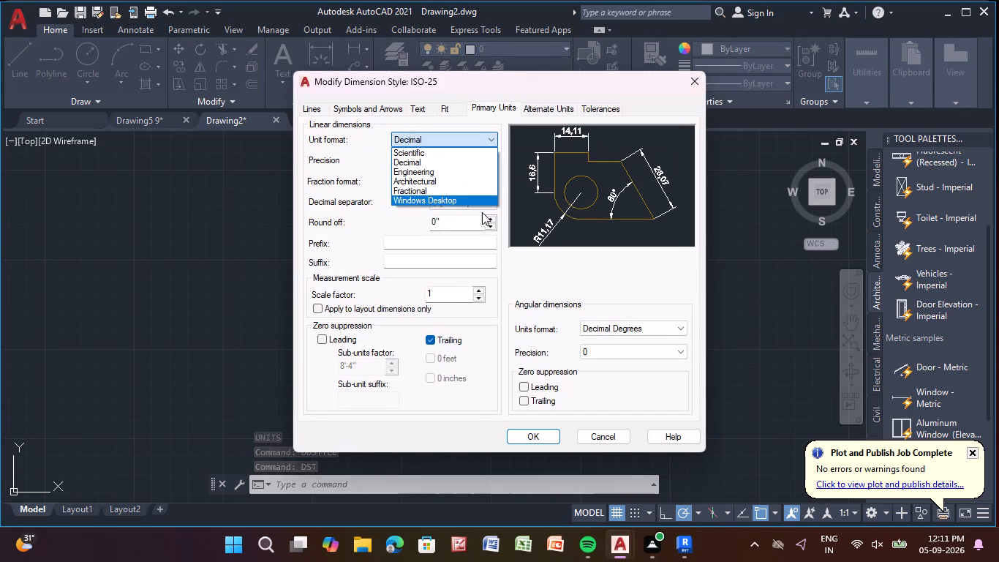
click(459, 177)
click(472, 162)
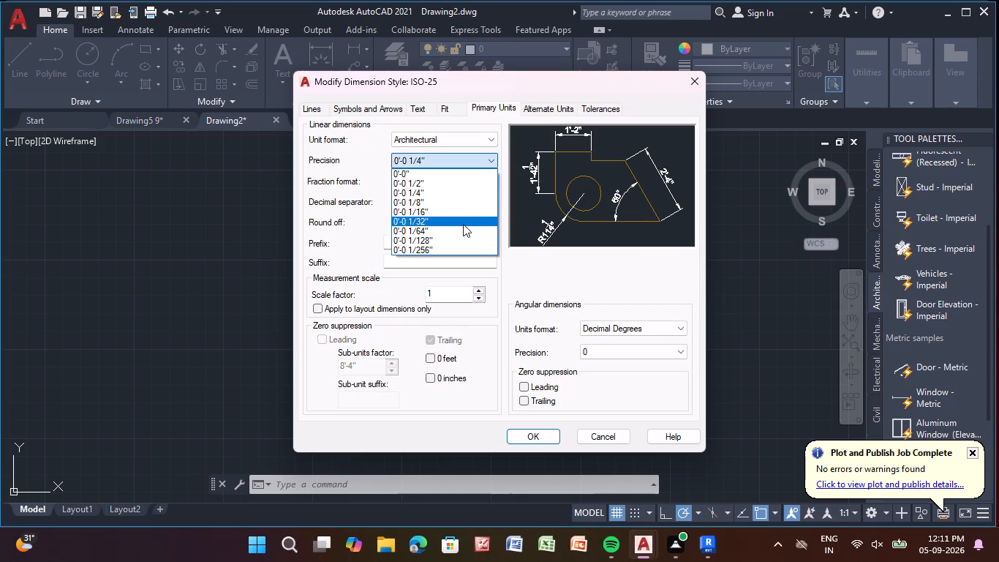
click(461, 203)
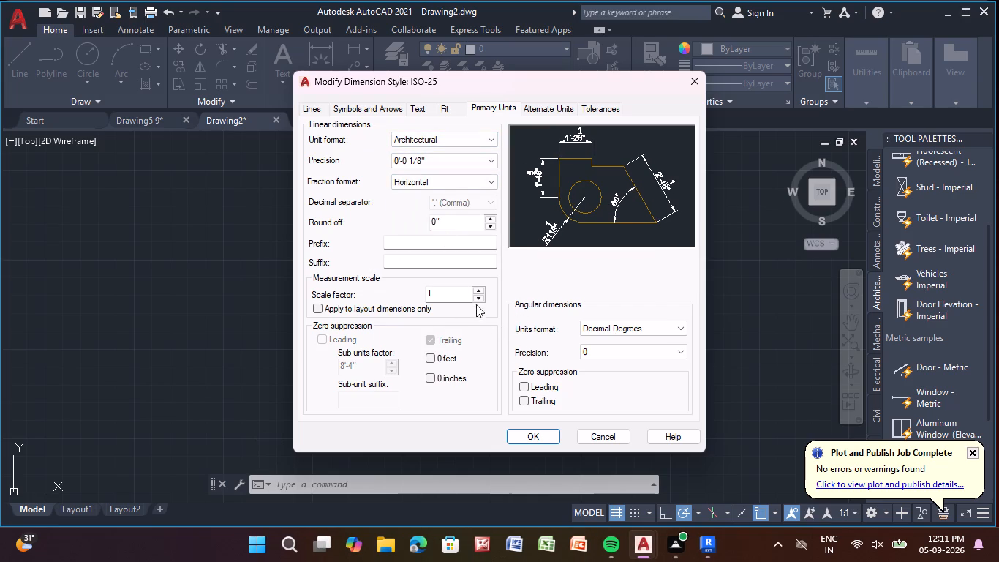
click(534, 438)
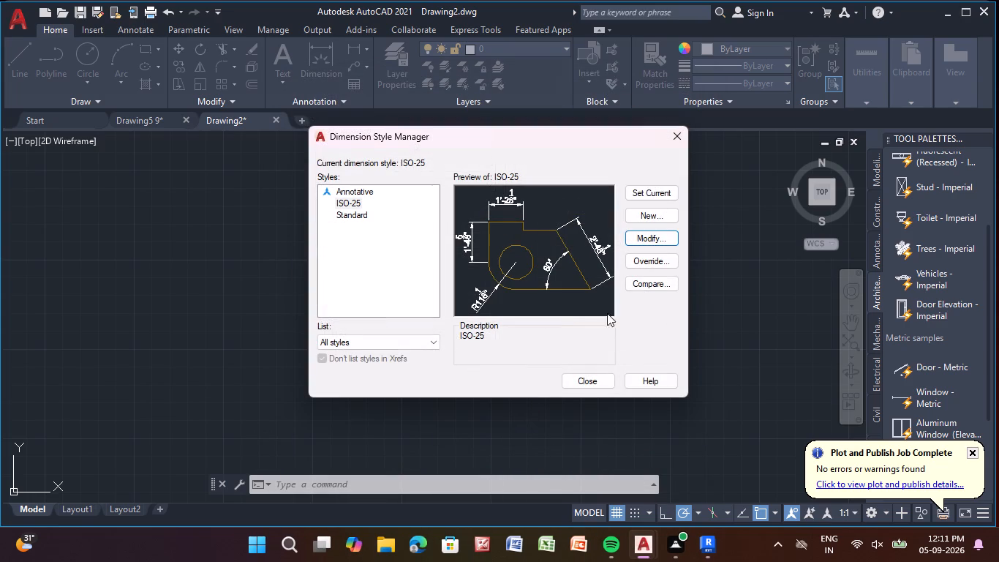
click(662, 185)
click(592, 384)
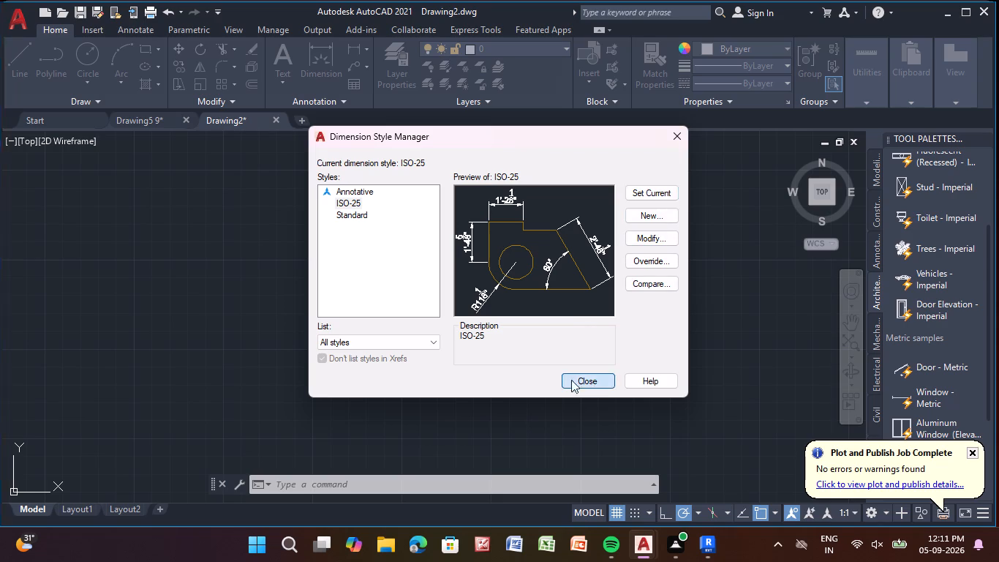
Set the drawing's insertion scale units to Inches.
text(un)
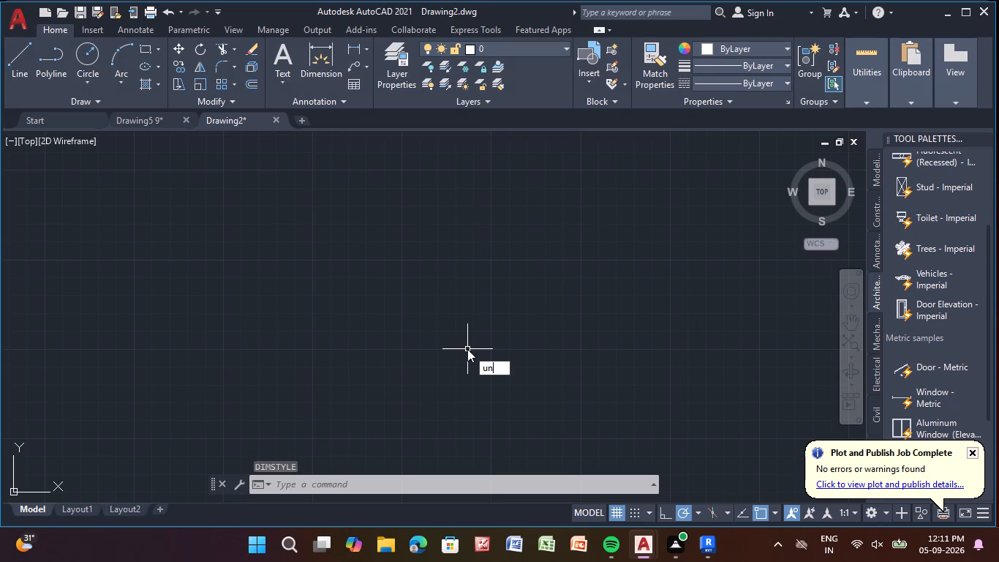
click(540, 381)
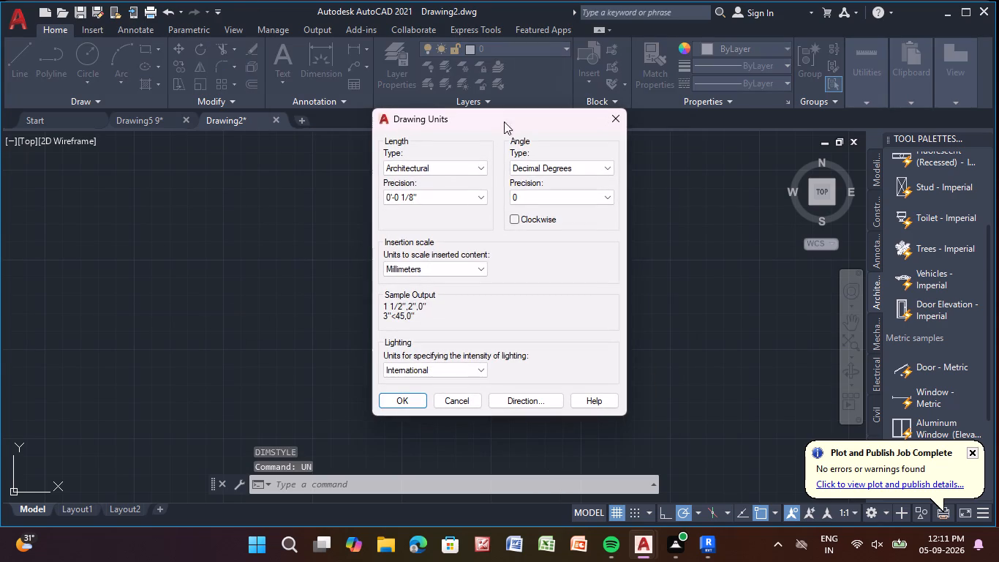
click(448, 270)
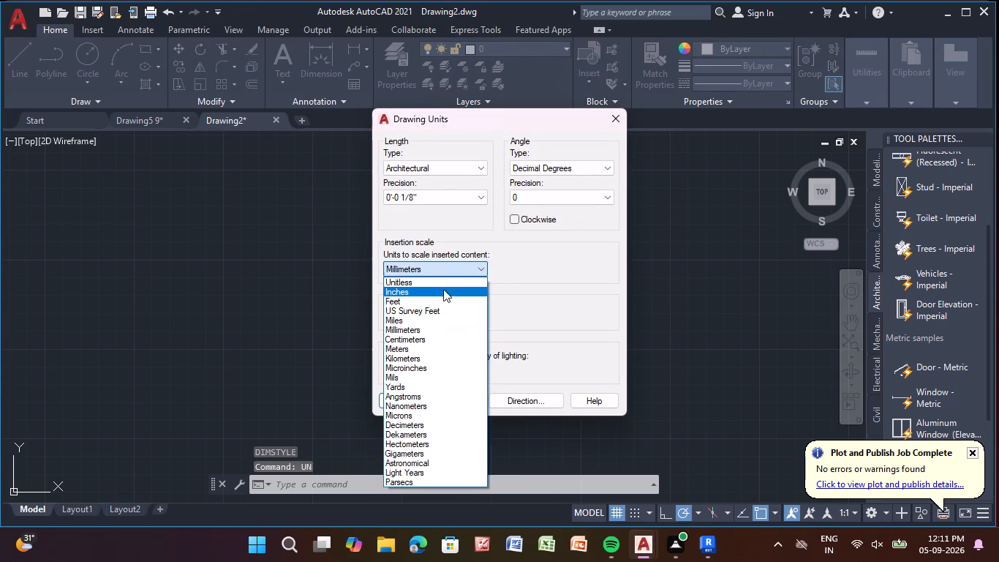
click(441, 291)
click(393, 408)
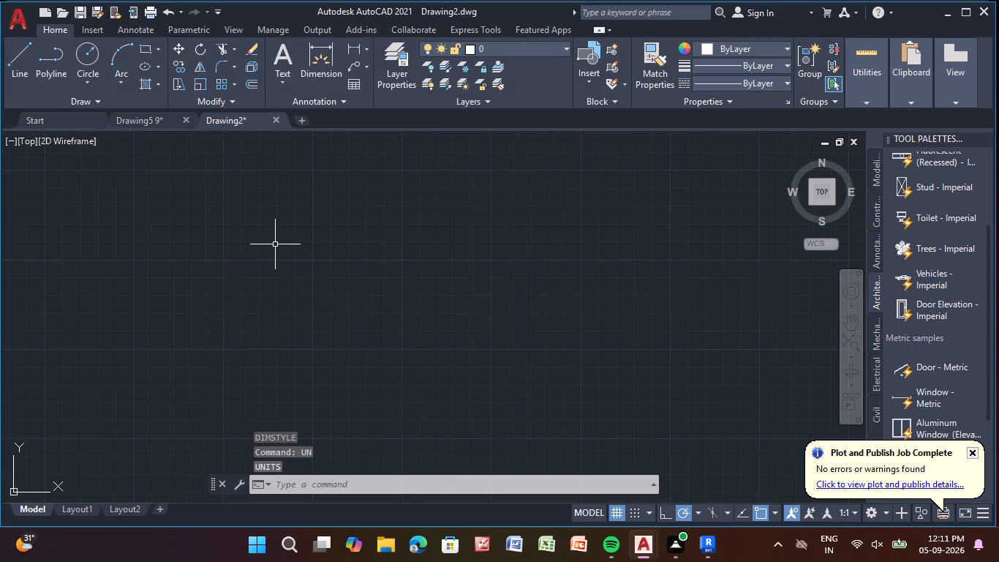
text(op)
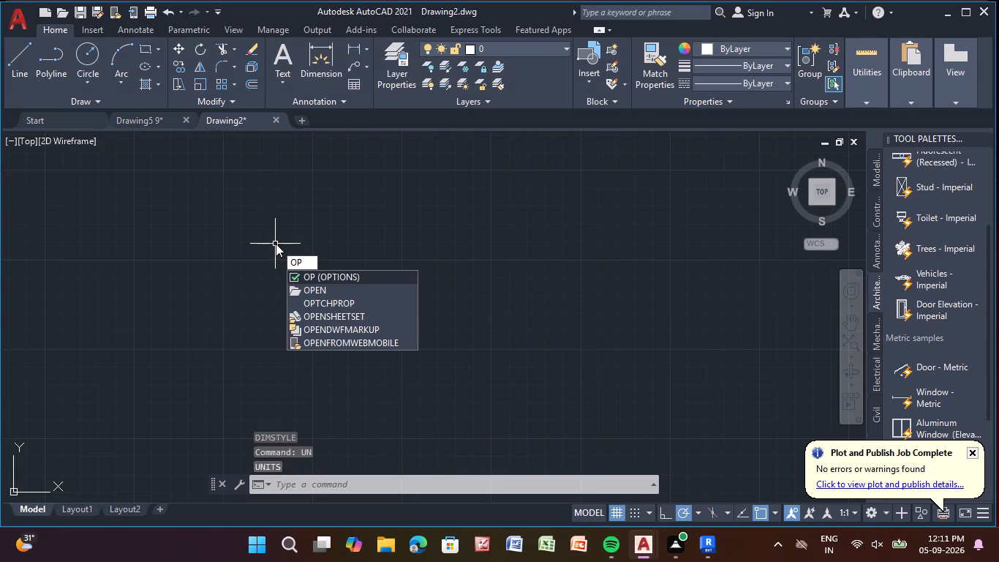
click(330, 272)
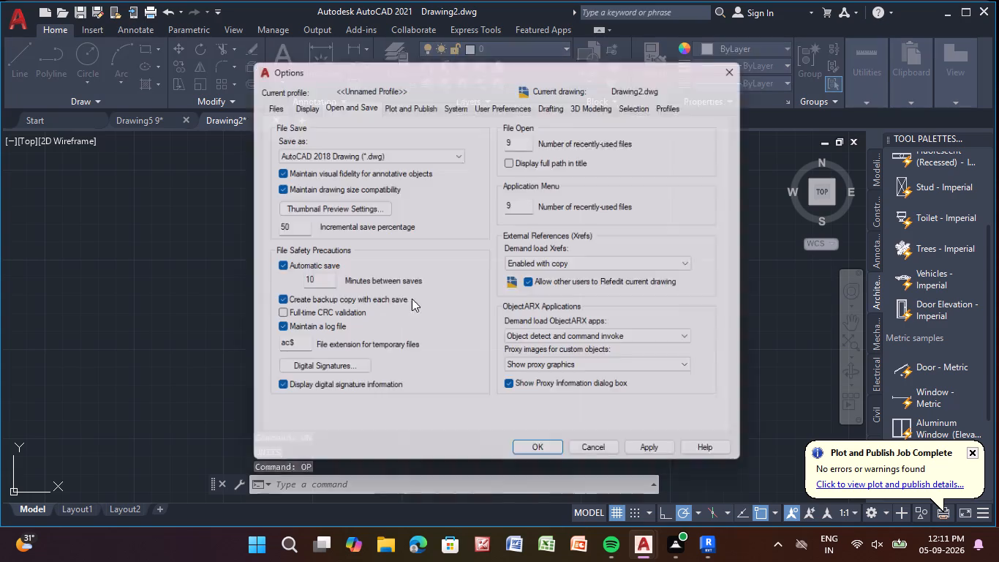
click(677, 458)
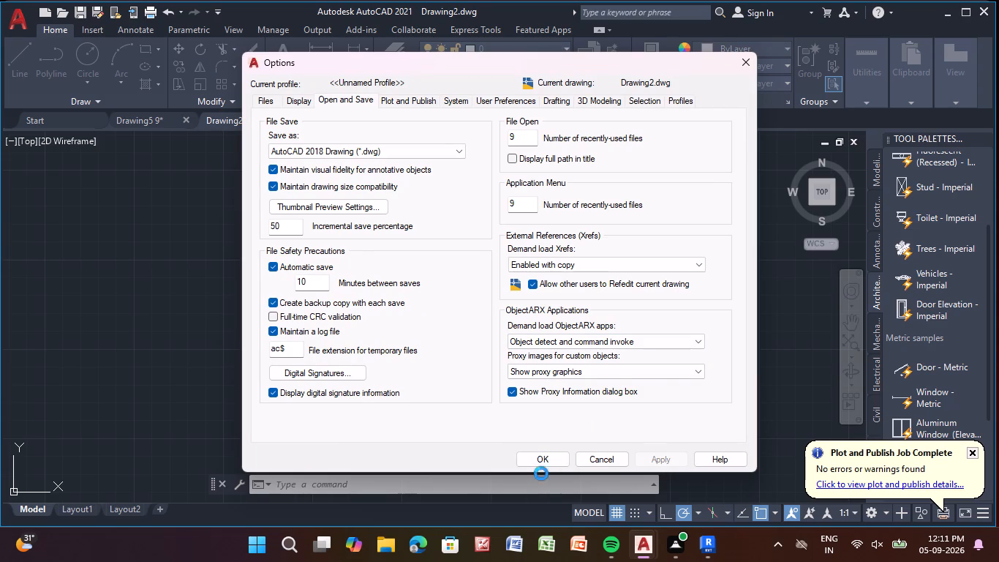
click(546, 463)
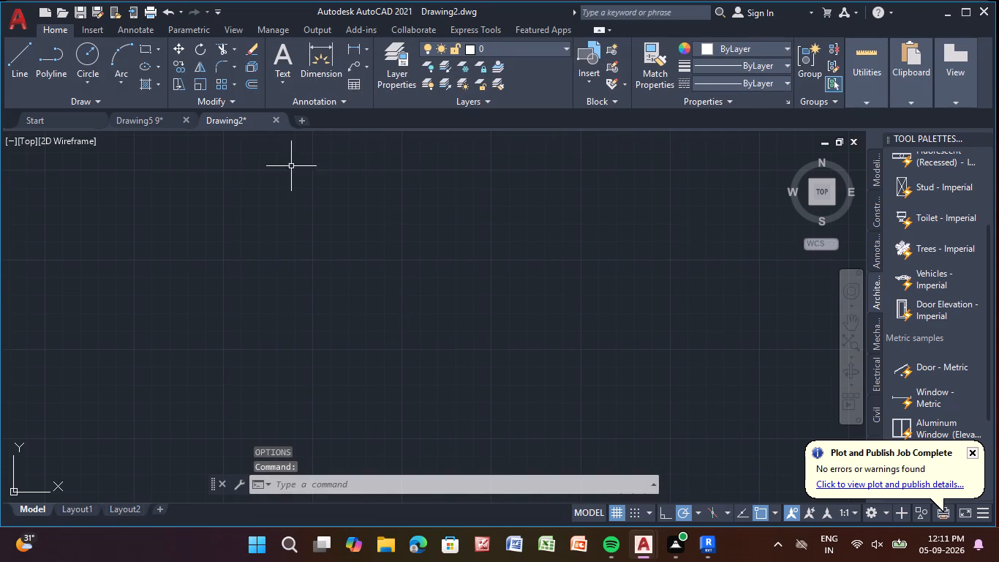
Set the current object colour to the dark olive 114,116,48.
scroll(320, 198, up, 3)
scroll(300, 261, up, 1)
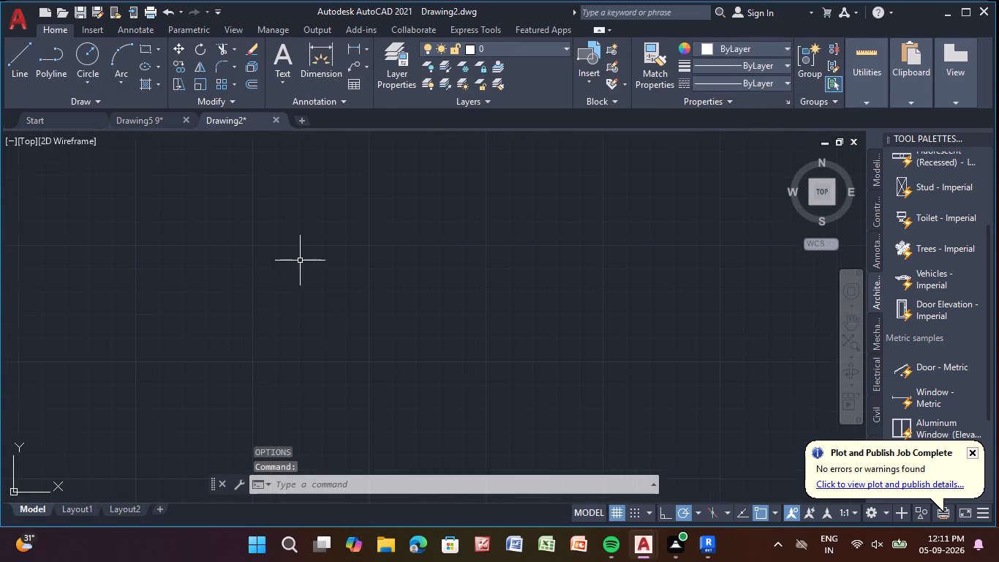
scroll(297, 262, up, 2)
scroll(294, 264, down, 2)
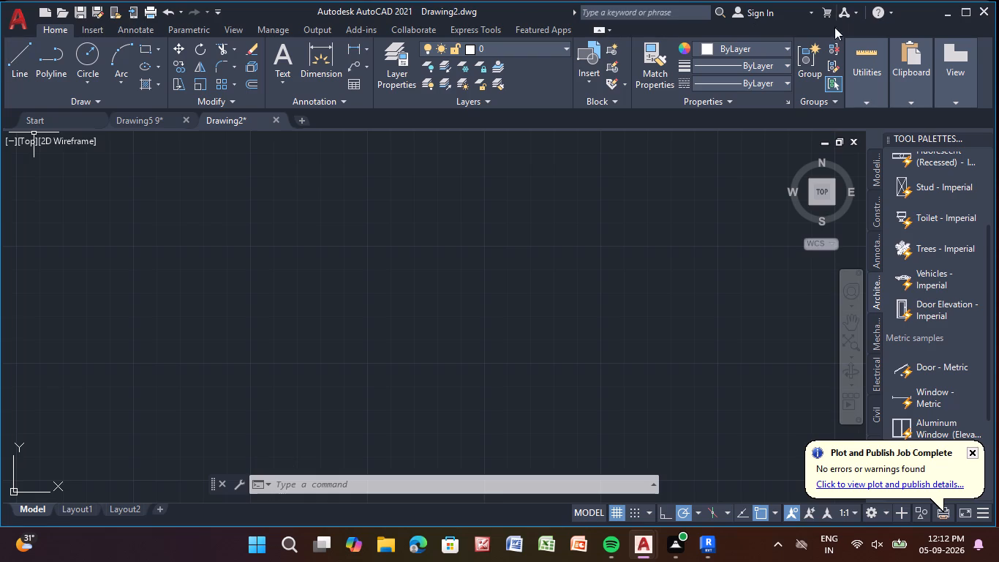
click(777, 46)
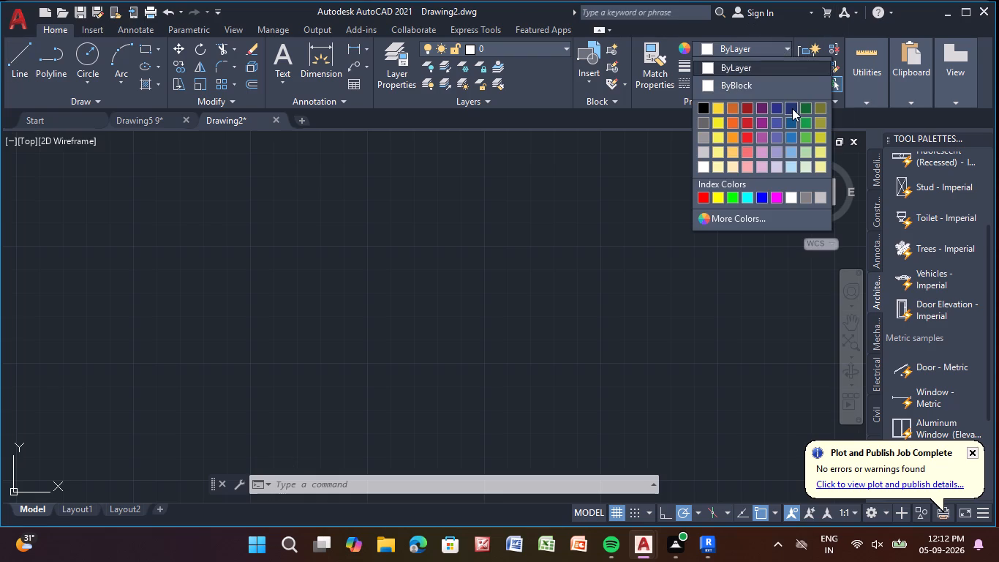
click(825, 108)
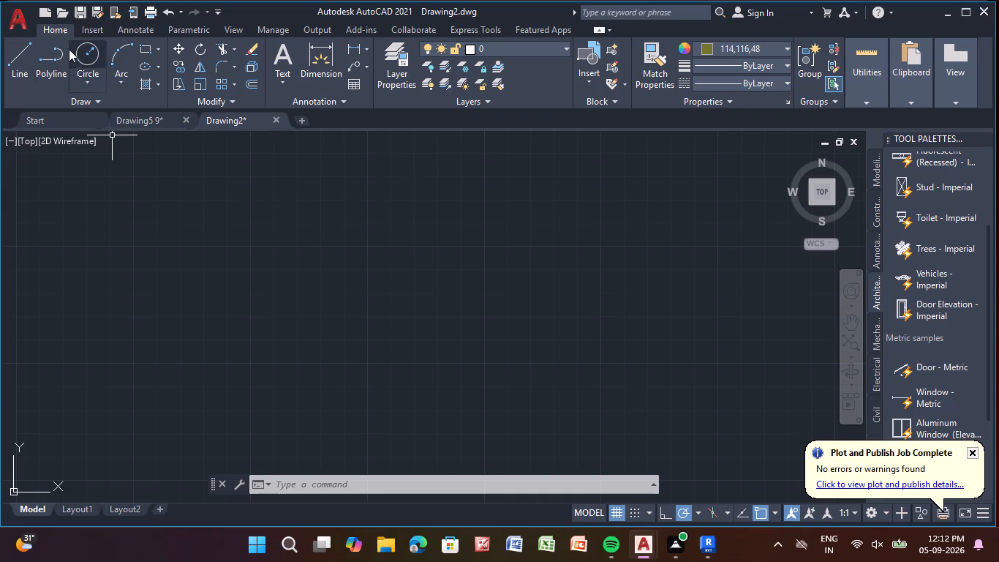
Draw a 38' horizontal line as the top edge of the building outline, running from left to right.
click(8, 55)
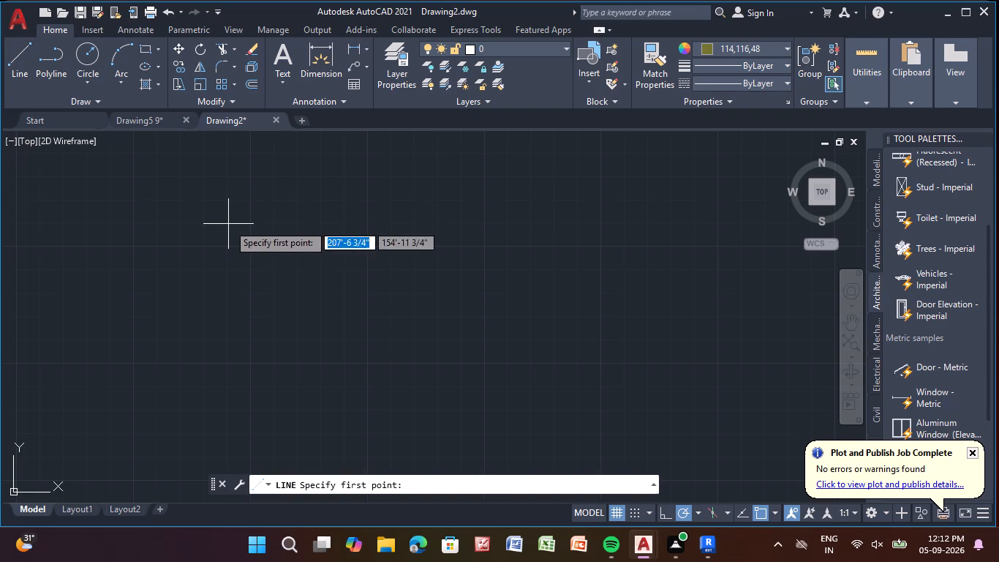
click(181, 206)
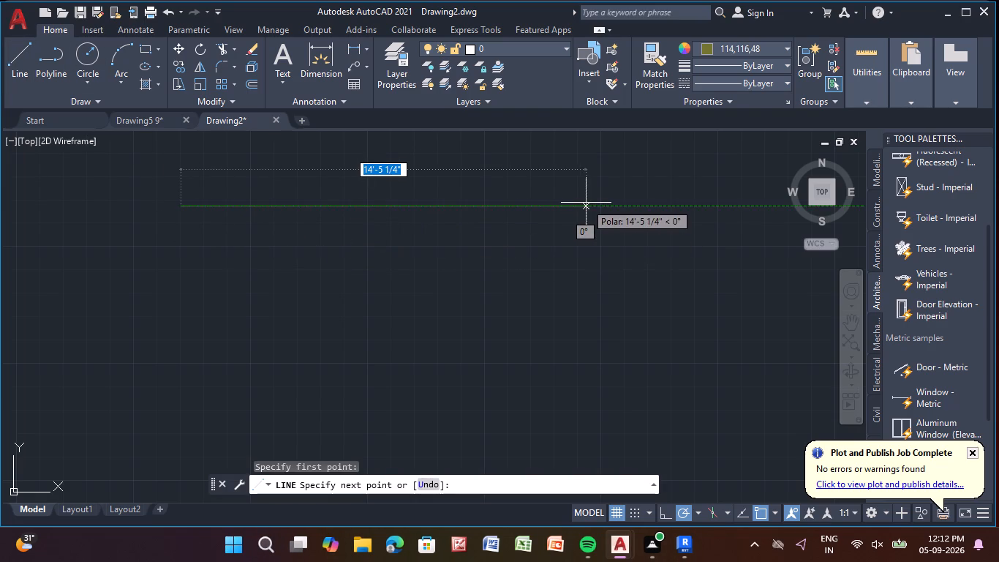
key(3)
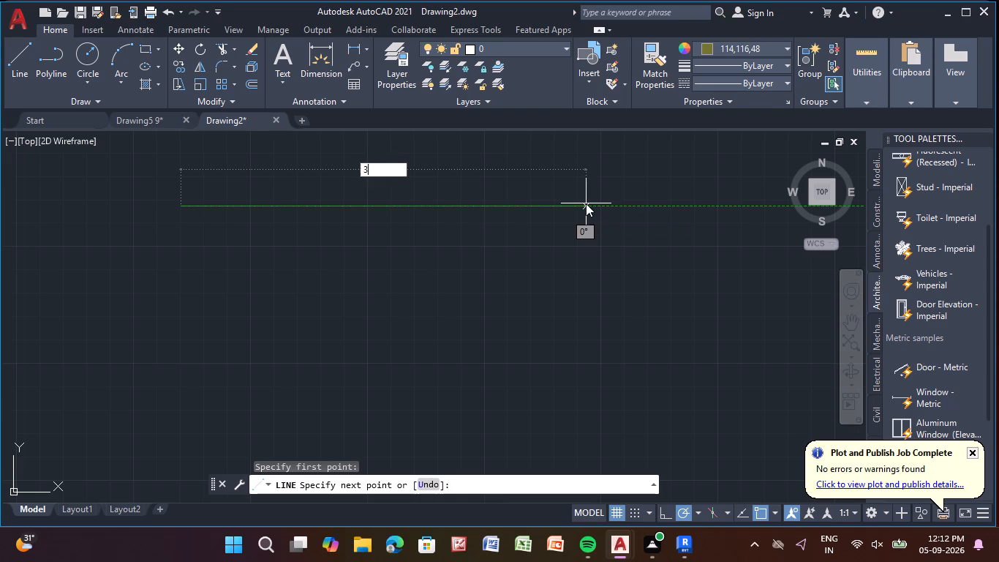
text(8')
key(Return)
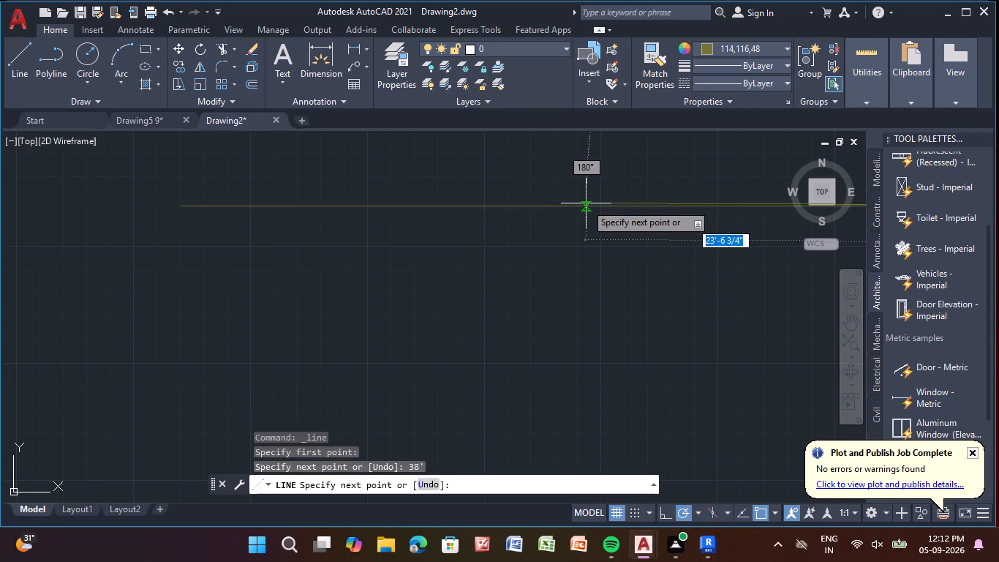
With Ortho on, continue the outline 50' down and 38' to the left, and close it at the starting corner.
scroll(625, 307, down, 2)
middle_drag(625, 307, 202, 231)
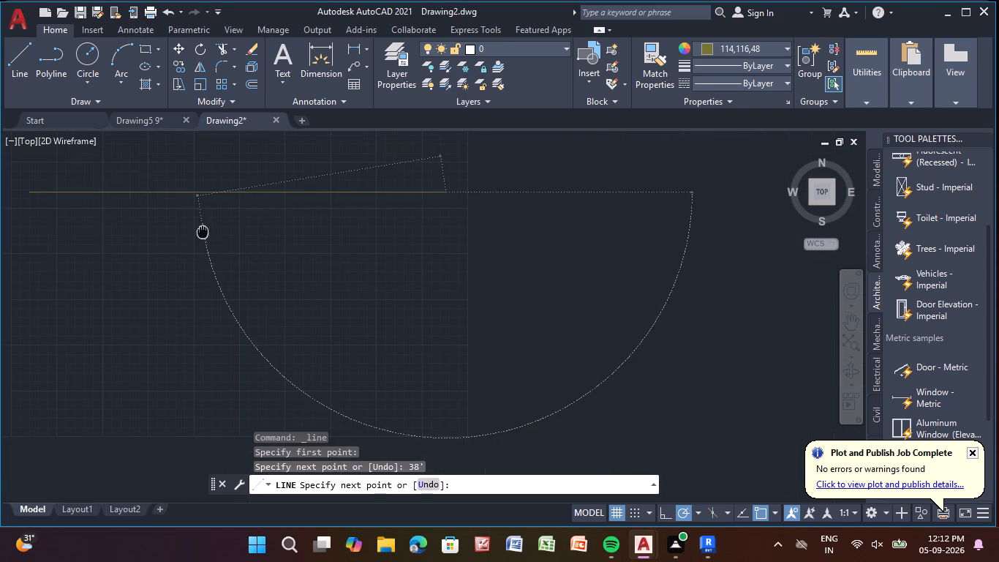
middle_drag(202, 231, 201, 231)
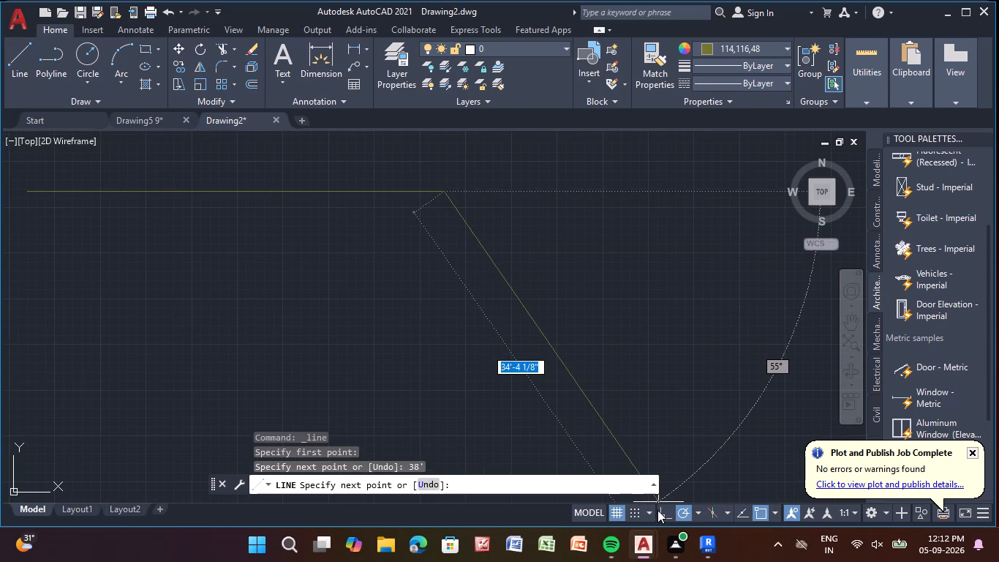
click(658, 509)
middle_drag(292, 248, 347, 123)
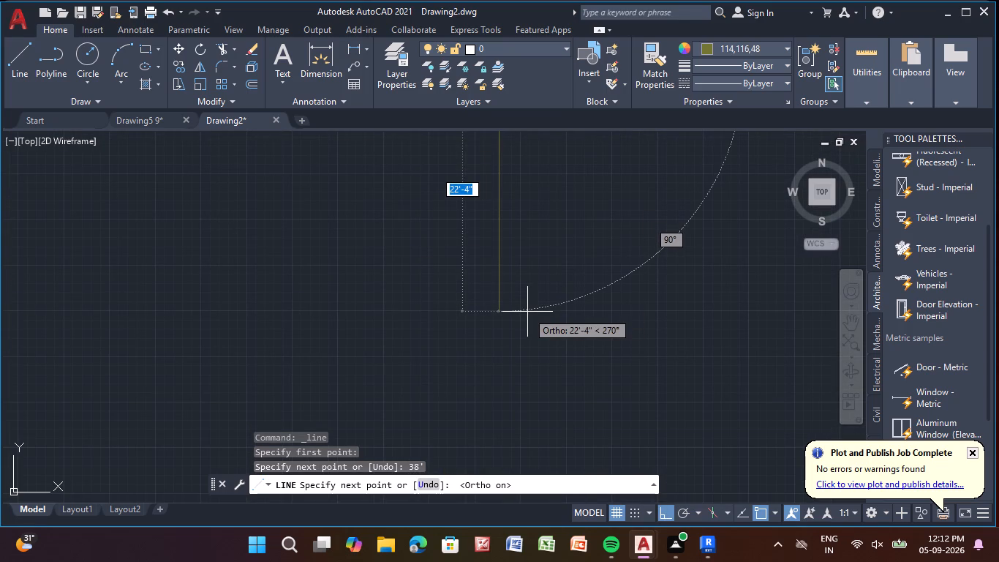
text(50')
key(Return)
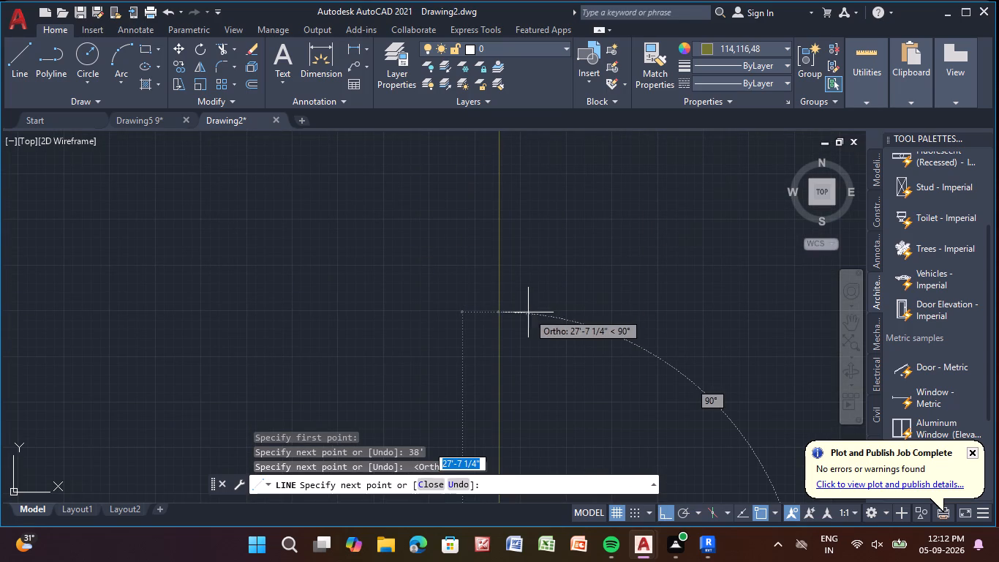
scroll(163, 346, down, 2)
middle_drag(162, 345, 376, 300)
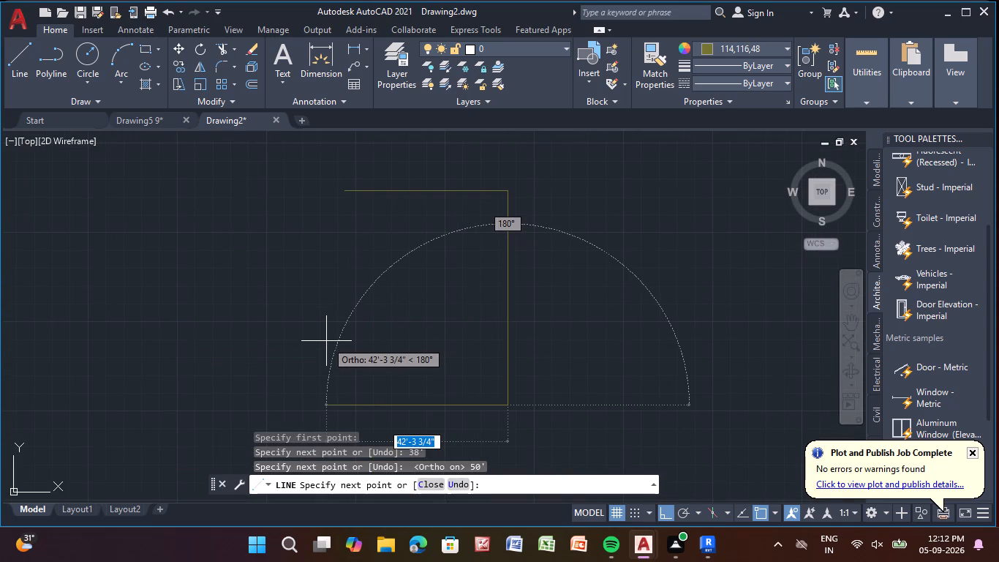
text(38')
key(Return)
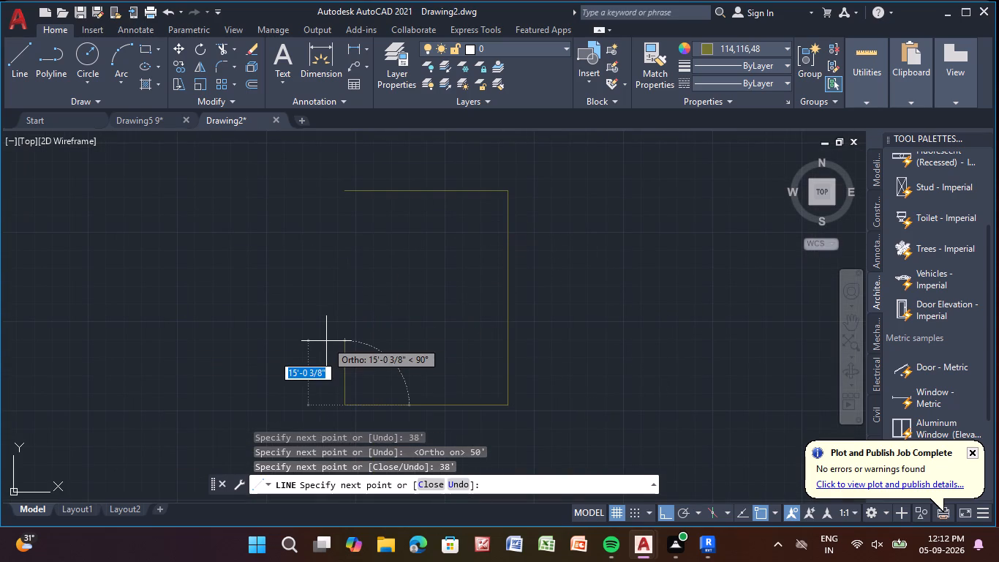
click(341, 192)
key(Escape)
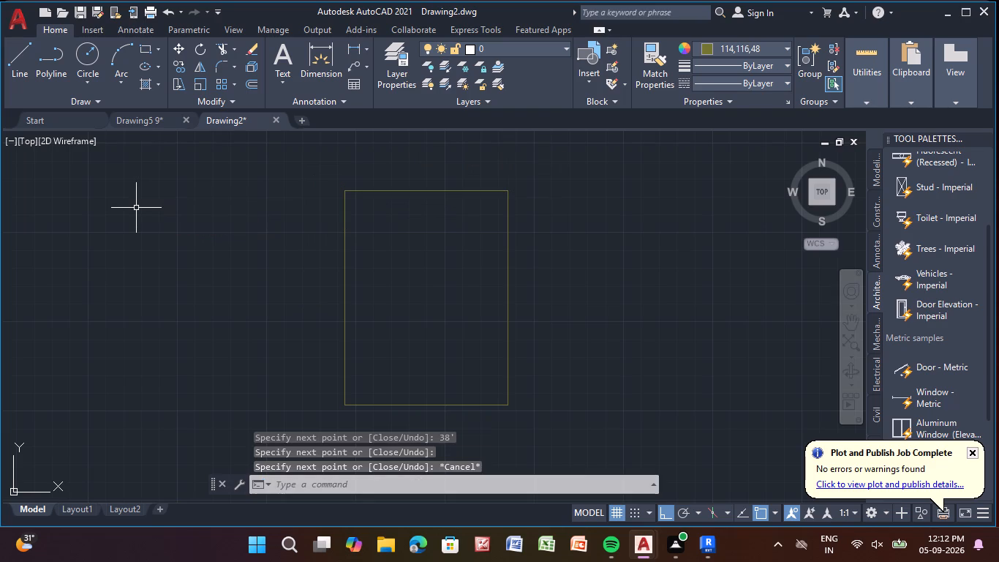
Offset the outline's top line 9" inward using the Through option.
middle_drag(366, 284, 284, 291)
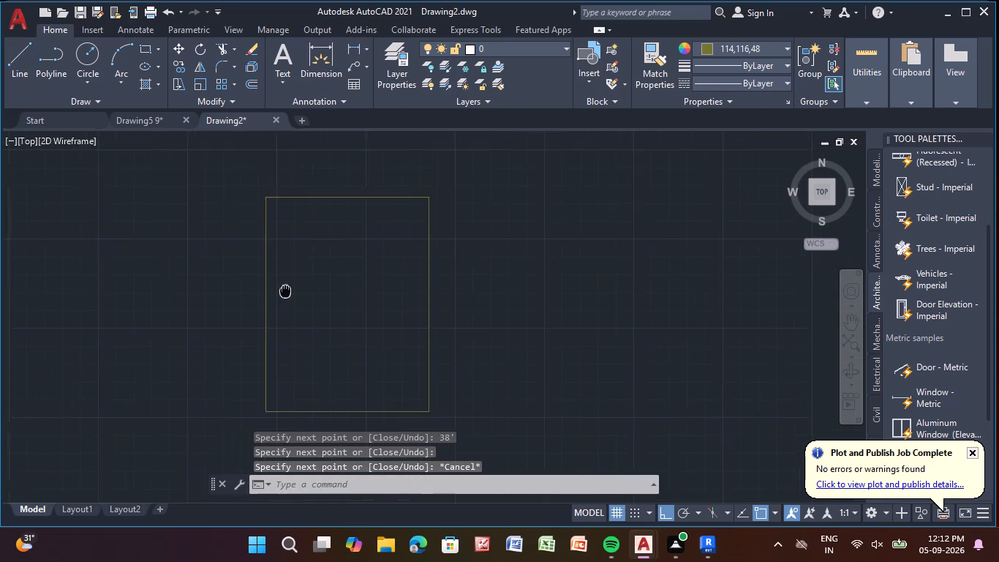
middle_drag(284, 291, 269, 296)
middle_drag(288, 280, 254, 348)
scroll(288, 280, up, 2)
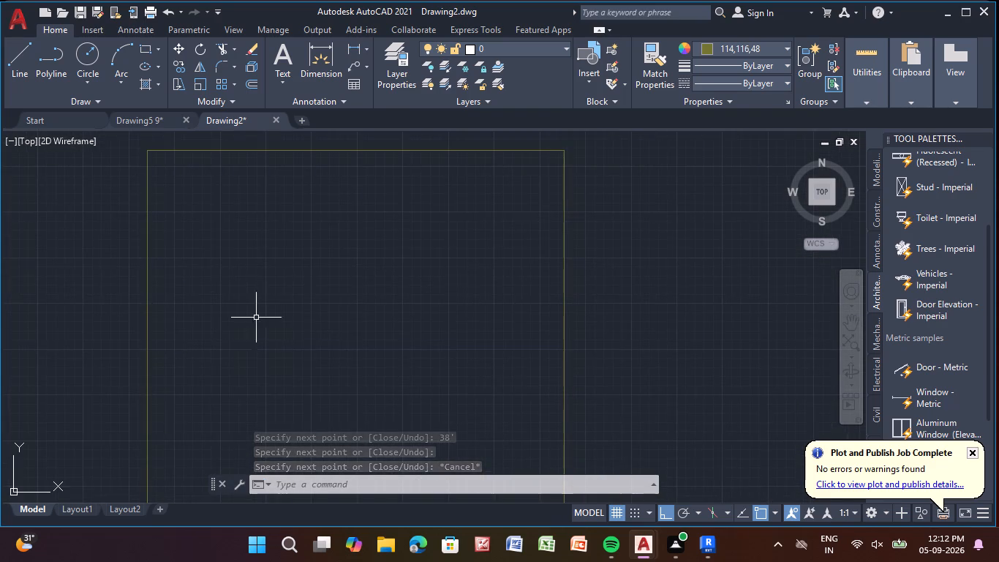
middle_drag(255, 296, 234, 351)
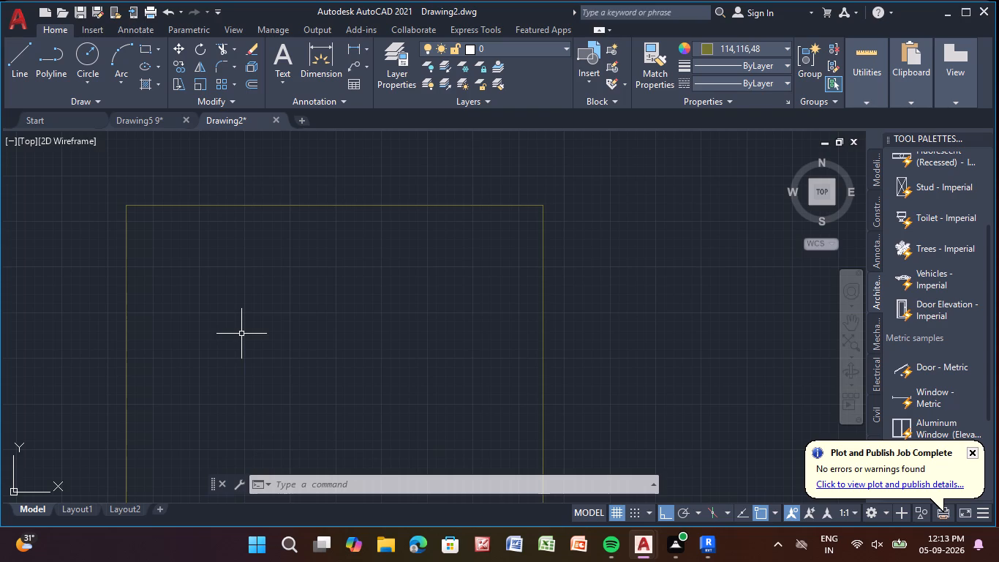
key(0)
key(BackSpace)
text(off)
key(Return)
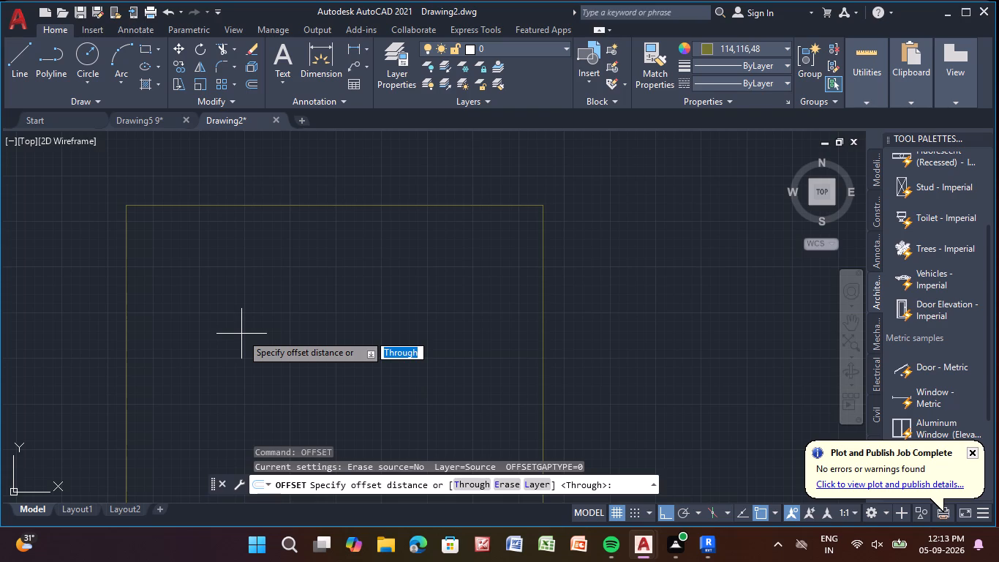
key(Return)
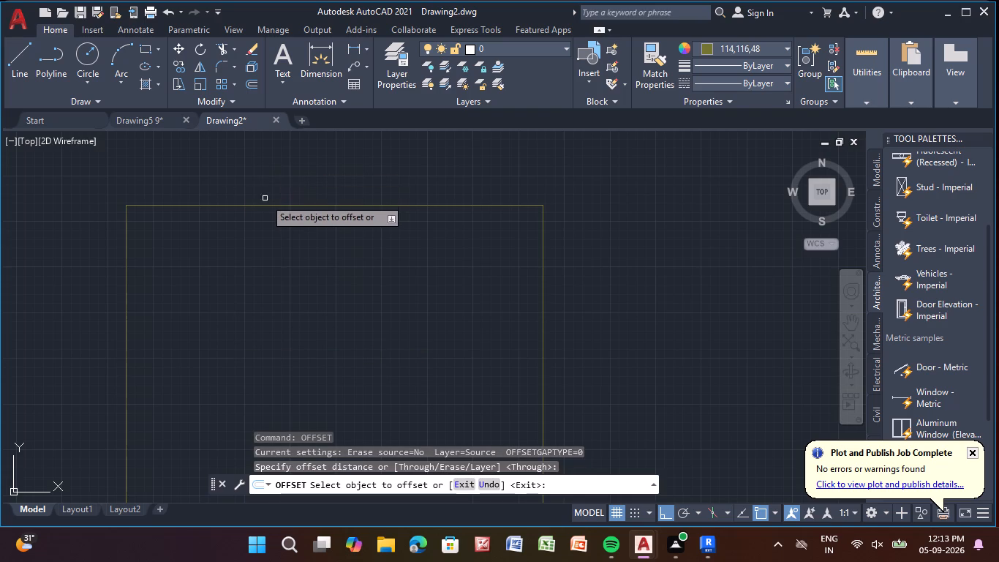
click(265, 206)
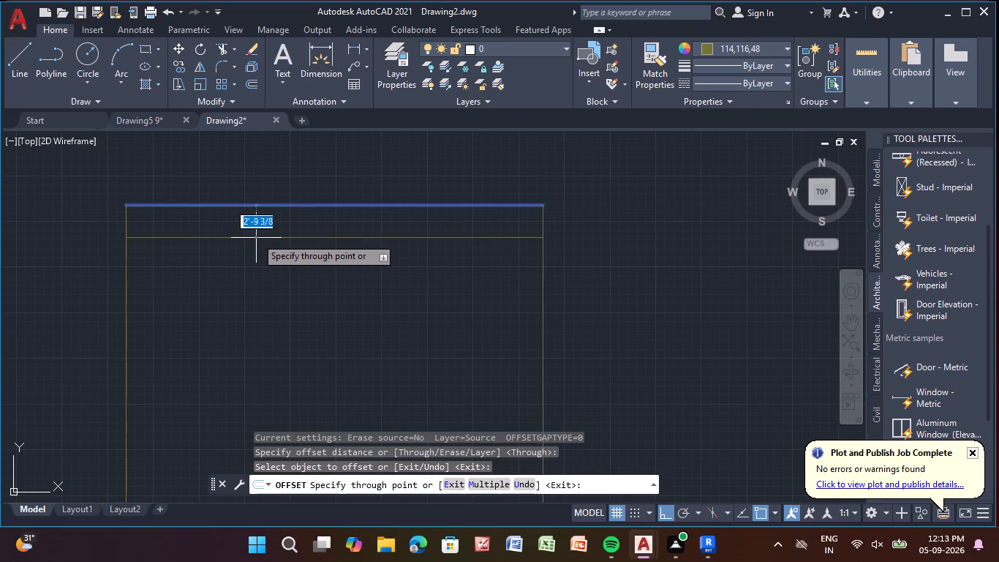
key(9)
key(shift+quotedbl)
key(Return)
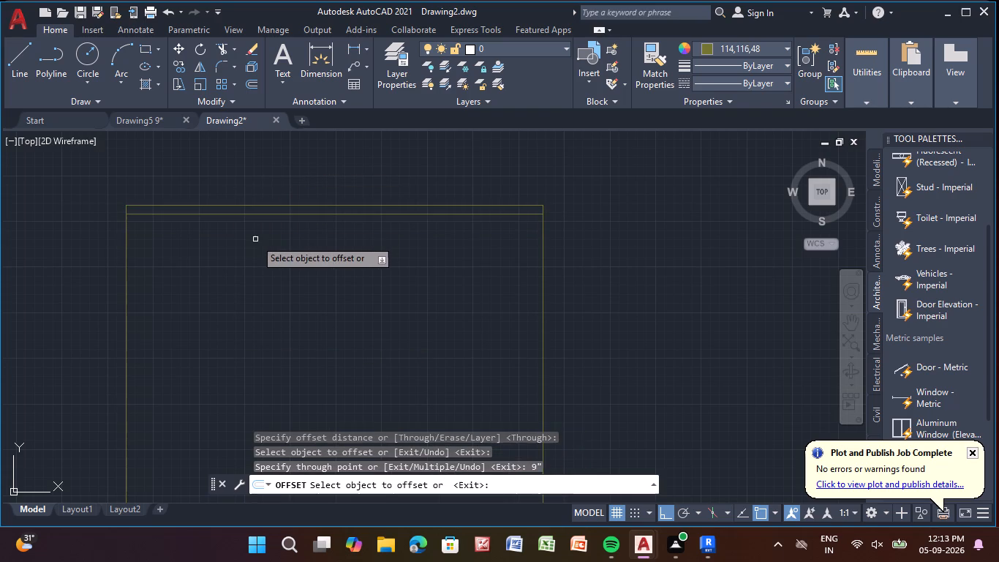
Offset the outline's left and right lines 9" inward.
click(127, 294)
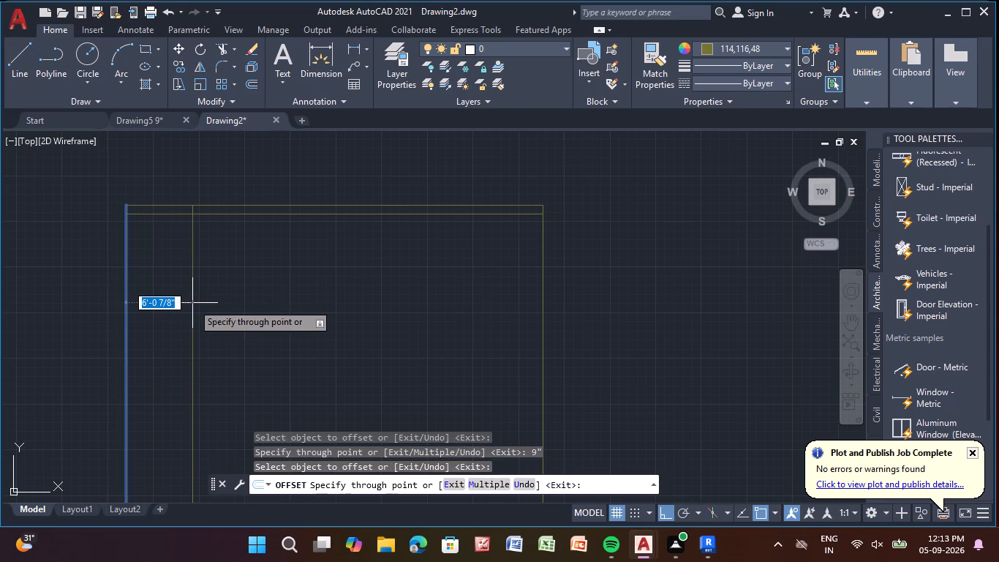
key(9)
key(shift+quotedbl)
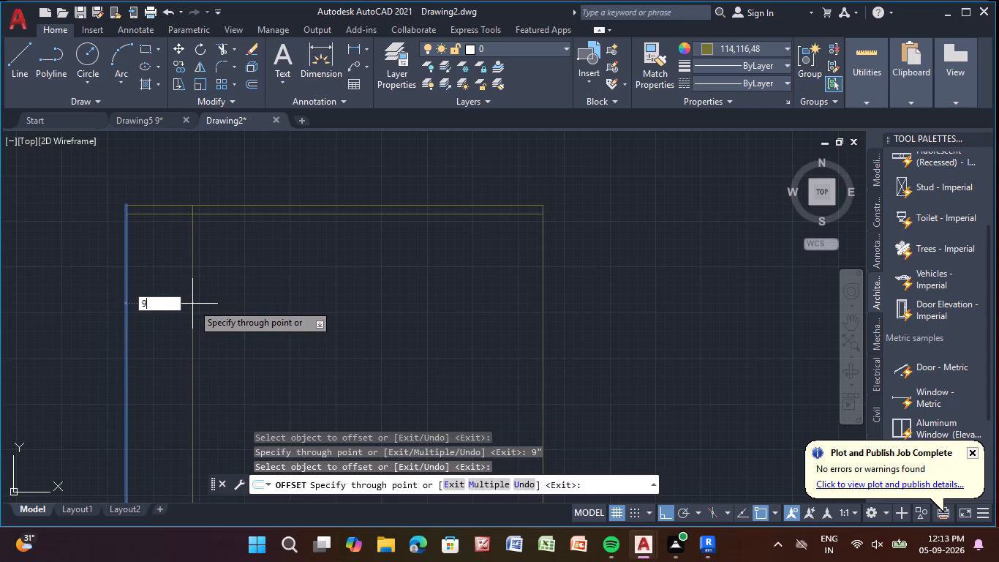
key(Return)
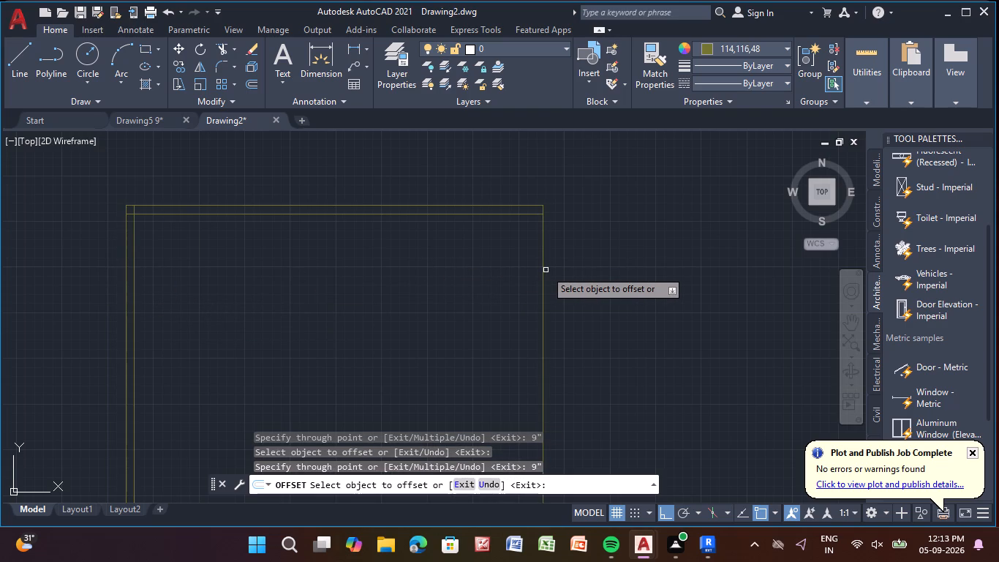
click(543, 275)
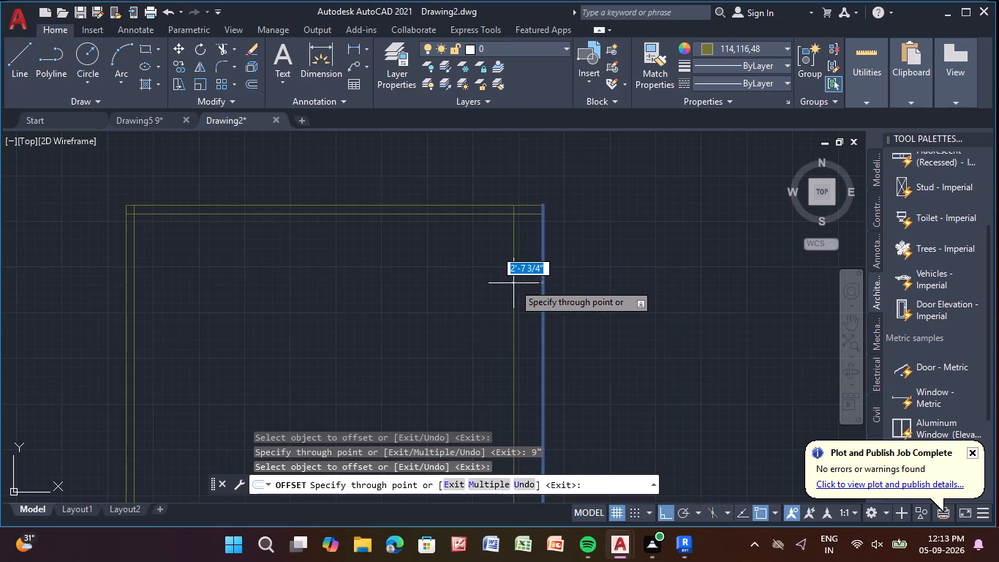
key(9)
key(shift+quotedbl)
key(Return)
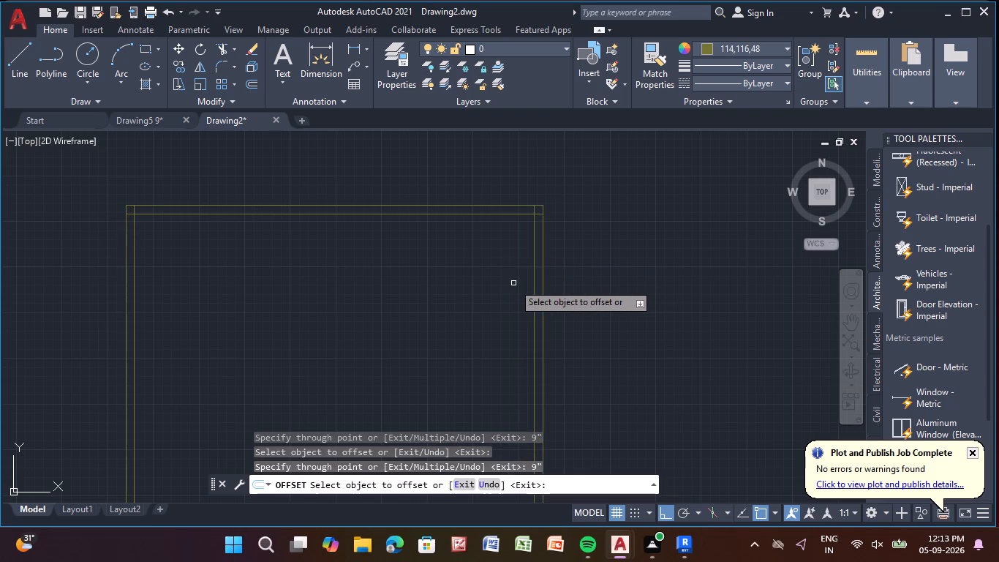
Offset the outline's bottom line 9" inward and end the Offset command.
scroll(513, 283, down, 1)
middle_drag(513, 283, 438, 110)
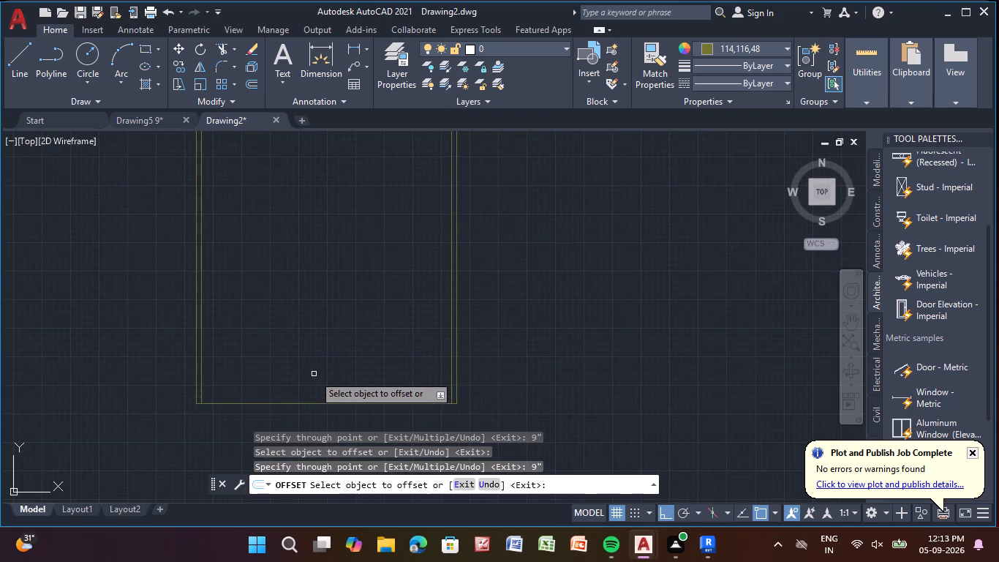
click(303, 404)
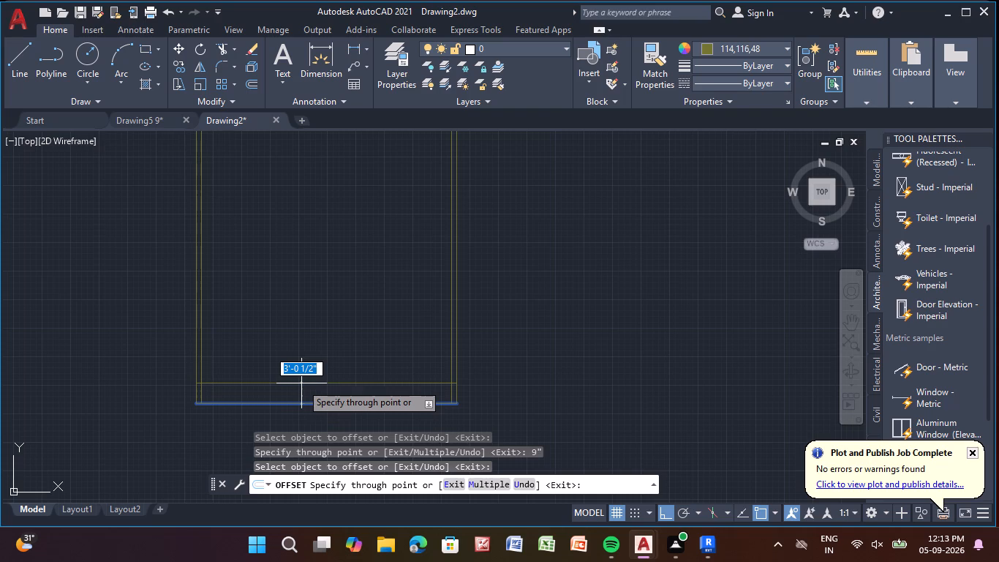
key(9)
key(shift+quotedbl)
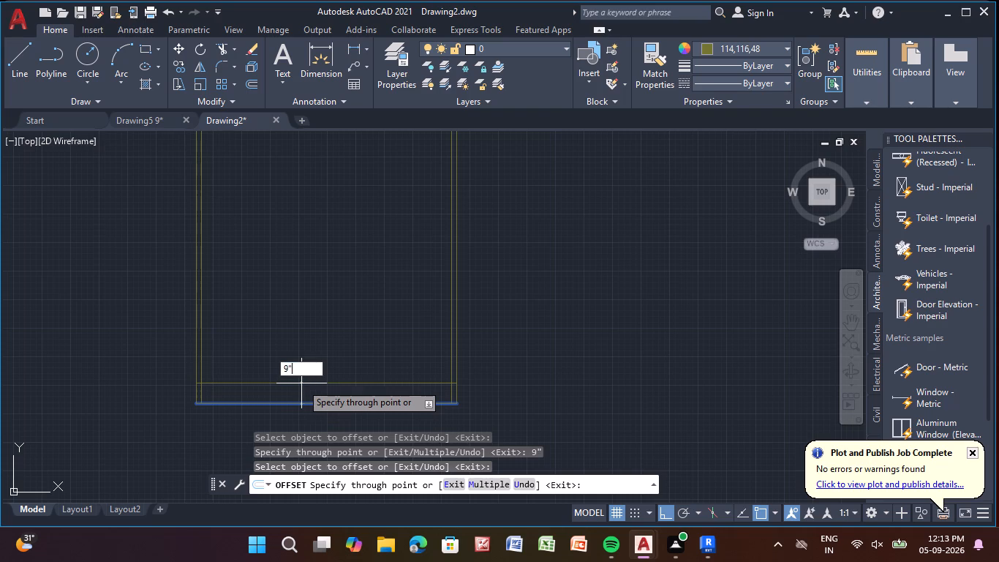
key(Return)
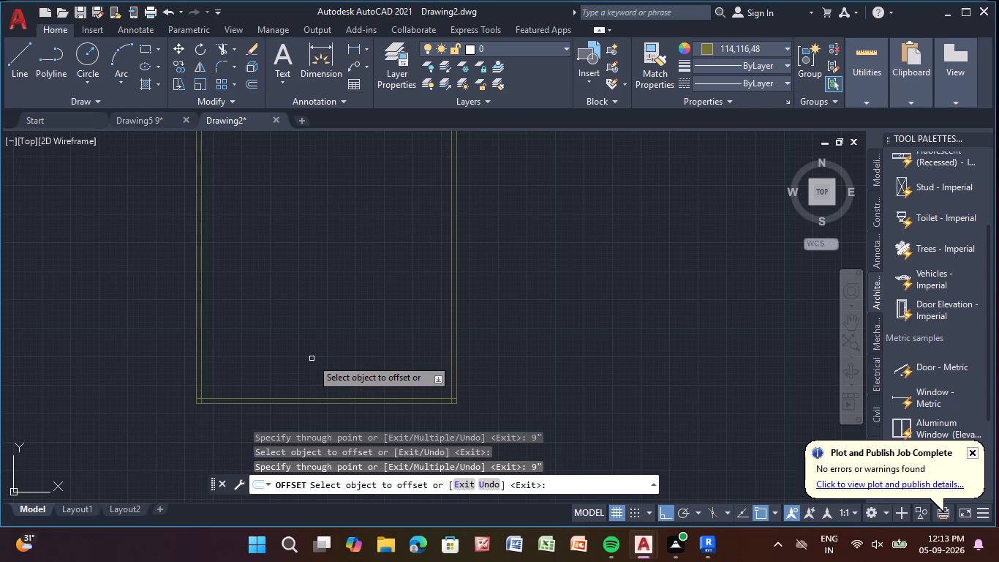
scroll(312, 359, down, 2)
middle_drag(312, 359, 313, 373)
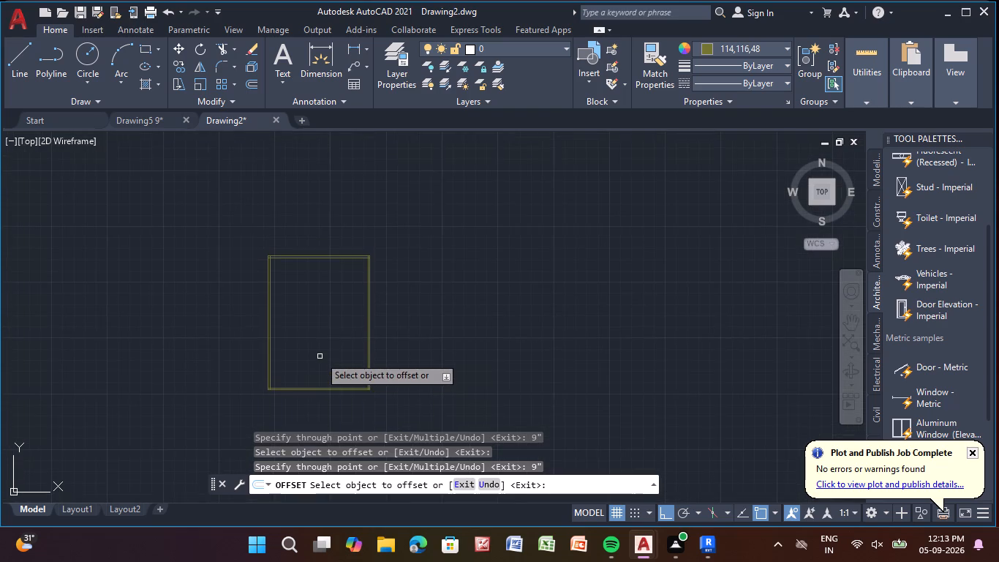
scroll(320, 356, up, 1)
key(Escape)
key(Escape)
key(Escape)
key(Escape)
key(Escape)
key(Escape)
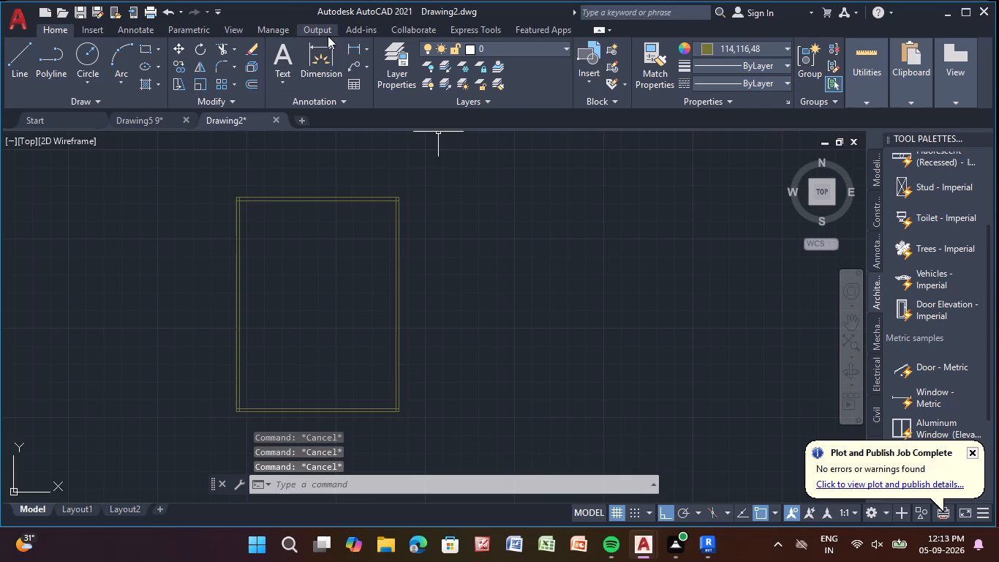
Add a linear dimension to the outline's outer left edge, from top corner to bottom corner, placed just outside the wall.
click(350, 45)
scroll(230, 211, up, 4)
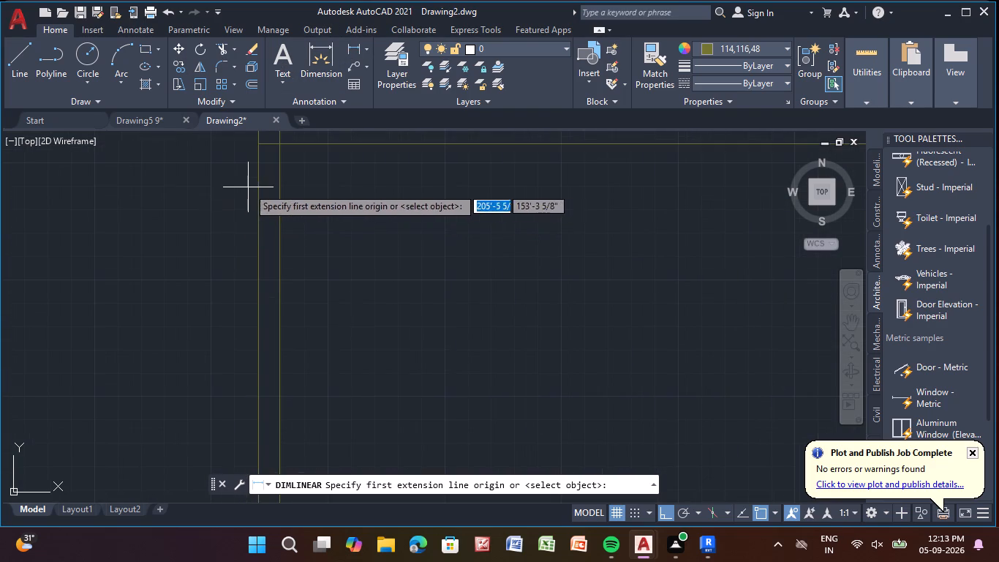
middle_drag(248, 186, 236, 269)
drag(249, 210, 246, 220)
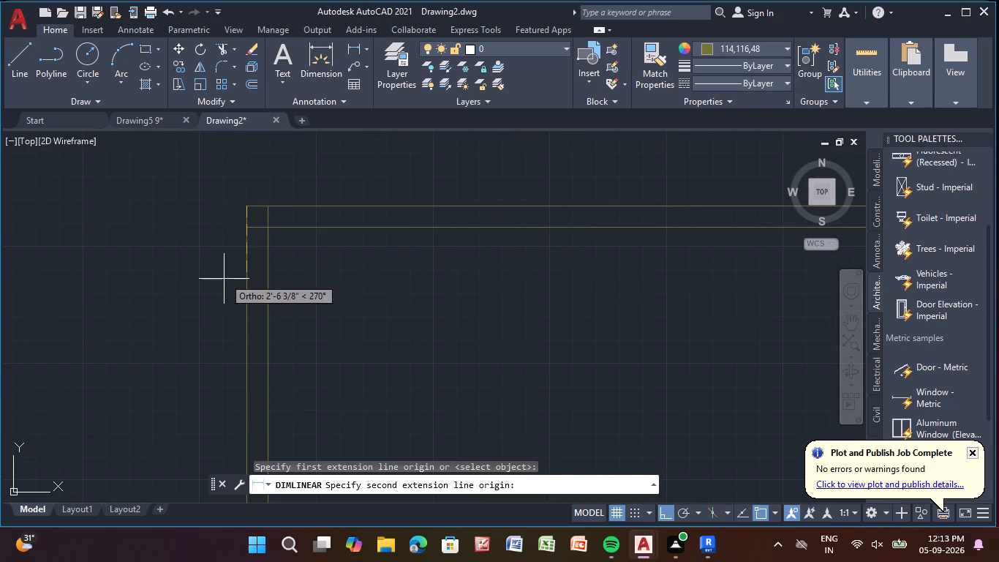
scroll(225, 281, down, 3)
middle_drag(224, 280, 174, 89)
scroll(168, 413, up, 3)
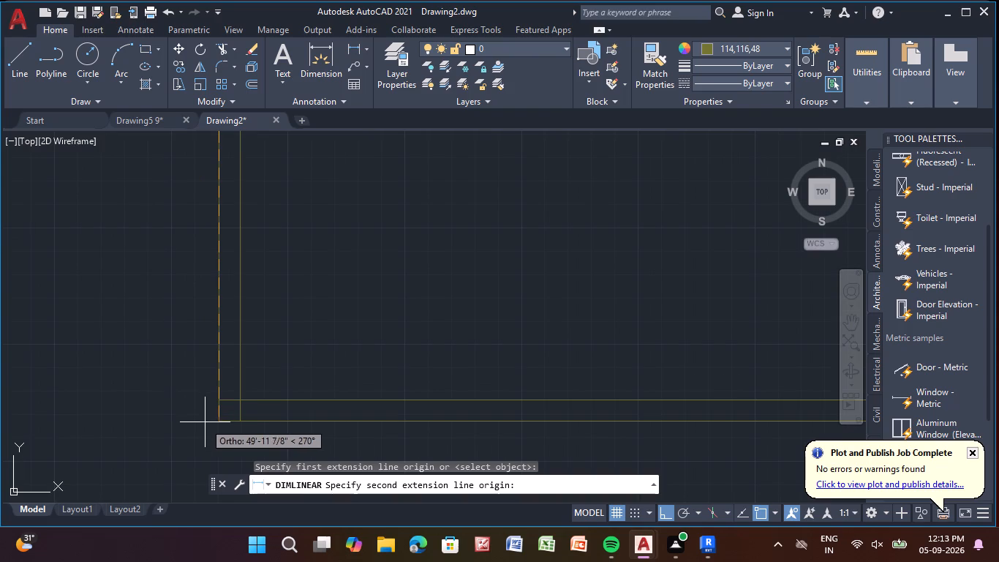
click(222, 421)
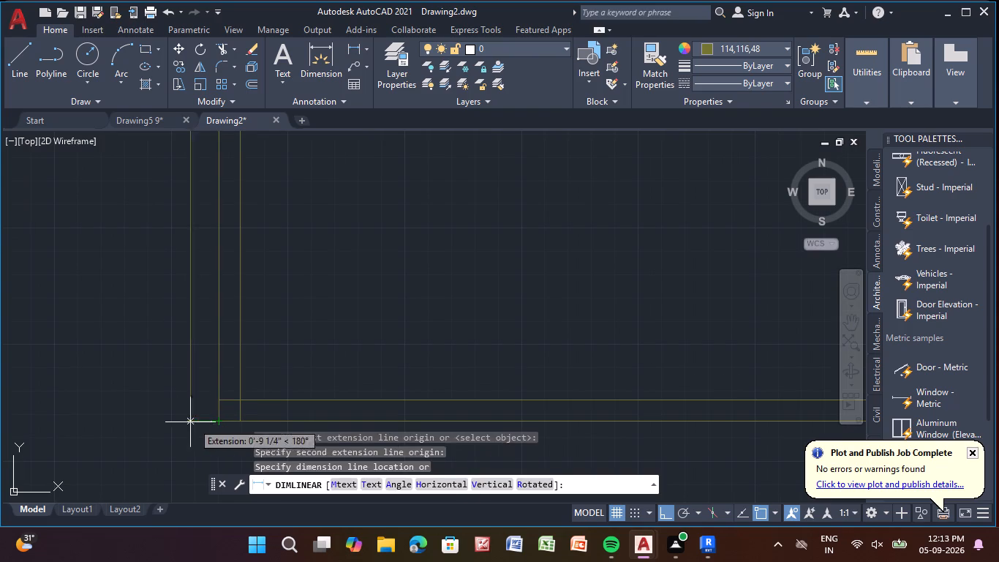
click(165, 424)
middle_drag(149, 326, 116, 486)
middle_drag(115, 383, 107, 537)
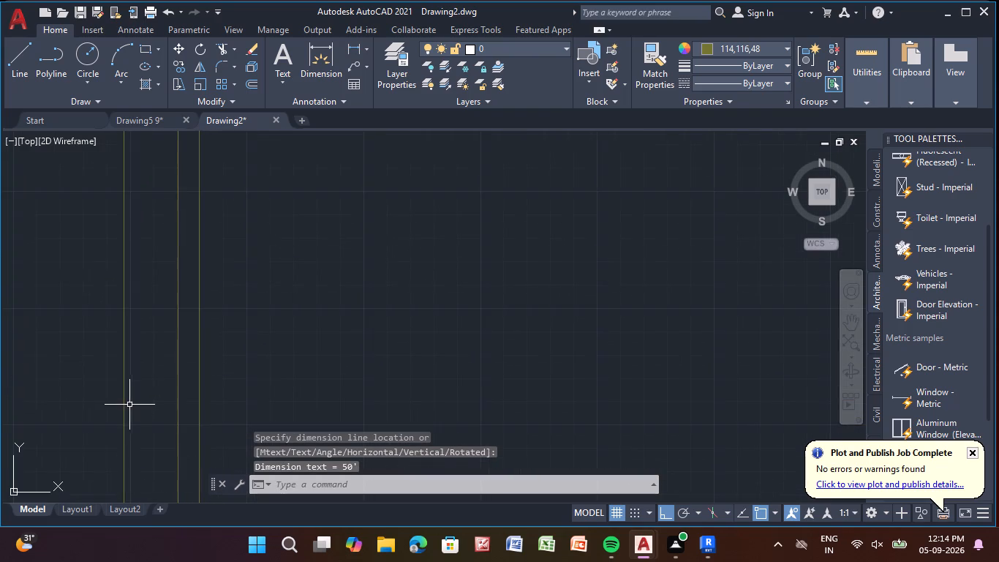
Delete the vertical linear dimension alongside the building outline's outer left edge.
scroll(128, 403, down, 2)
middle_drag(129, 402, 150, 471)
scroll(162, 387, up, 3)
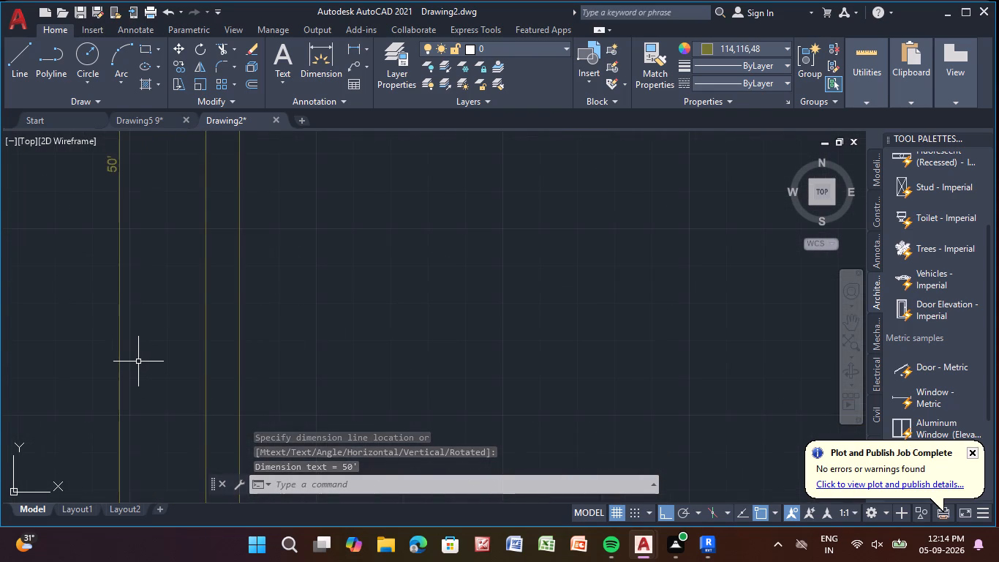
scroll(138, 361, down, 3)
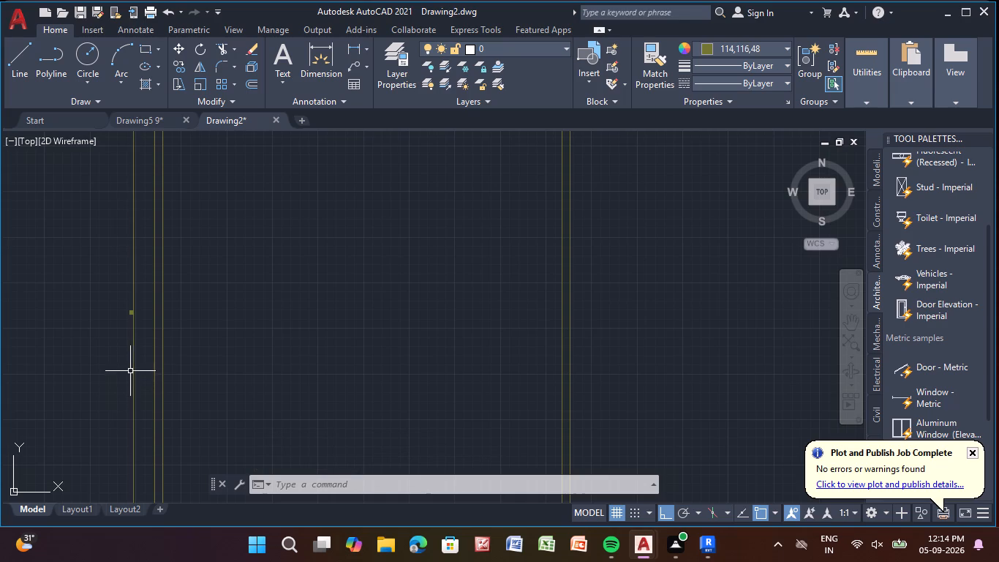
click(132, 364)
key(BackSpace)
key(Delete)
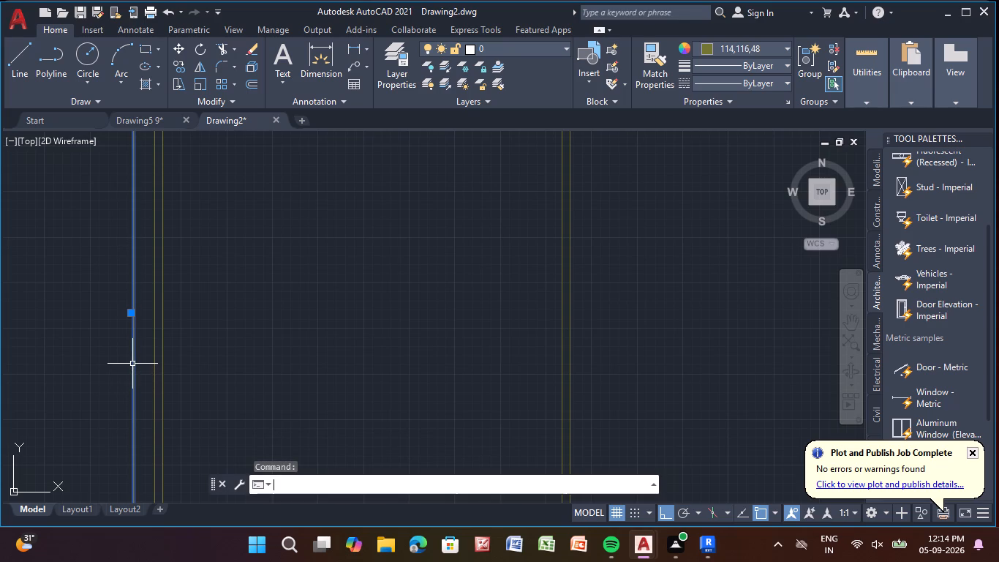
key(Delete)
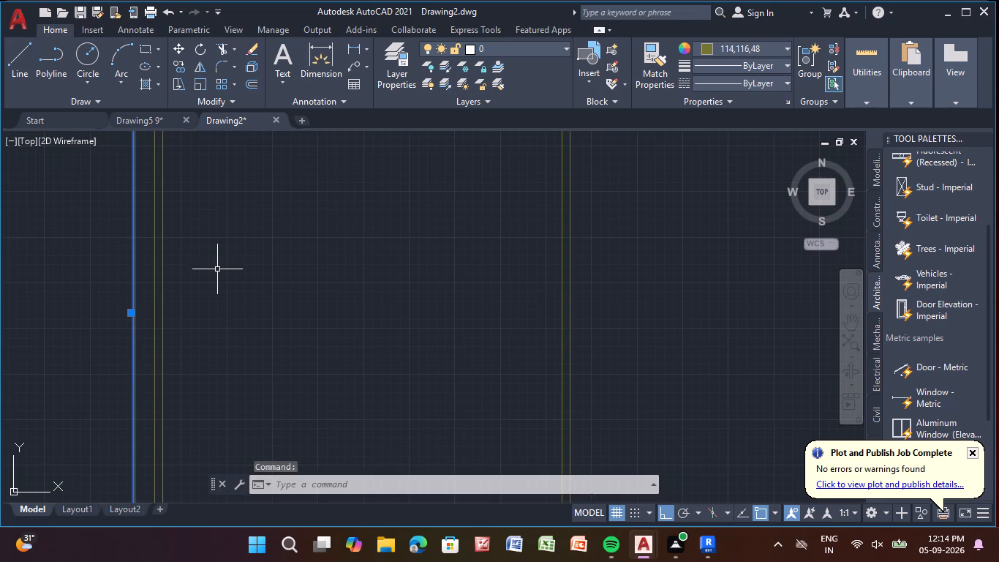
key(Delete)
key(Delete)
Set the current object colour to 100,33,101 for new geometry.
scroll(219, 274, down, 2)
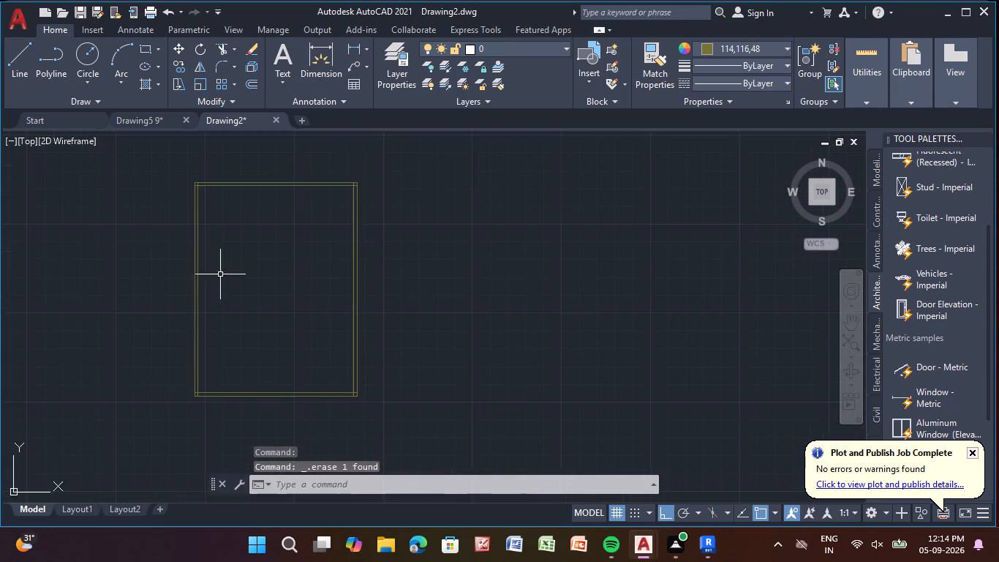
middle_drag(220, 274, 246, 239)
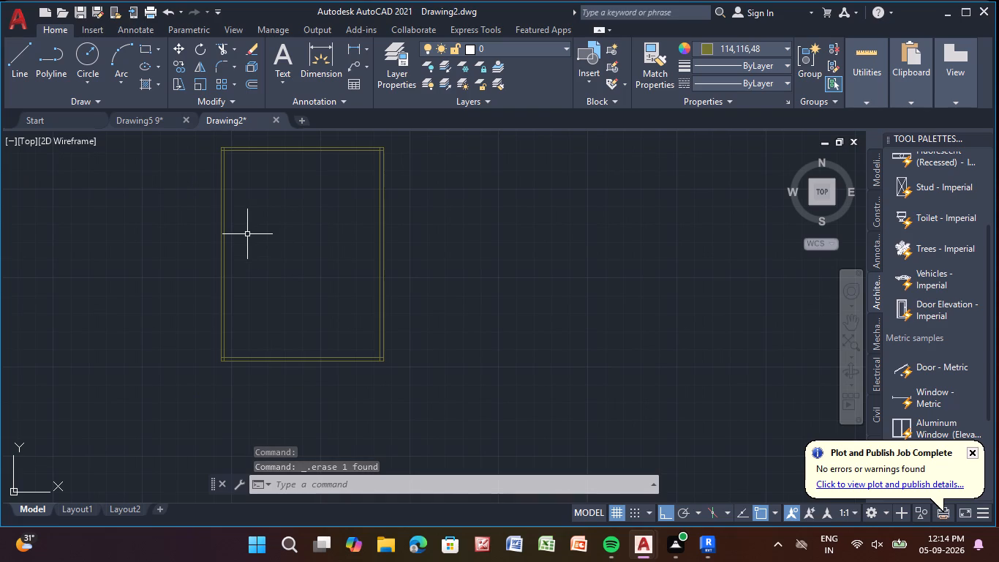
scroll(329, 342, up, 1)
middle_drag(327, 342, 369, 390)
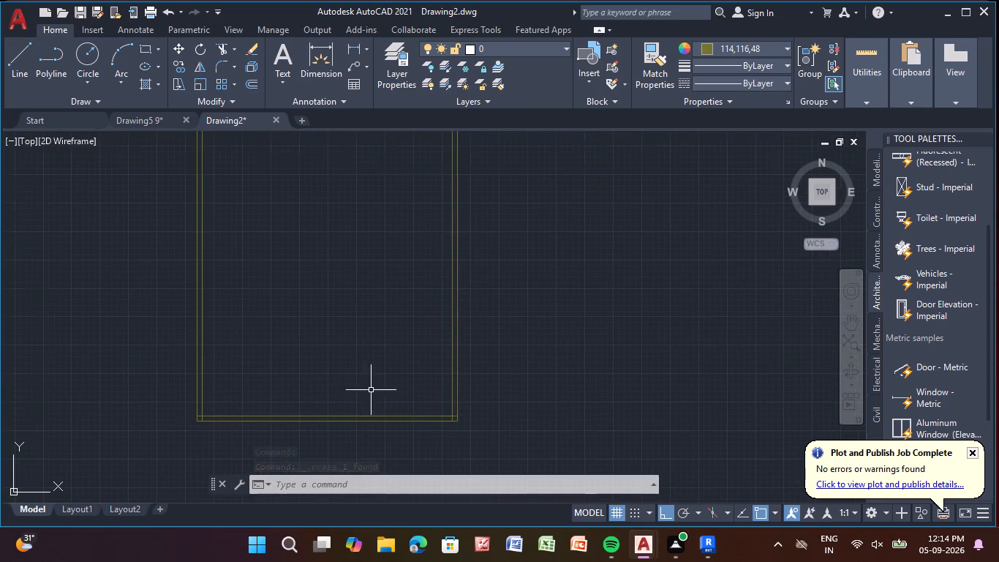
scroll(382, 384, up, 1)
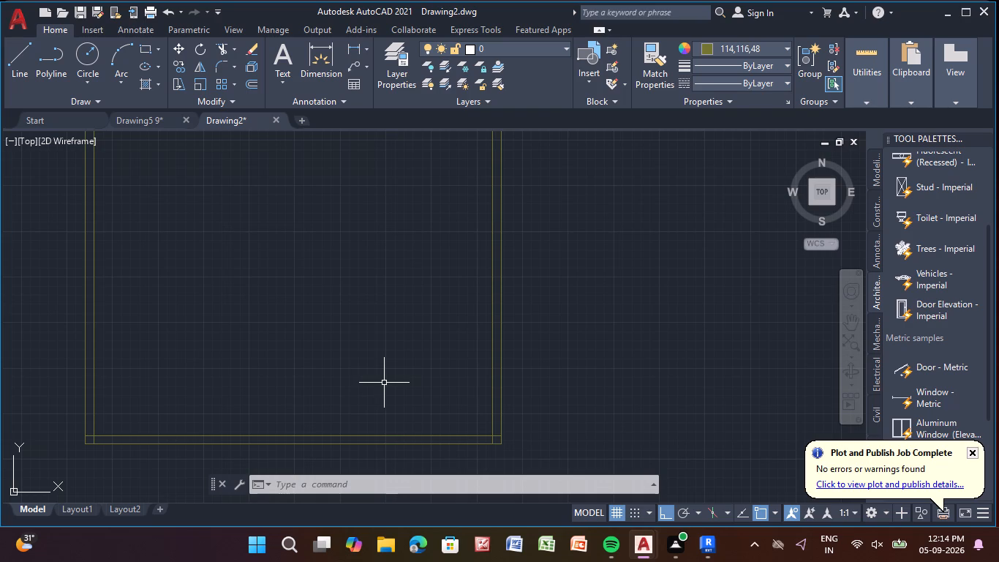
middle_drag(382, 382, 363, 408)
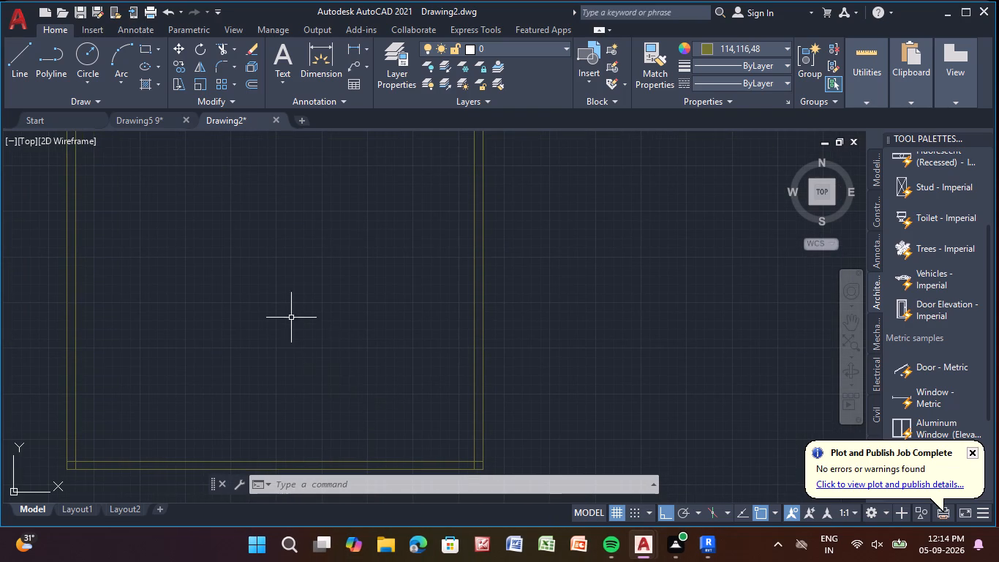
middle_drag(295, 312, 410, 411)
click(774, 50)
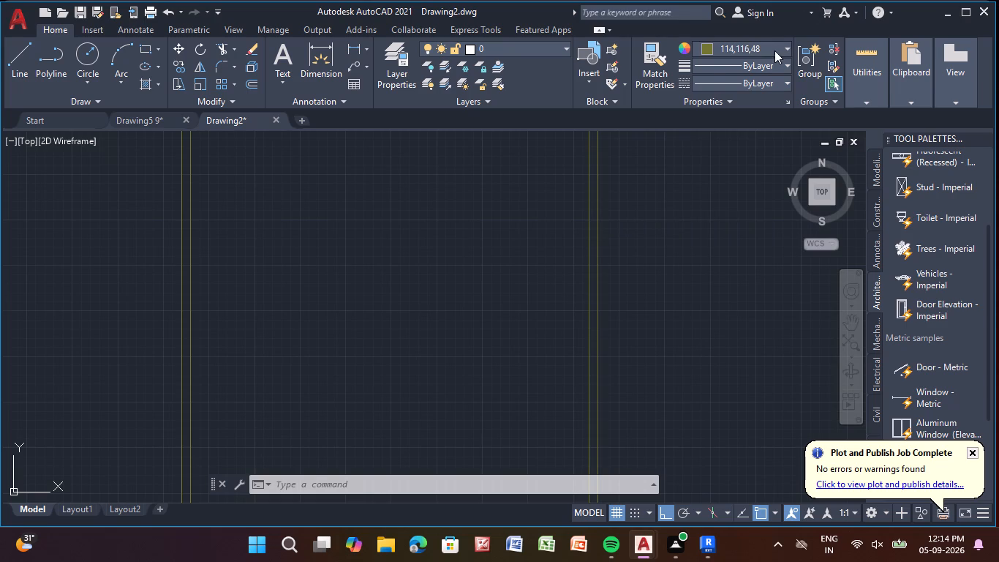
click(758, 104)
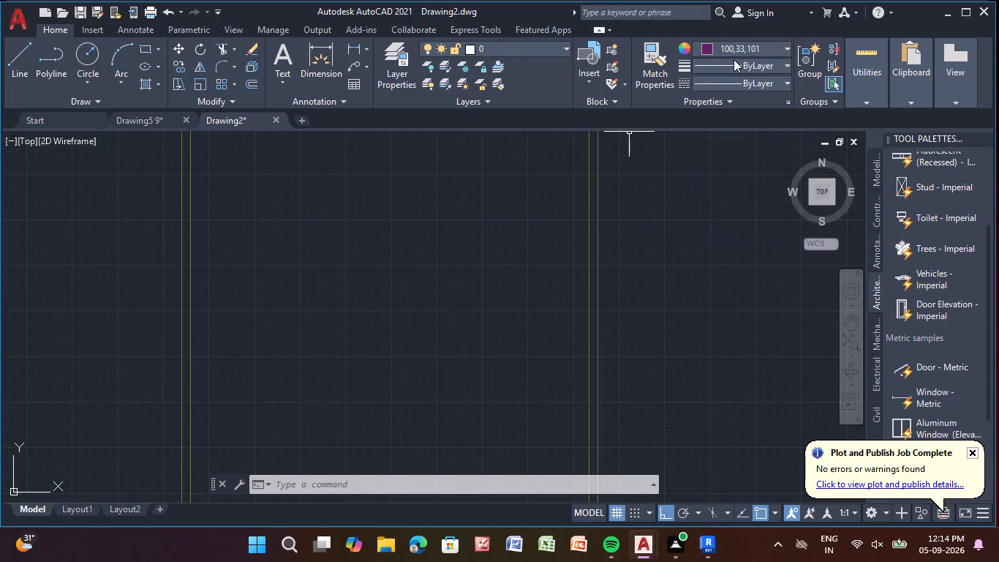
Draw a 3'-1" horizontal line inward from the left wall's inner face, just below the outline's top-left corner.
scroll(513, 180, down, 1)
middle_drag(505, 181, 525, 274)
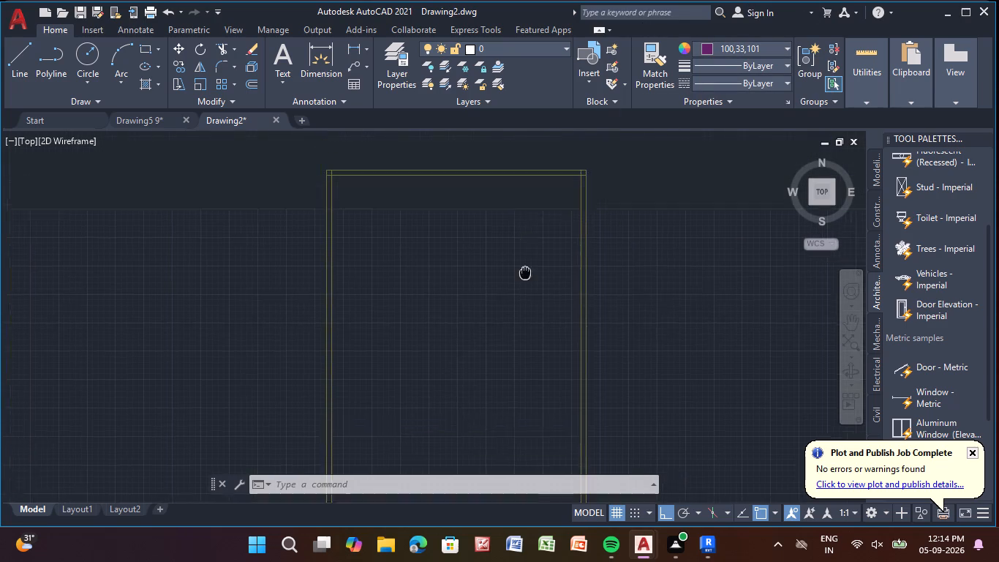
middle_drag(525, 274, 523, 304)
middle_drag(421, 255, 485, 282)
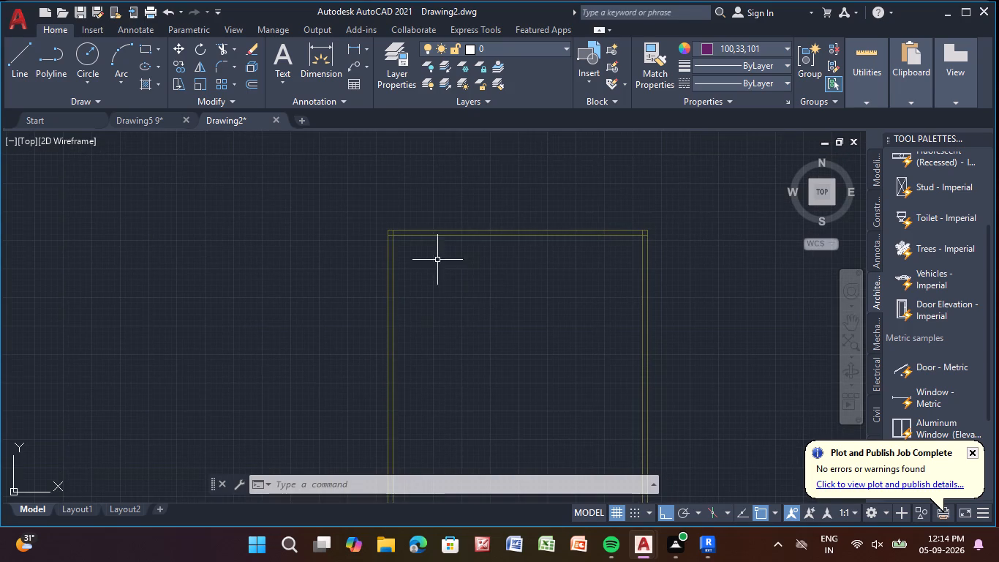
scroll(407, 245, up, 2)
key(l)
key(Return)
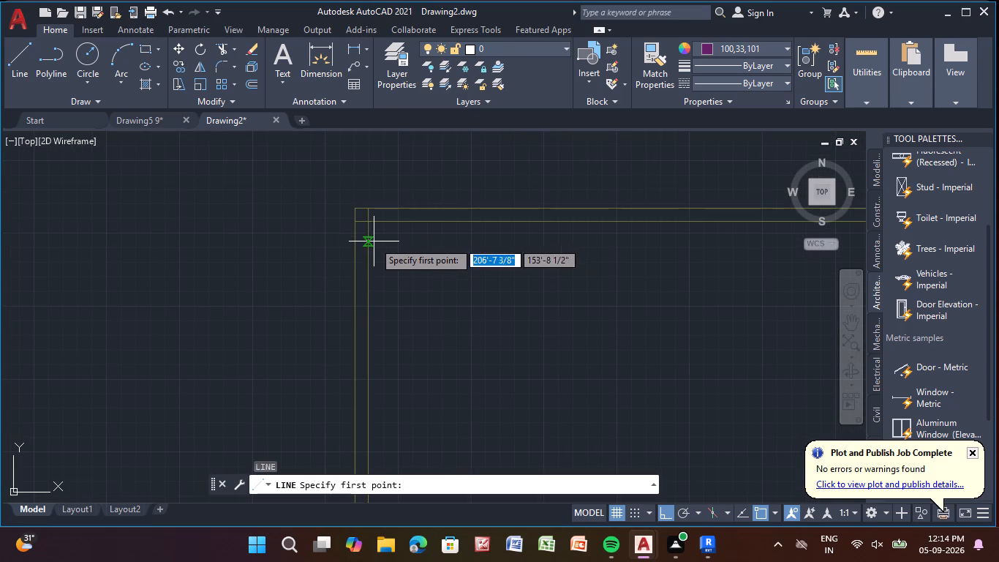
scroll(369, 274, up, 3)
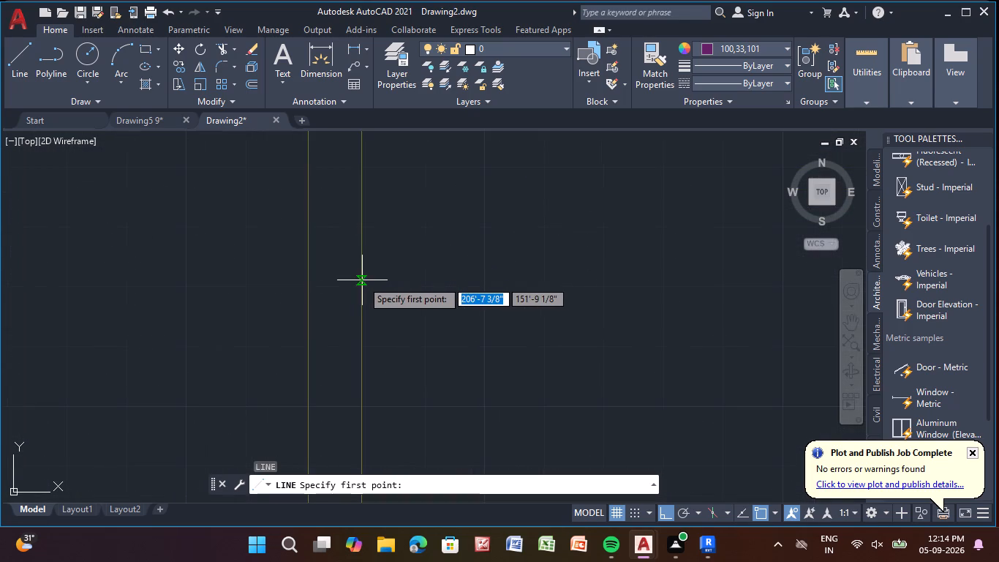
click(362, 280)
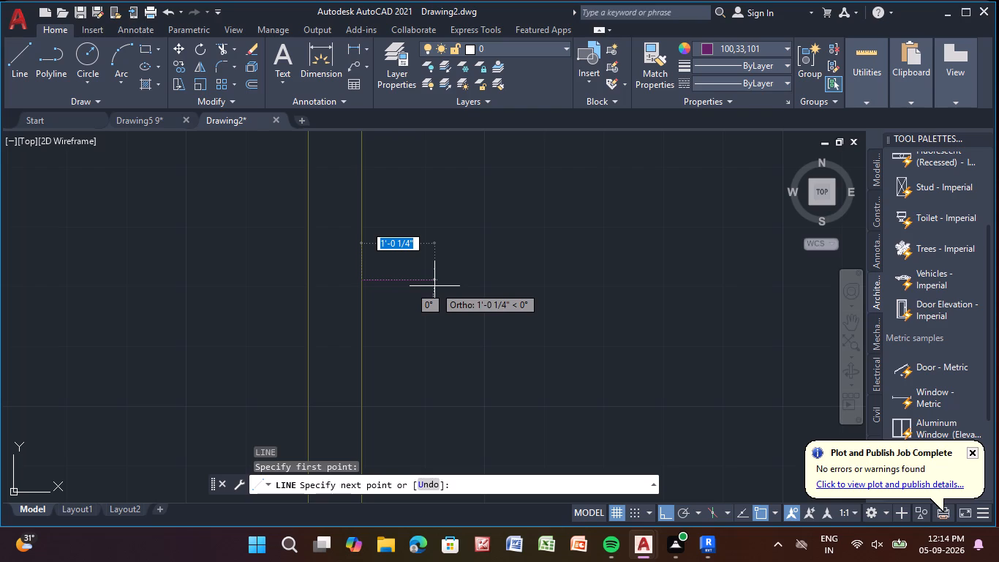
key(3)
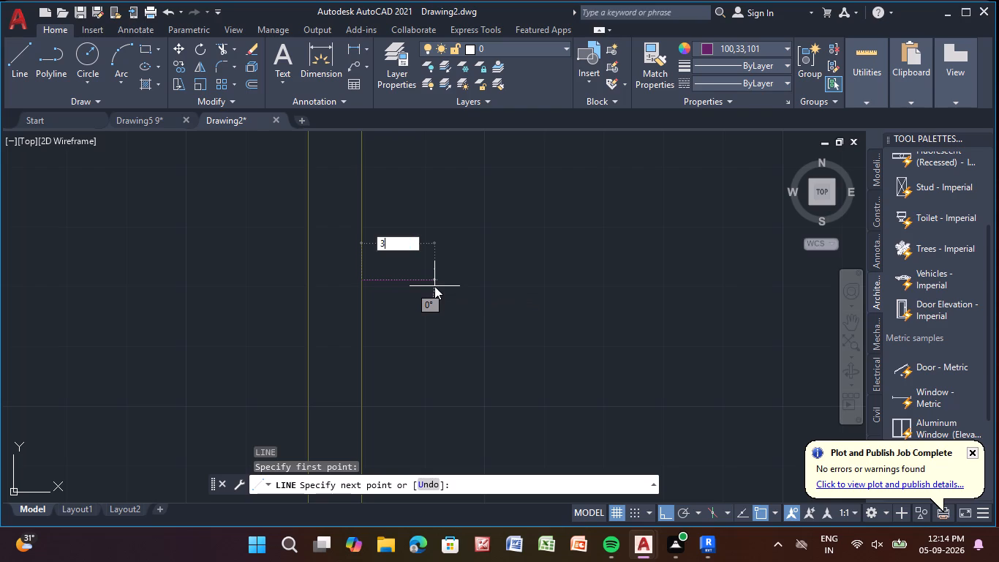
text('-1)
key(shift+quotedbl)
key(Return)
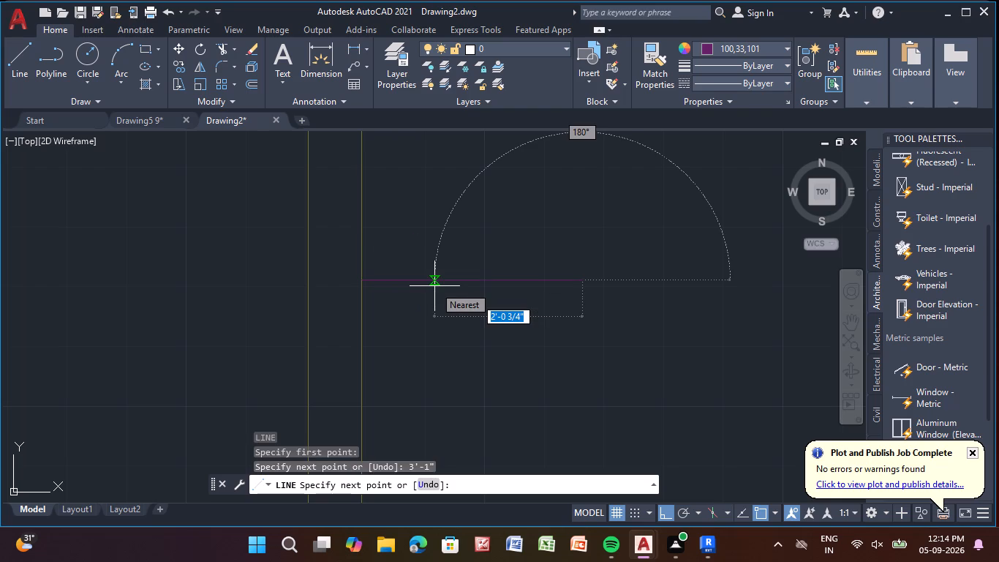
click(583, 279)
key(Escape)
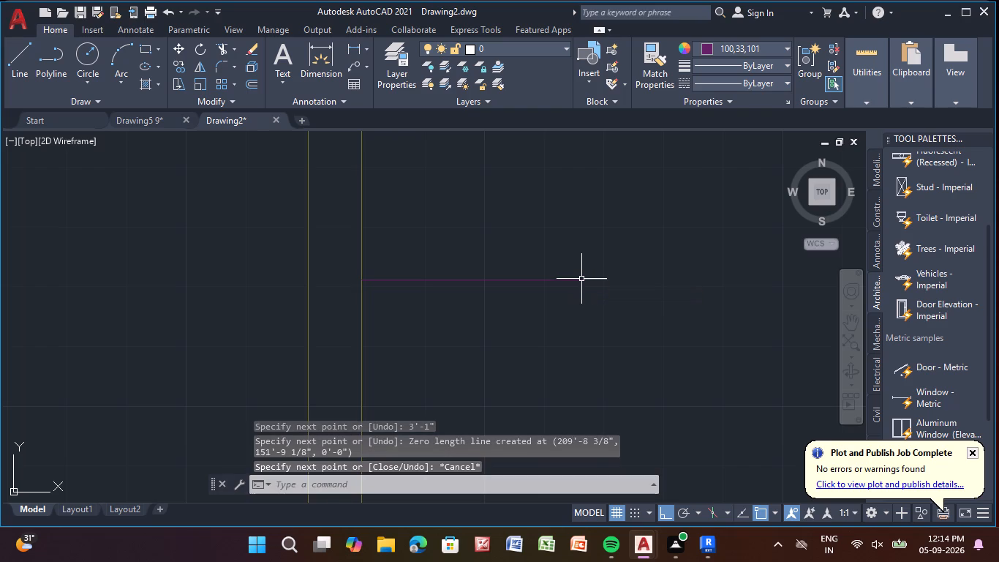
Draw a 4'-0" horizontal line inward from the right wall's inner face, in the upper part of the building.
scroll(587, 296, down, 3)
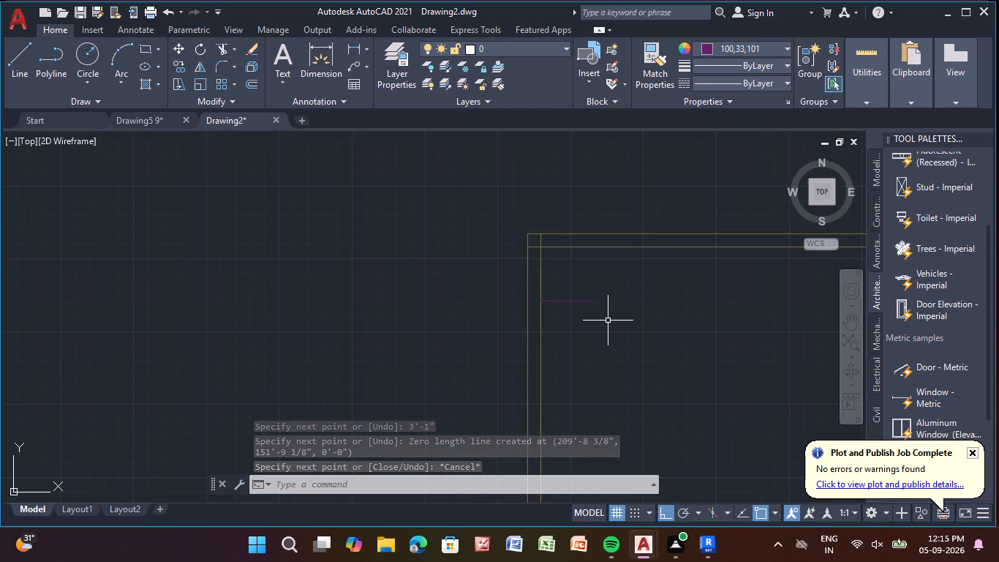
middle_drag(608, 321, 358, 286)
scroll(421, 315, down, 2)
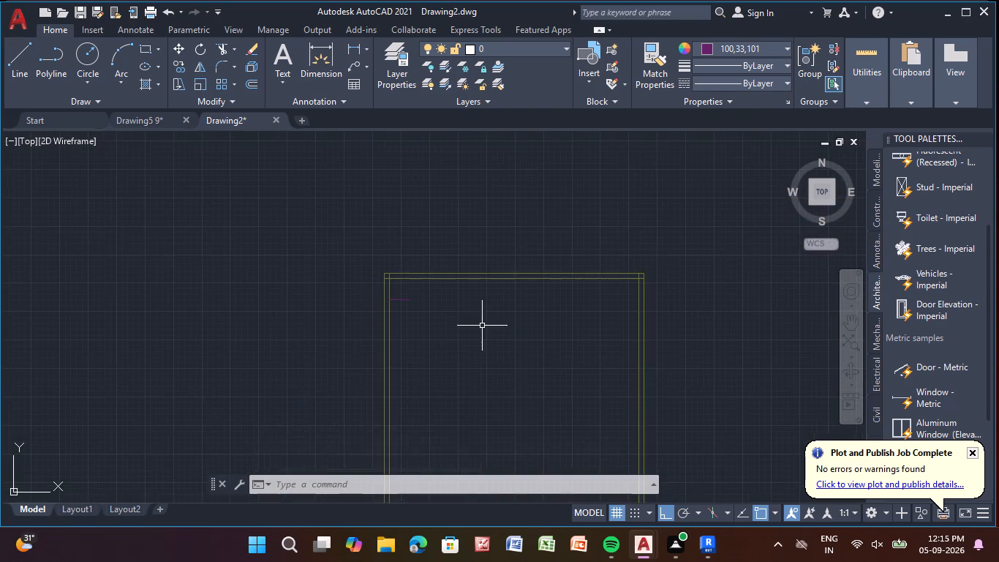
middle_drag(482, 325, 314, 313)
key(l)
key(Return)
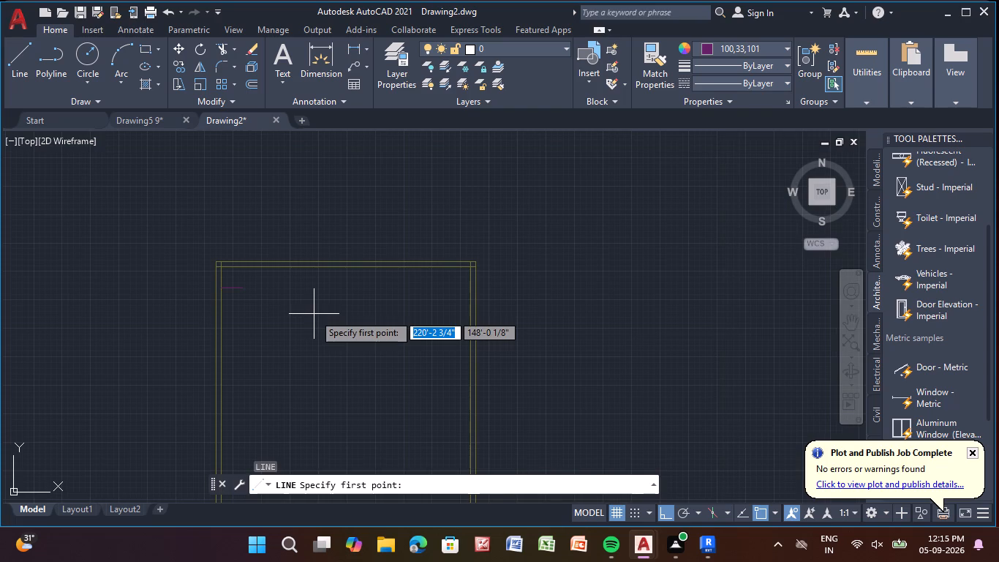
scroll(479, 386, up, 4)
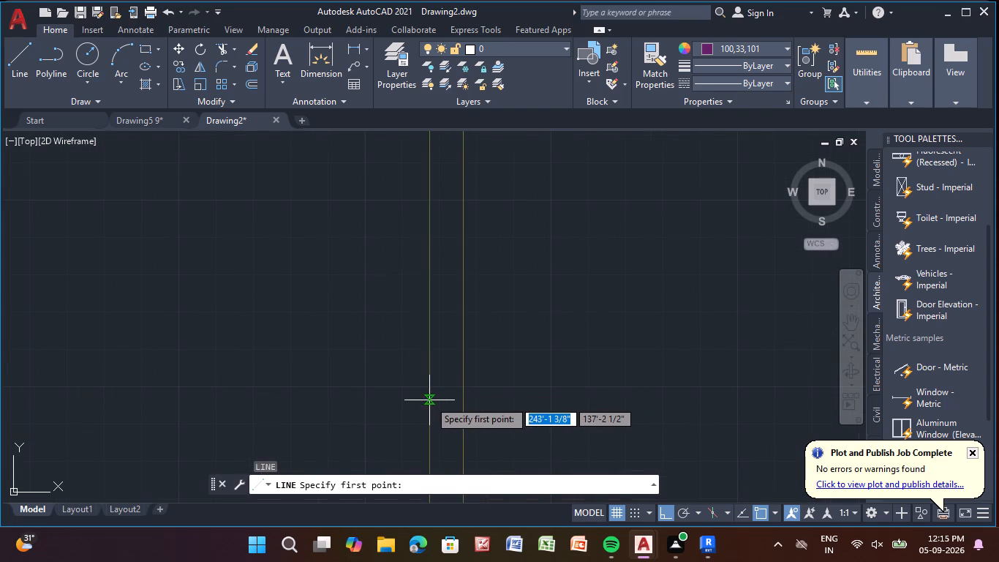
click(429, 400)
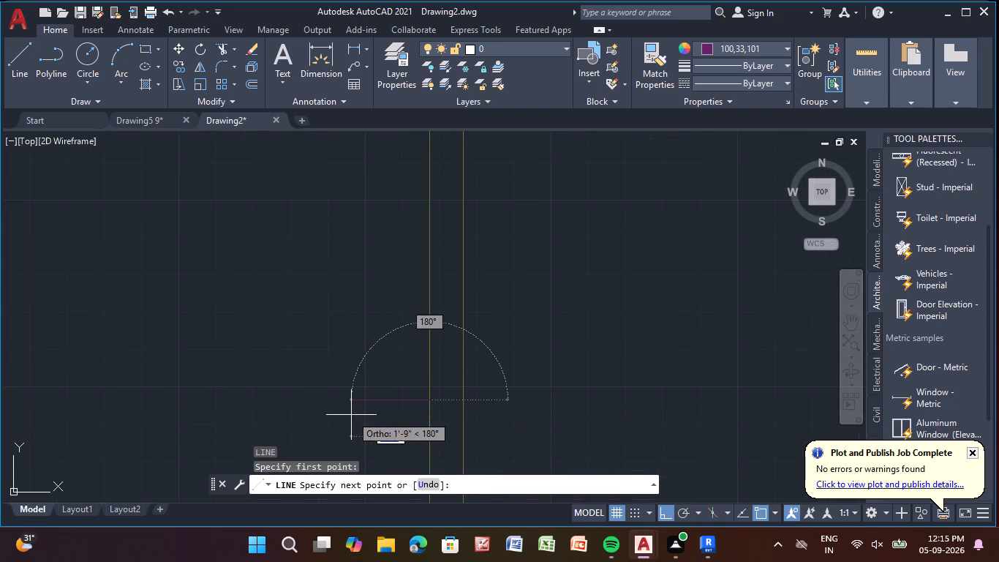
key(4)
text('-0)
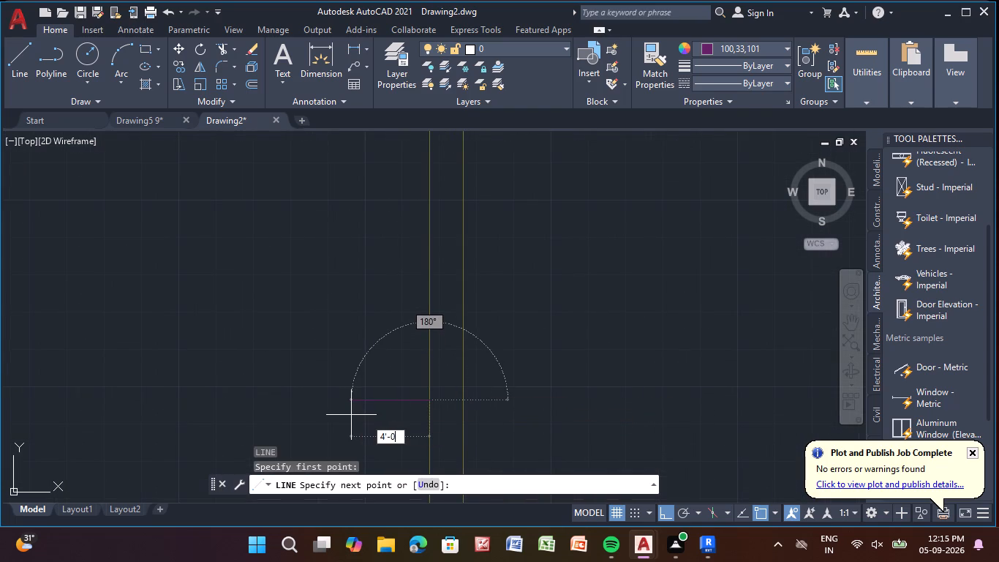
key(shift+quotedbl)
key(Return)
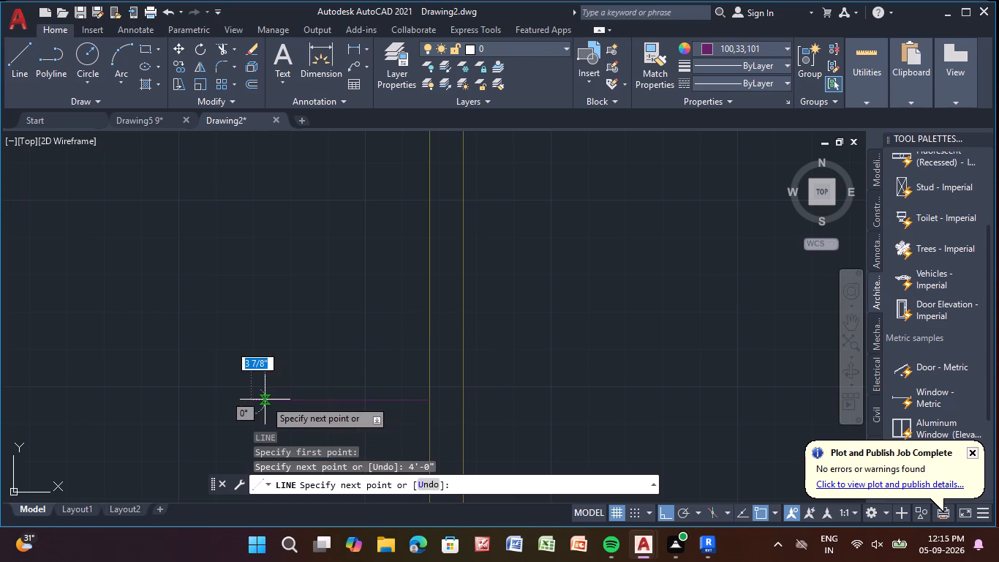
click(246, 400)
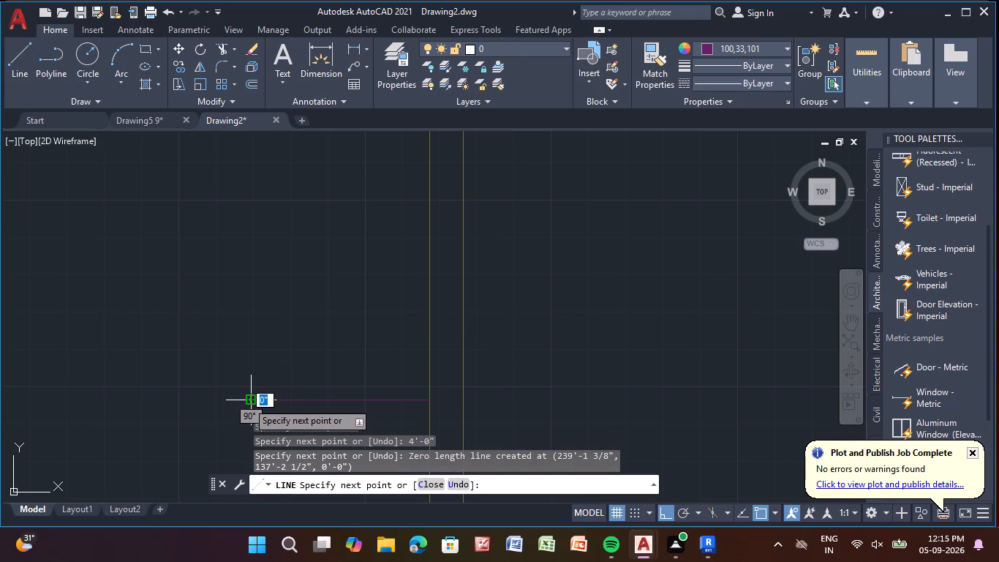
key(Escape)
Draw a 3'-1" vertical line upward from the bottom wall's inner face, near the building's bottom-right corner.
scroll(247, 402, down, 3)
middle_drag(993, 558, 998, 394)
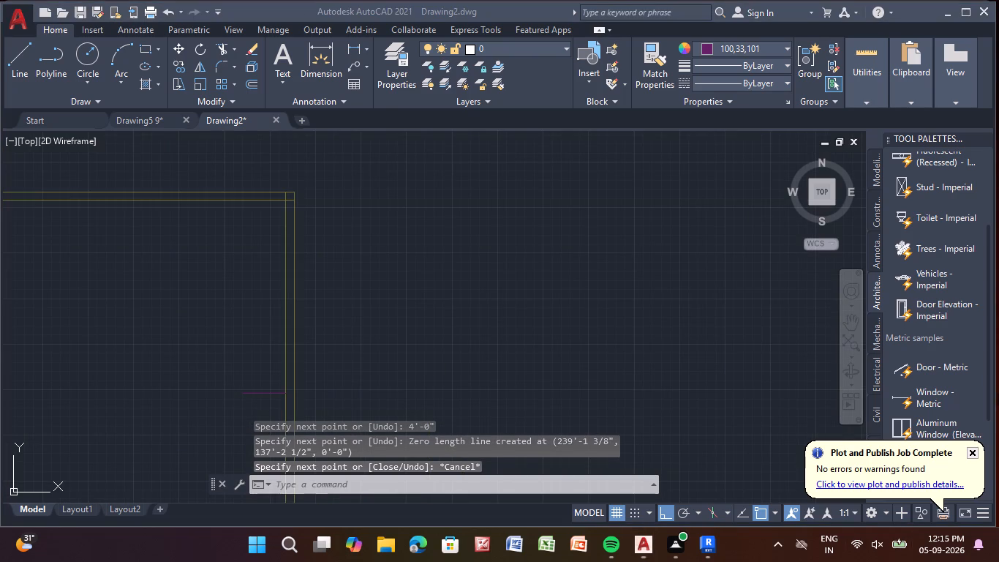
middle_drag(998, 394, 993, 360)
scroll(540, 371, down, 2)
middle_drag(540, 372, 568, 275)
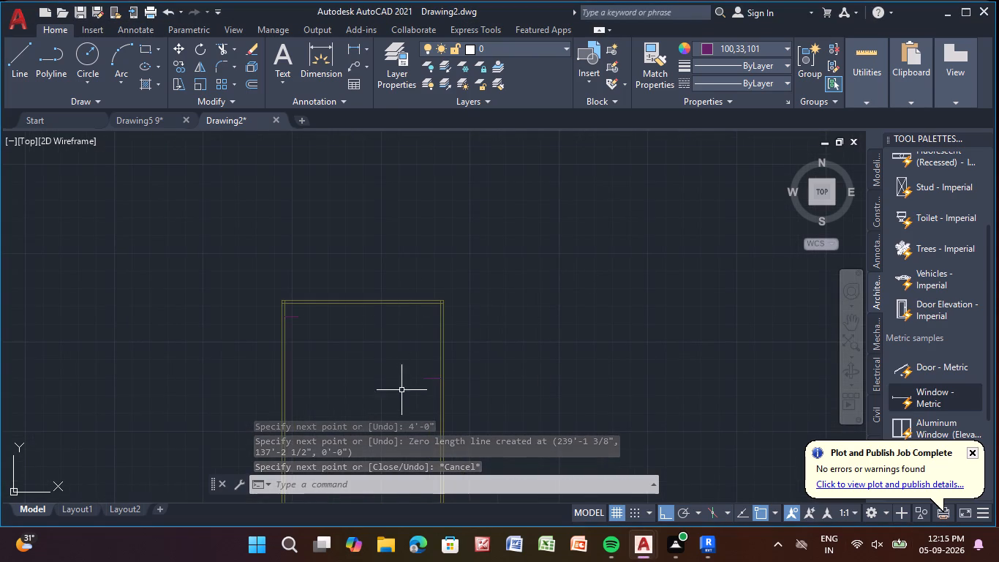
middle_drag(399, 393, 468, 58)
middle_drag(478, 151, 456, 194)
scroll(448, 238, up, 2)
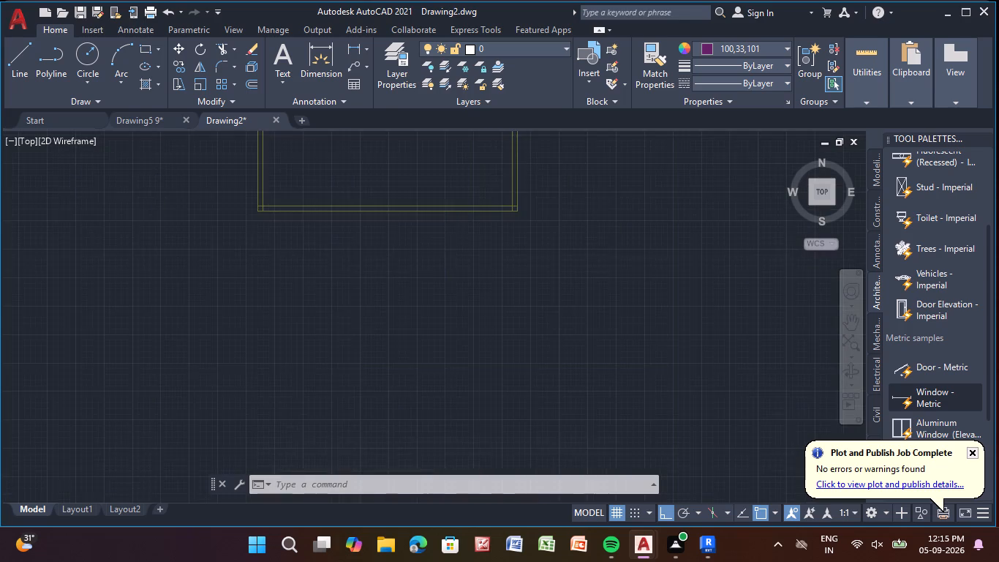
middle_drag(446, 238, 402, 364)
scroll(407, 364, up, 1)
middle_drag(407, 364, 401, 437)
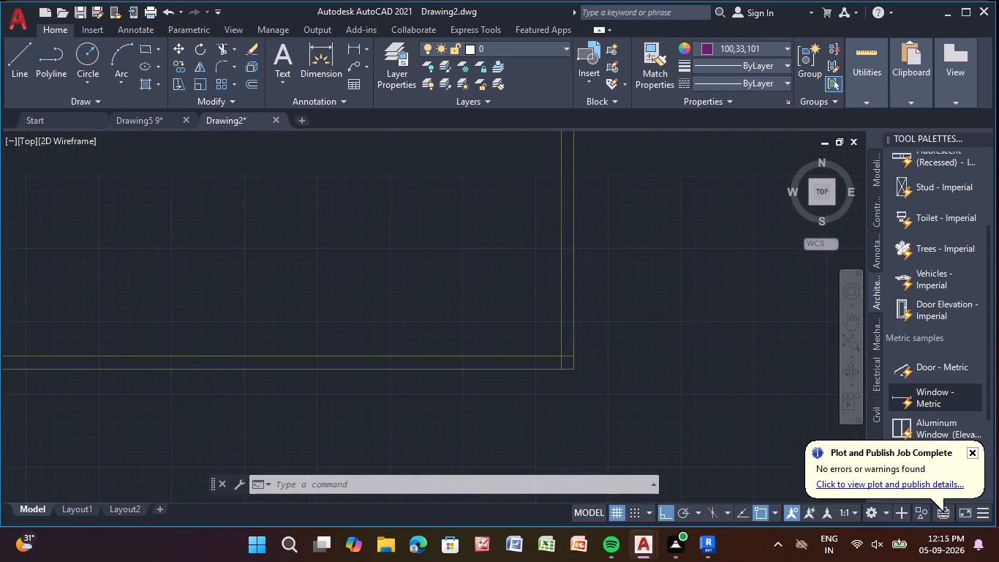
scroll(489, 405, up, 1)
key(l)
key(Return)
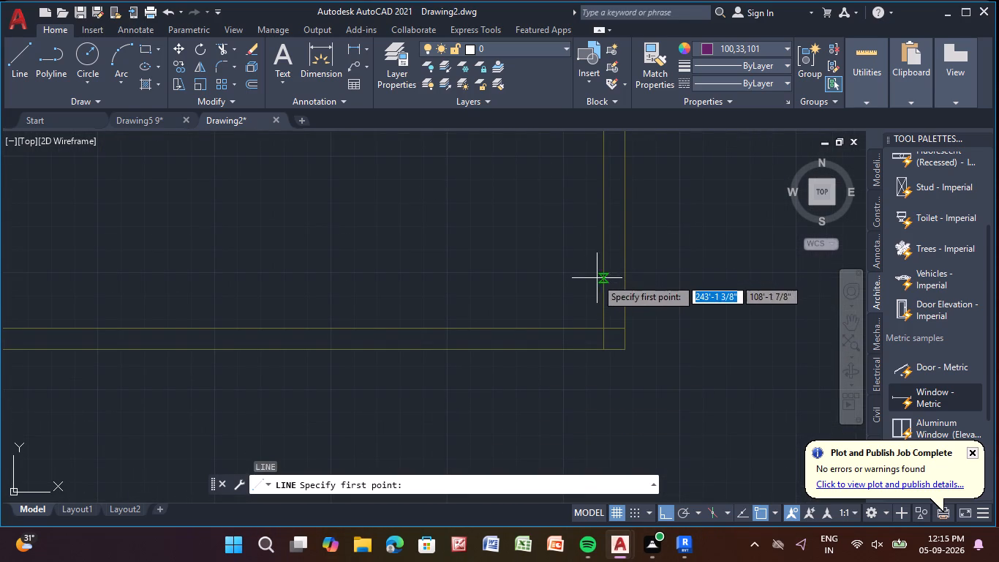
click(573, 326)
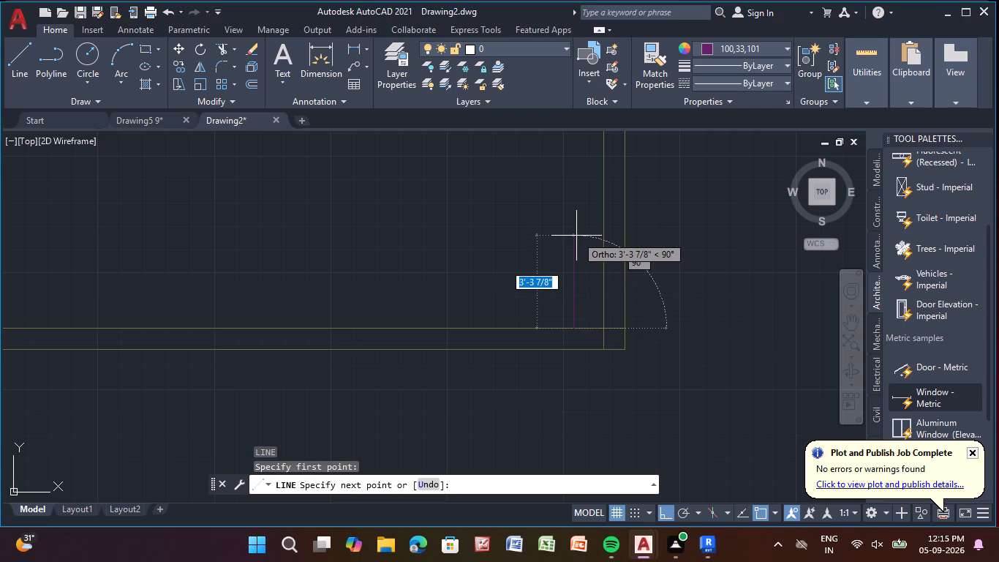
text(3'-1)
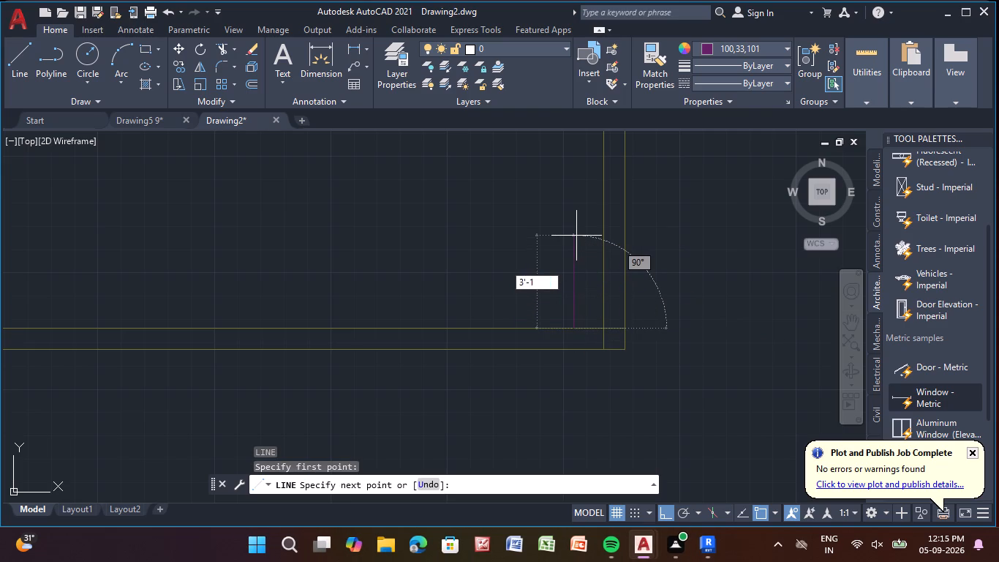
key(shift+quotedbl)
key(Return)
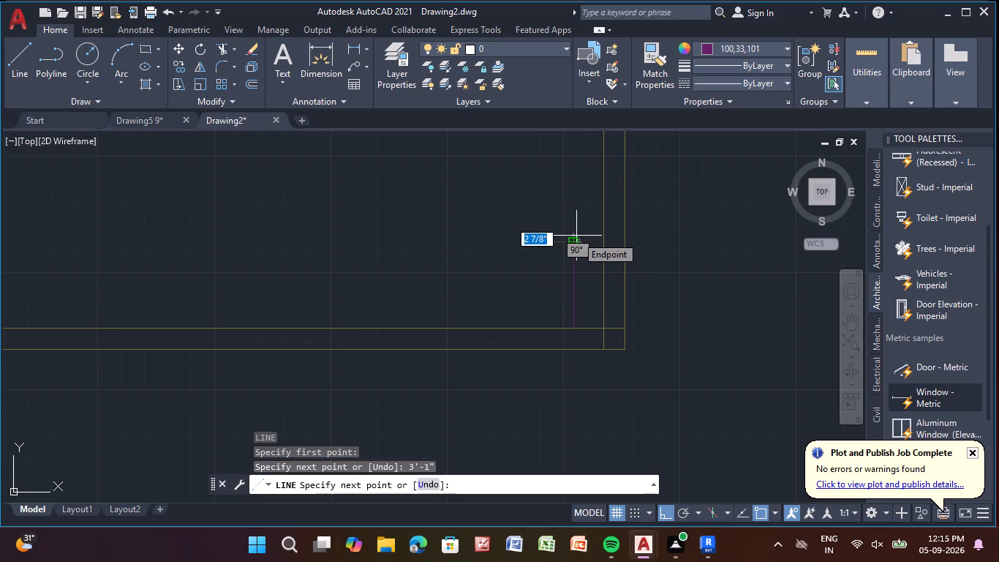
key(Escape)
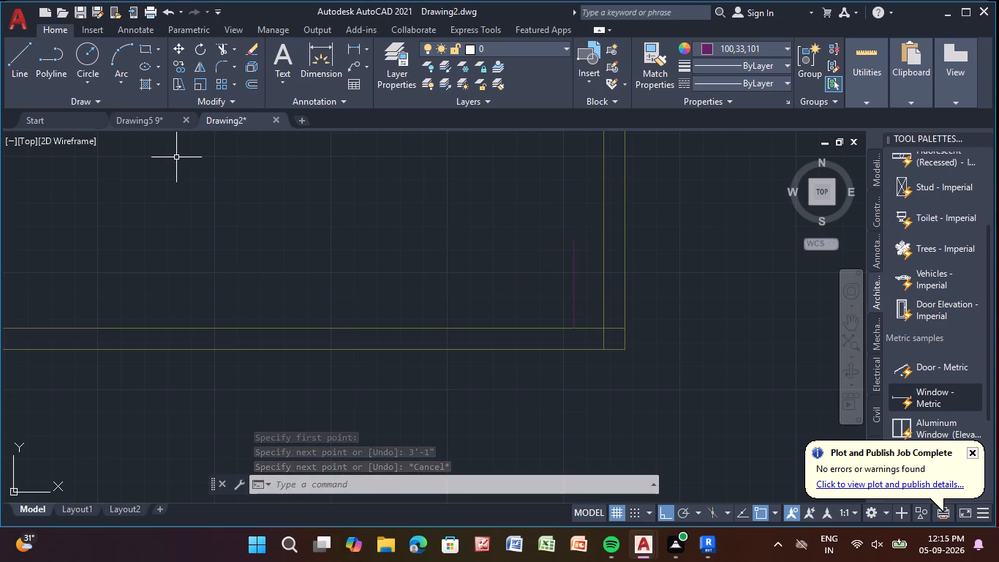
Set the current object colour to 114,116,48 for new geometry.
scroll(176, 157, down, 2)
middle_drag(225, 190, 361, 500)
middle_drag(319, 340, 439, 533)
middle_drag(301, 301, 320, 359)
scroll(301, 301, down, 1)
scroll(294, 320, up, 1)
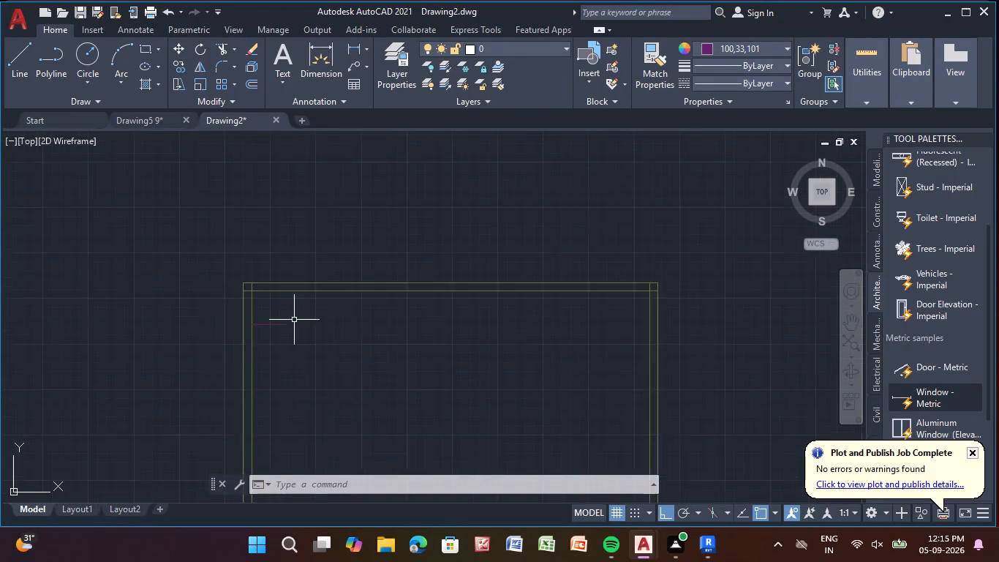
scroll(294, 320, up, 2)
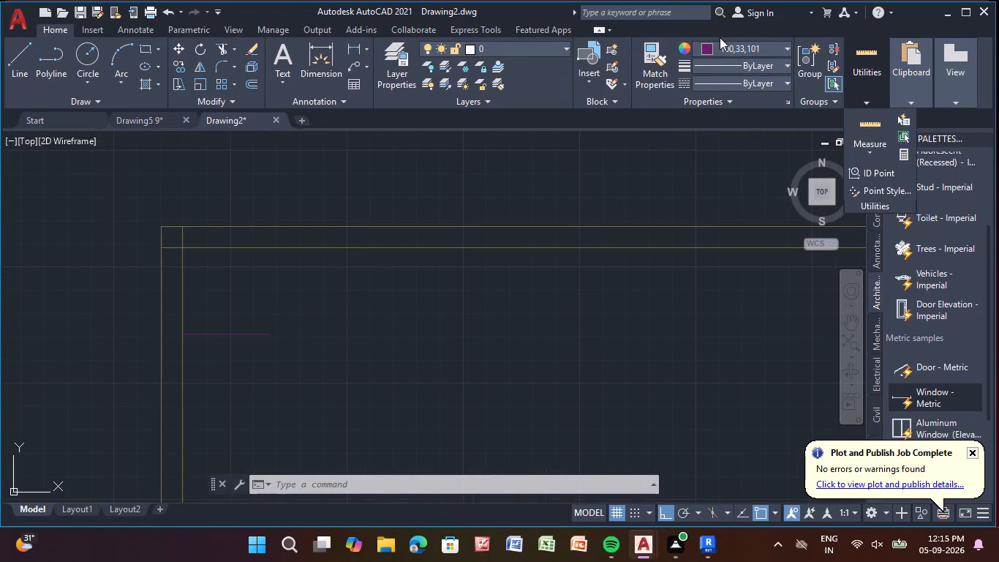
click(740, 54)
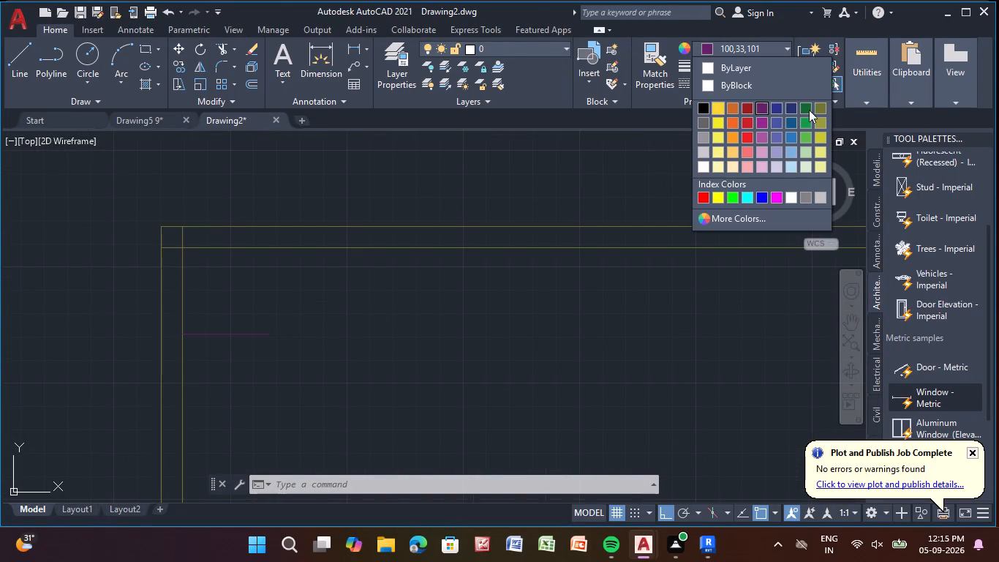
click(820, 104)
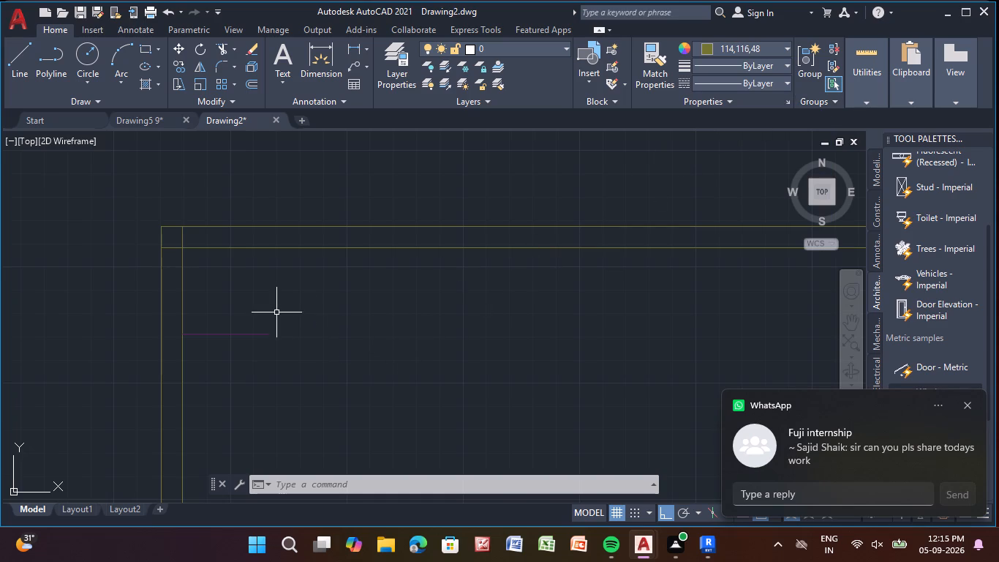
Offset the left wall's inner line inward by about 3'-1", in line with the end of the upper-left marker line.
middle_drag(266, 307, 235, 247)
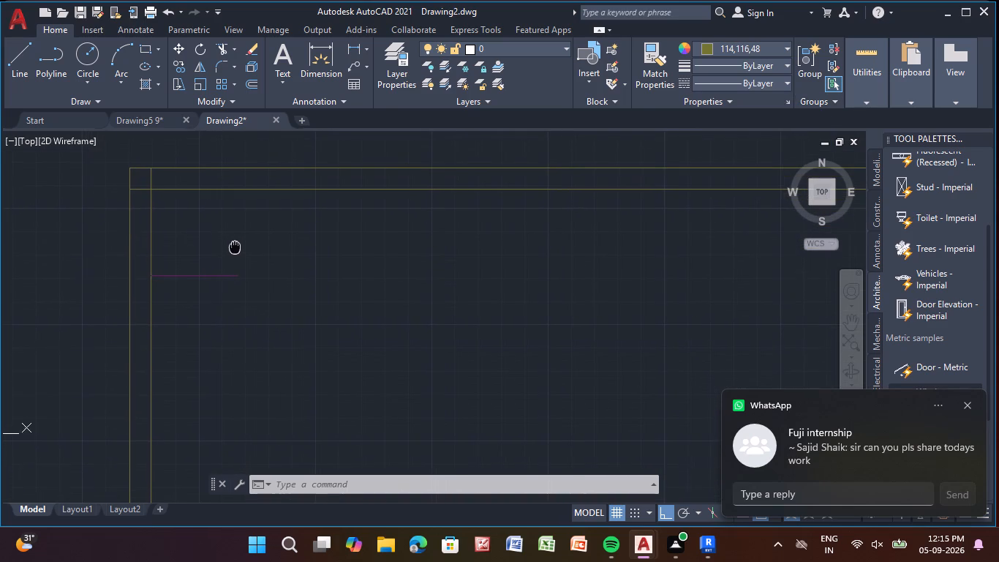
middle_drag(235, 247, 234, 247)
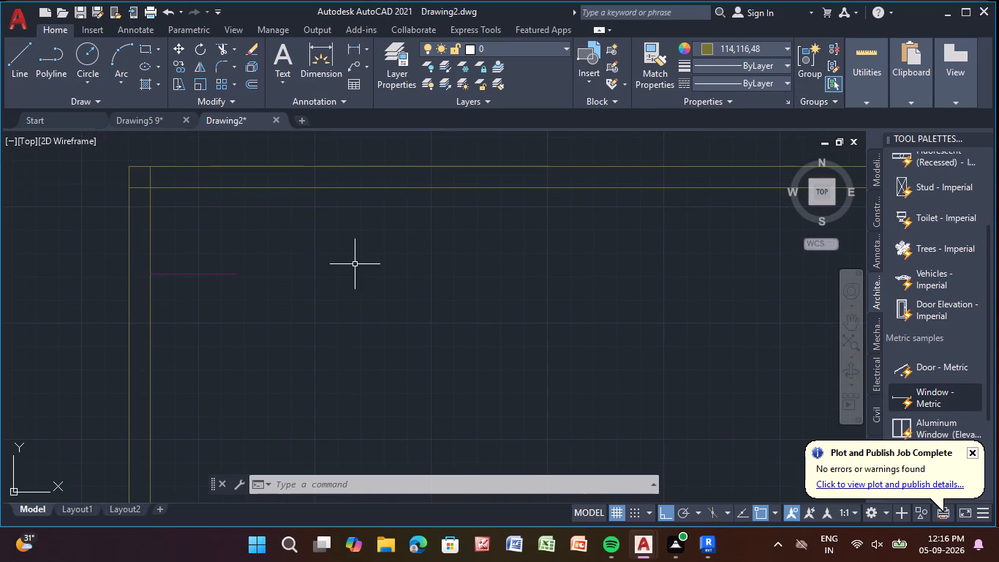
scroll(220, 271, up, 4)
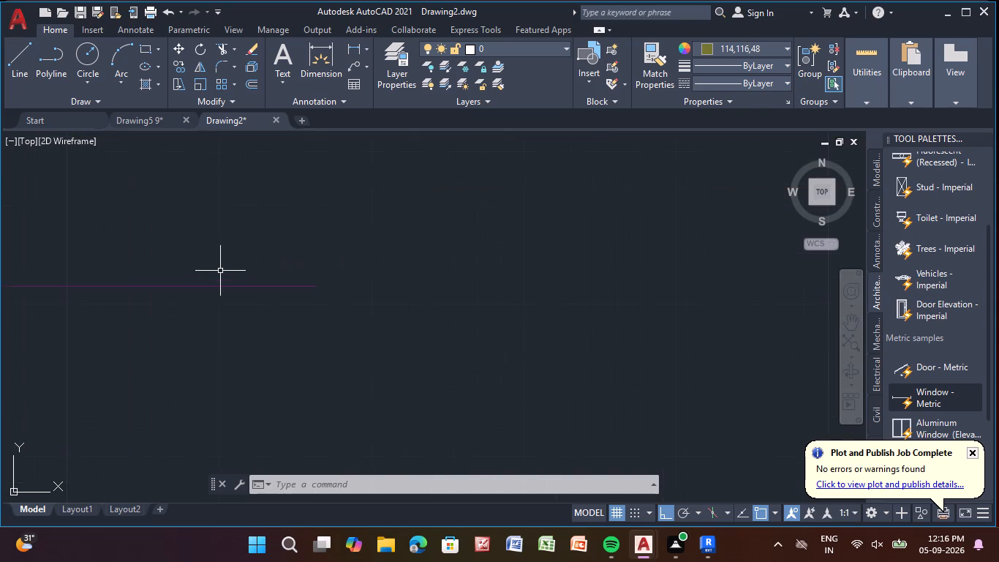
scroll(220, 271, down, 4)
scroll(303, 253, down, 2)
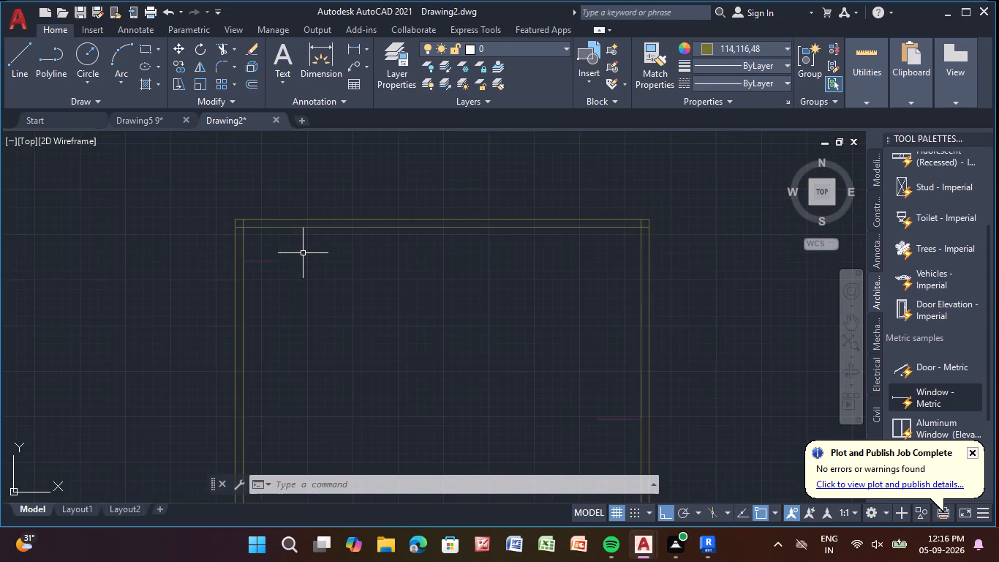
middle_click(303, 252)
scroll(303, 252, up, 2)
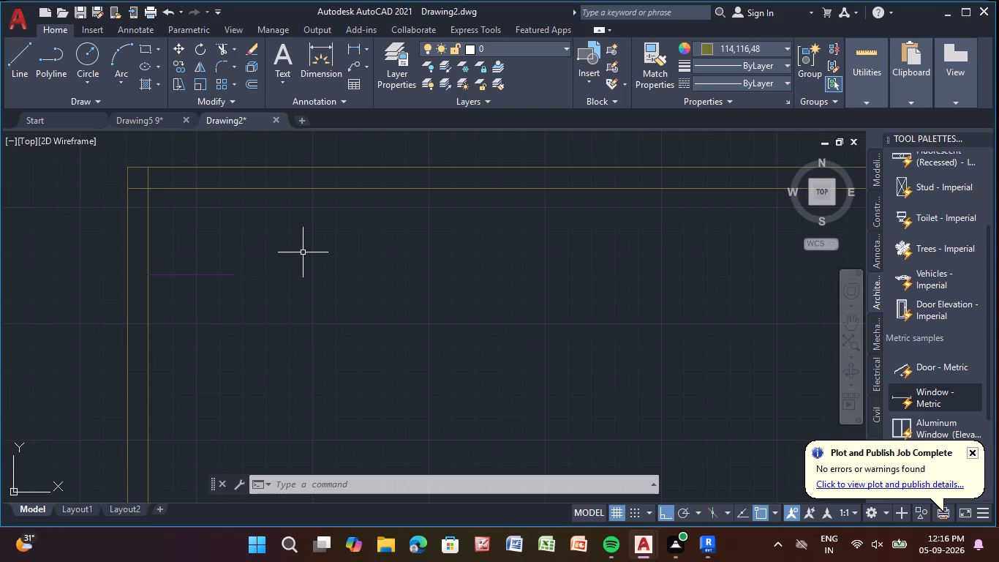
click(247, 83)
key(Return)
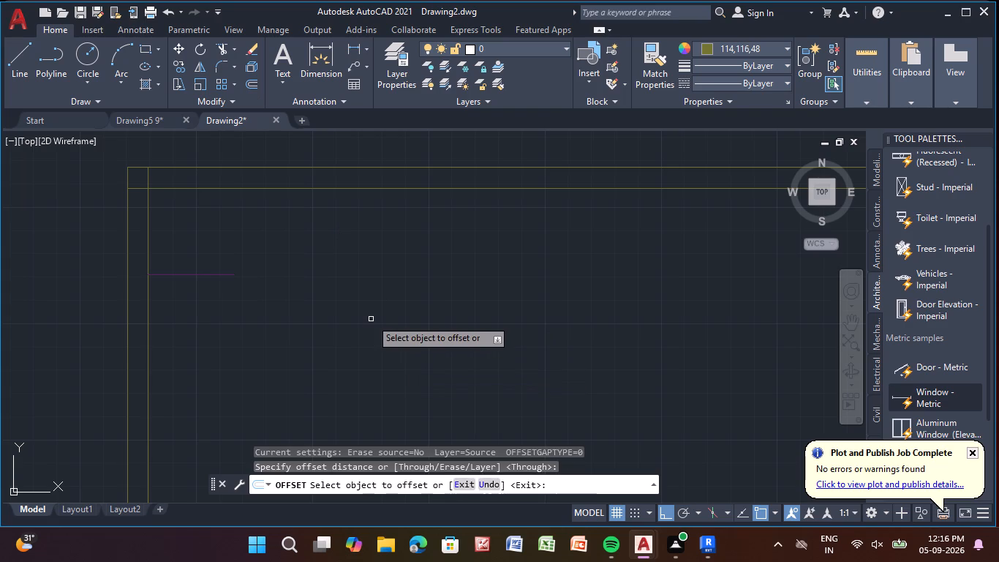
click(149, 323)
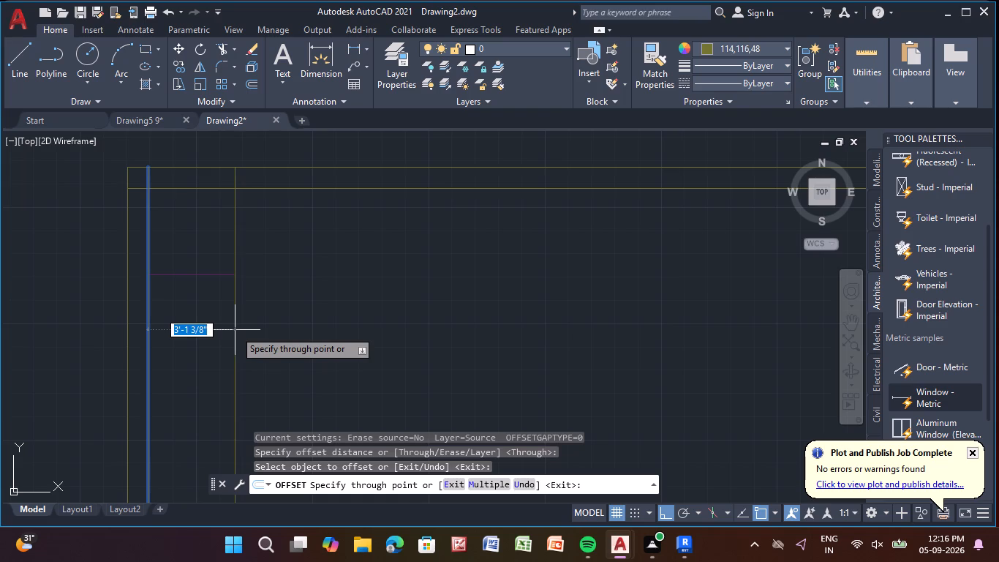
click(235, 330)
Offset the new vertical line beside the left wall 14'-0" further into the building.
click(235, 330)
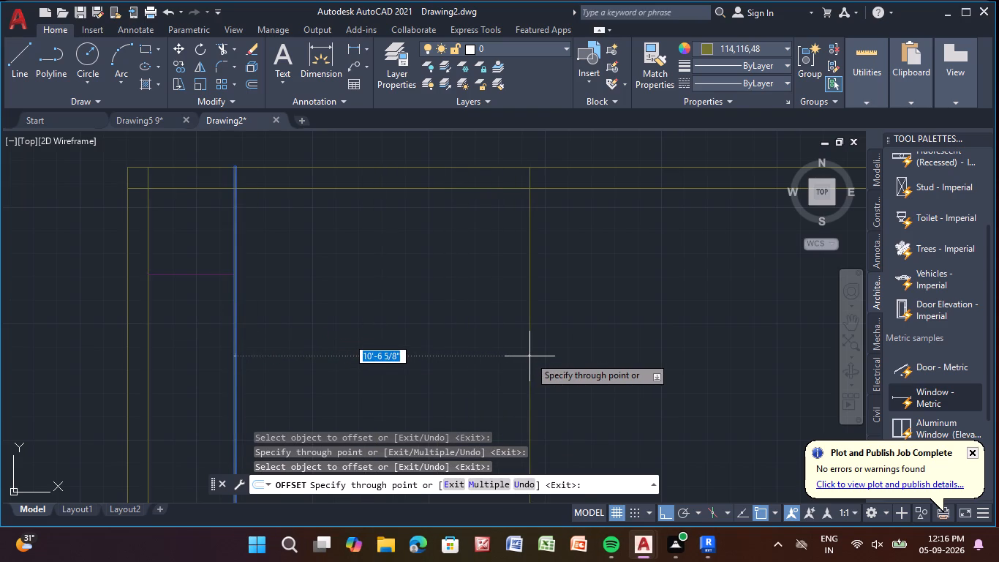
text(14)
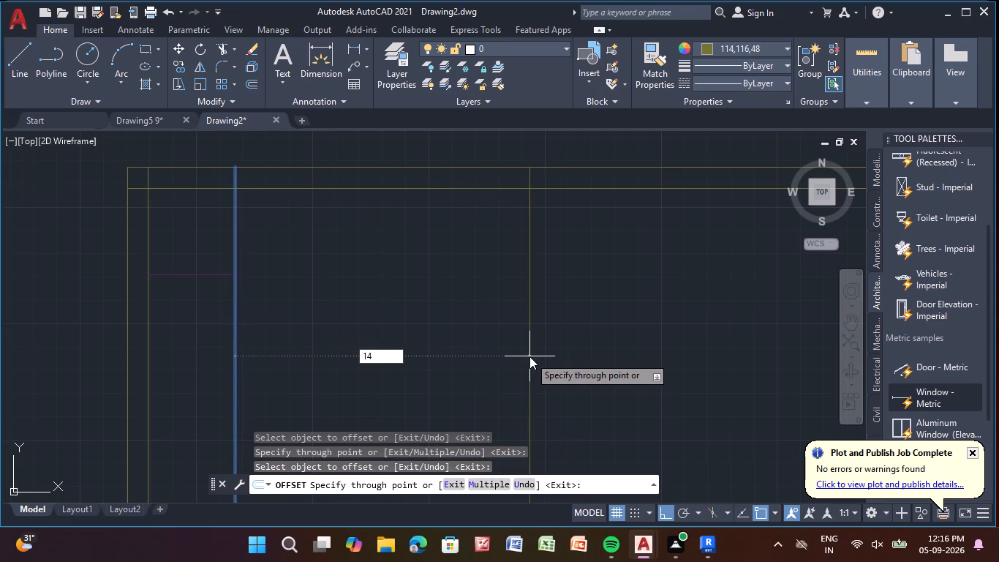
text('-0")
key(Return)
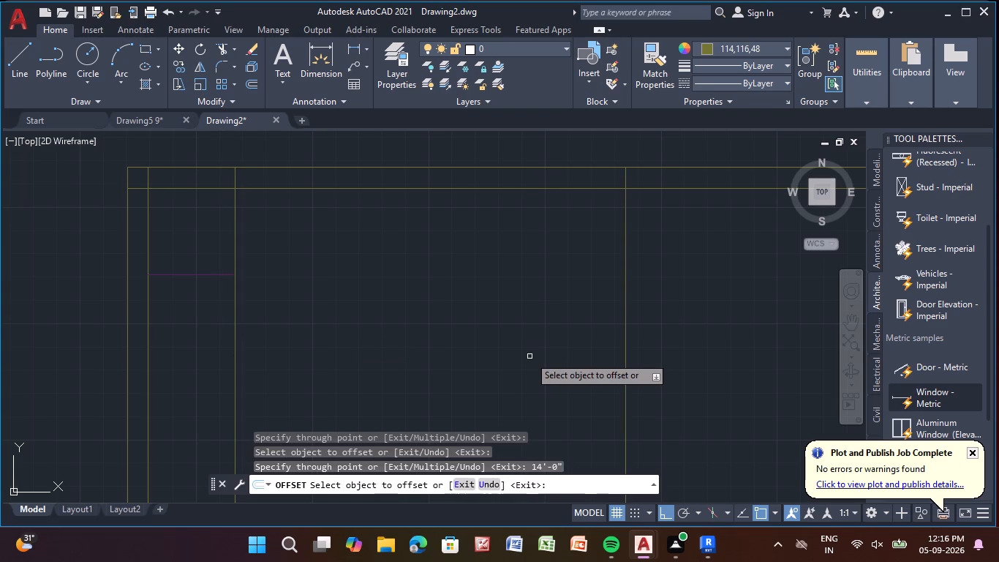
Offset the vertical line in the middle of the plan 14'-0" toward the right wall.
scroll(529, 356, down, 4)
middle_drag(533, 361, 457, 367)
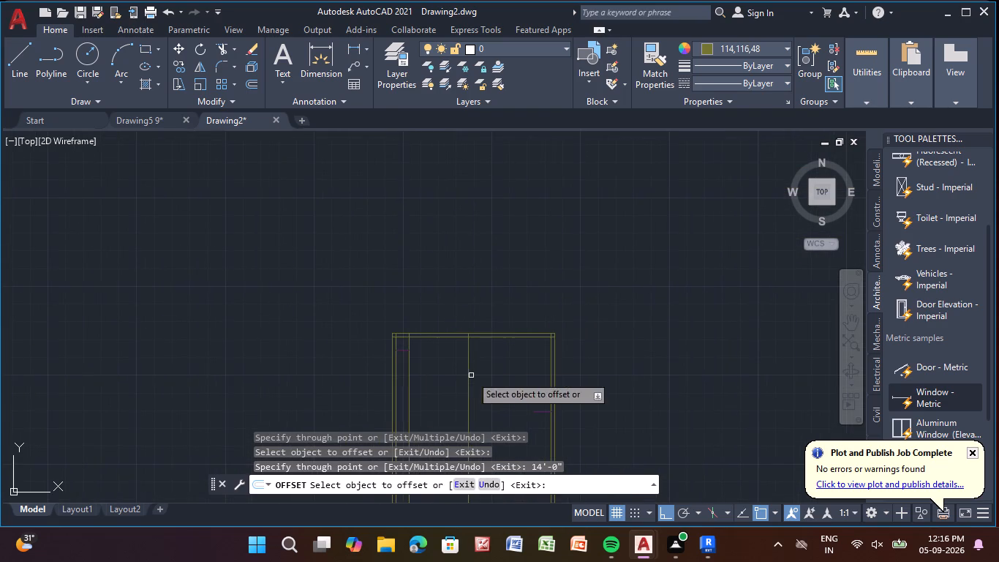
scroll(488, 381, up, 3)
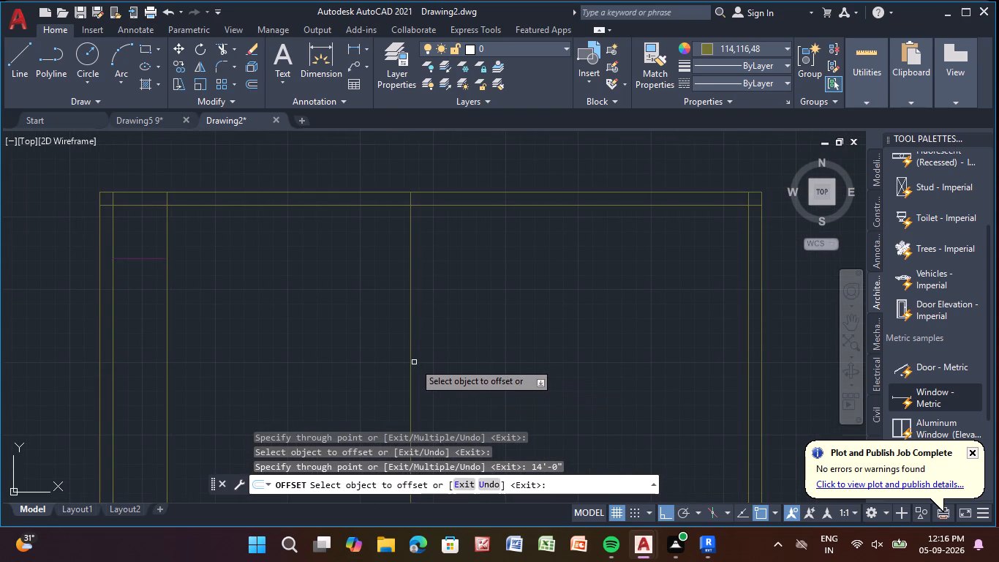
click(411, 367)
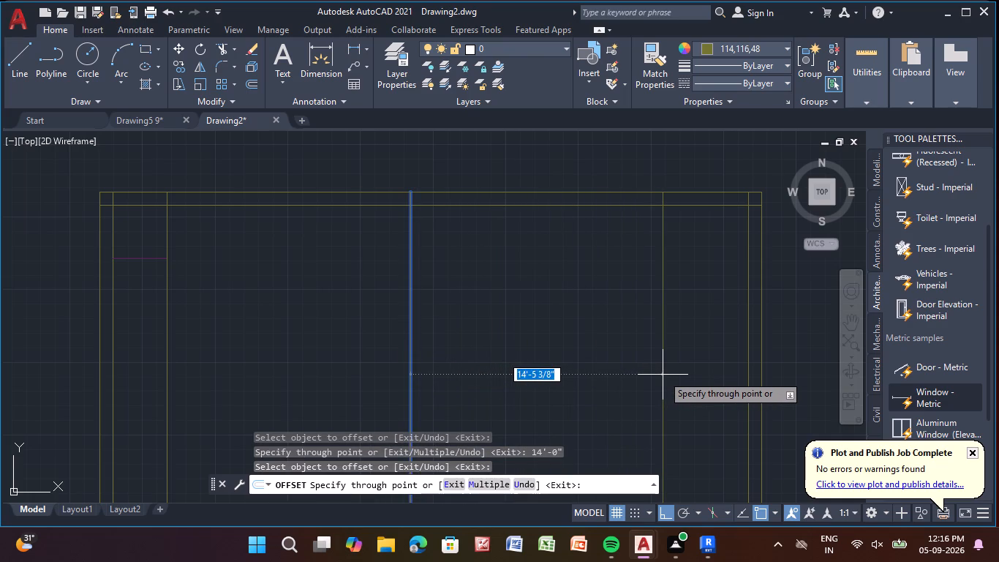
text(14'-0)
key(shift+quotedbl)
key(Return)
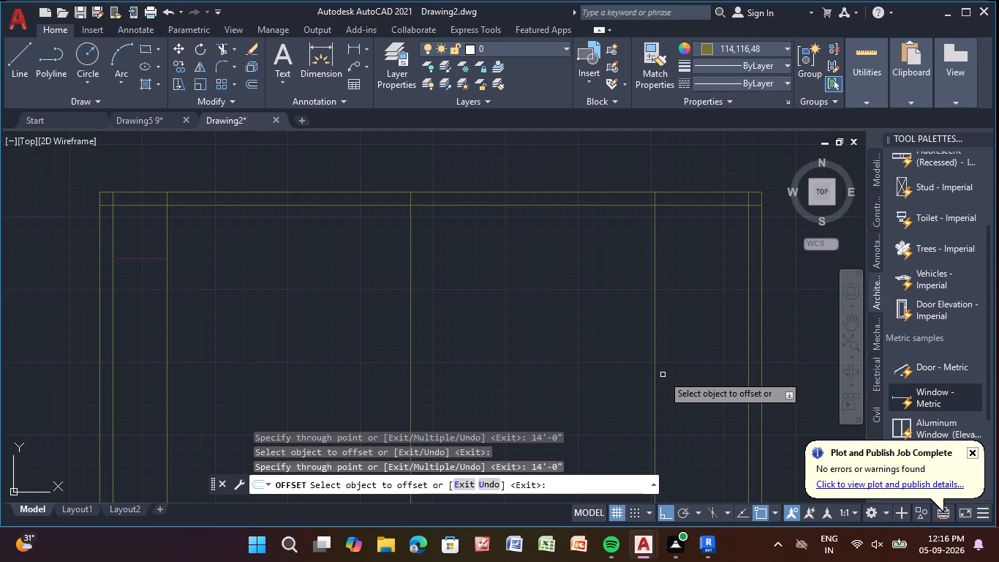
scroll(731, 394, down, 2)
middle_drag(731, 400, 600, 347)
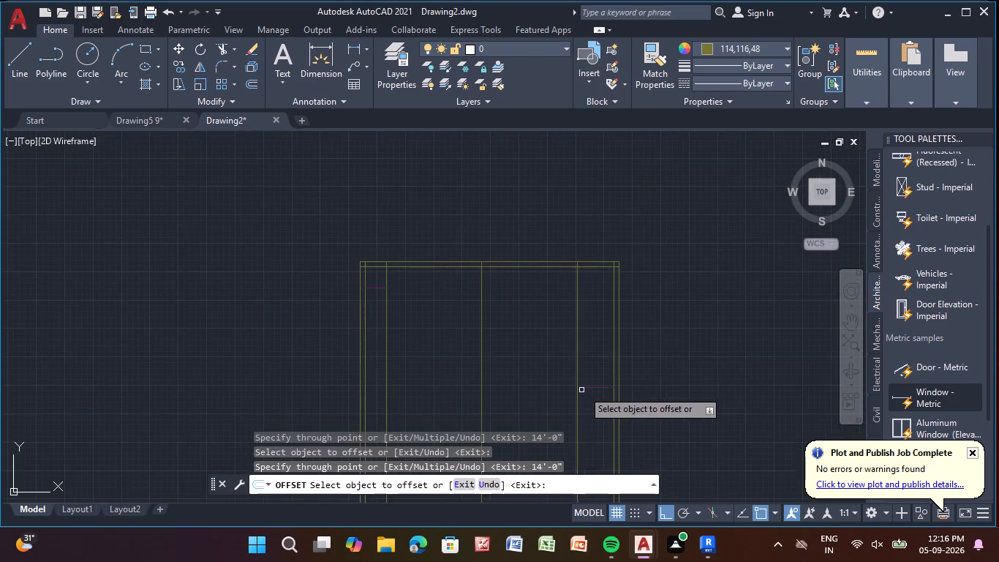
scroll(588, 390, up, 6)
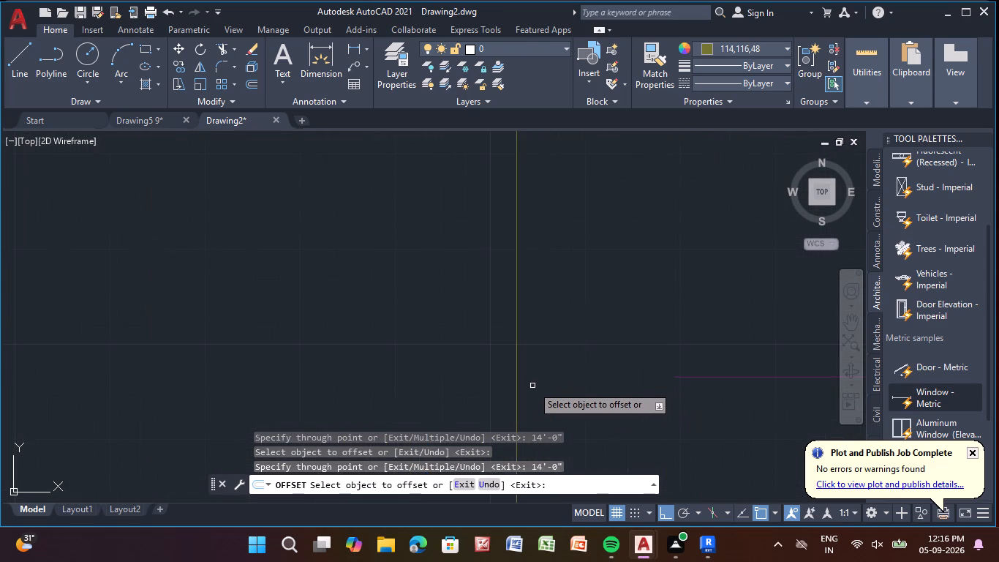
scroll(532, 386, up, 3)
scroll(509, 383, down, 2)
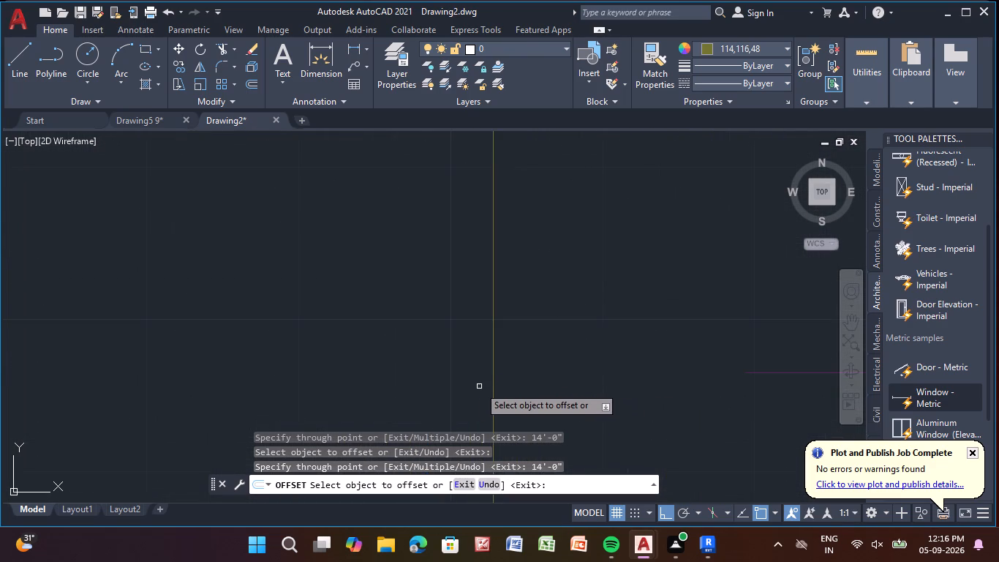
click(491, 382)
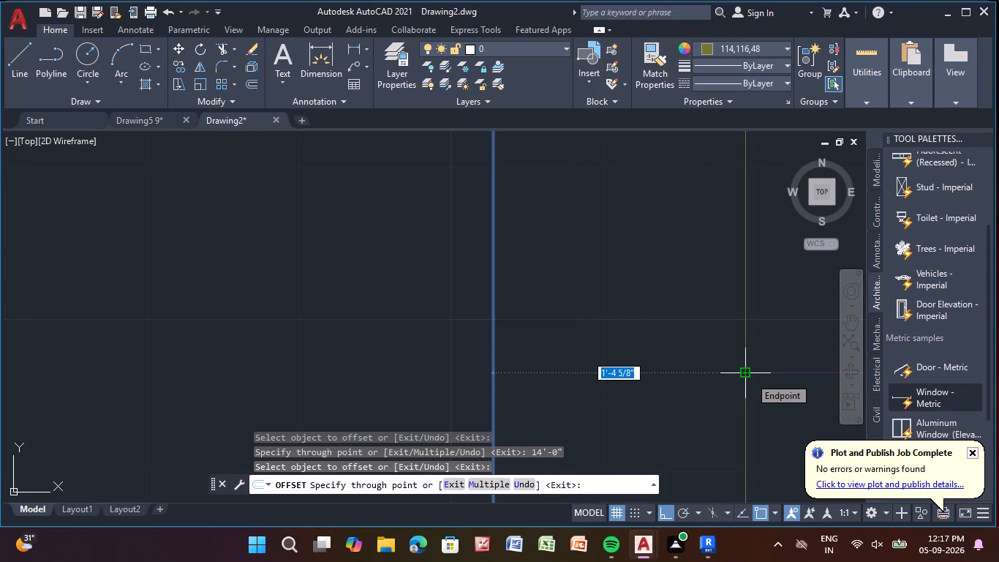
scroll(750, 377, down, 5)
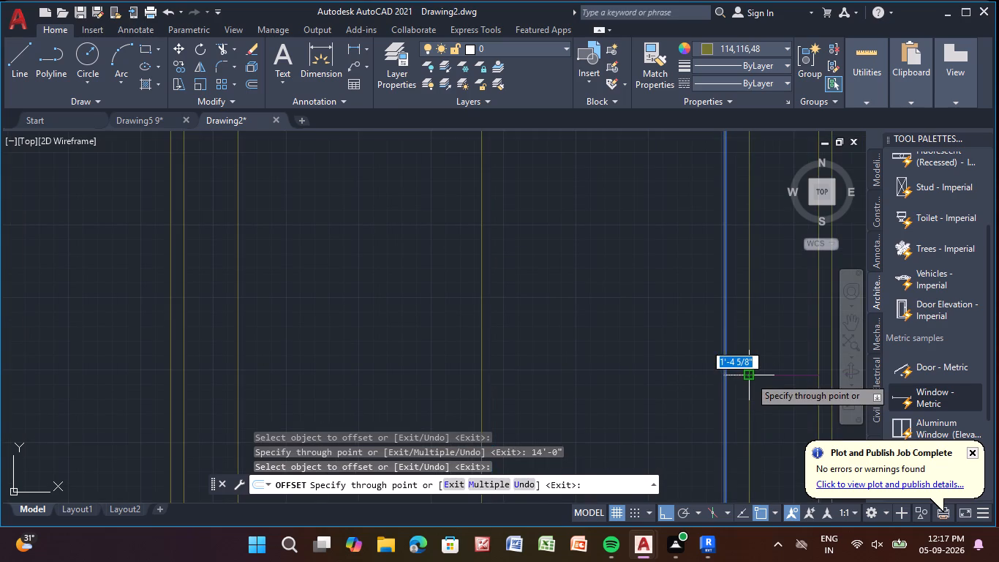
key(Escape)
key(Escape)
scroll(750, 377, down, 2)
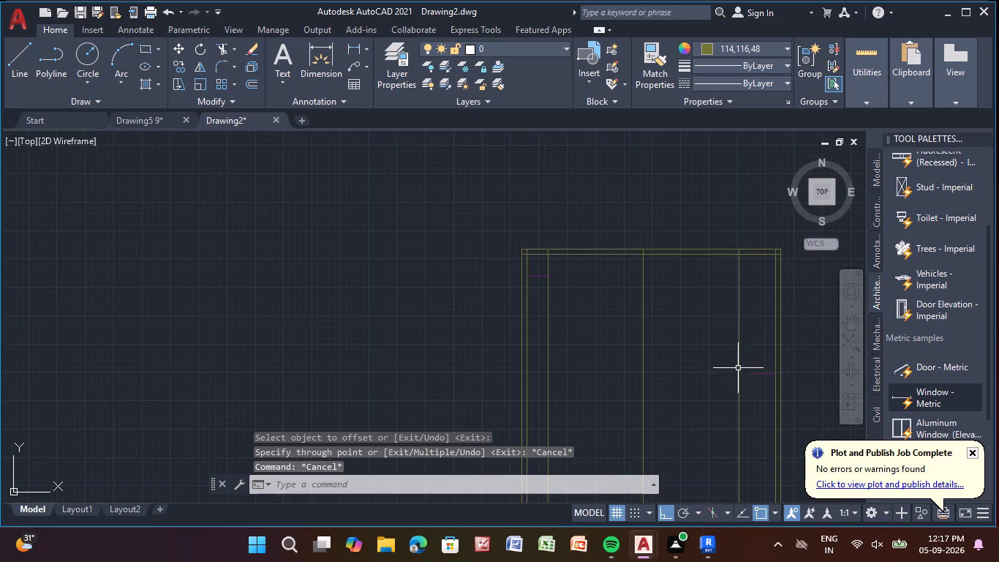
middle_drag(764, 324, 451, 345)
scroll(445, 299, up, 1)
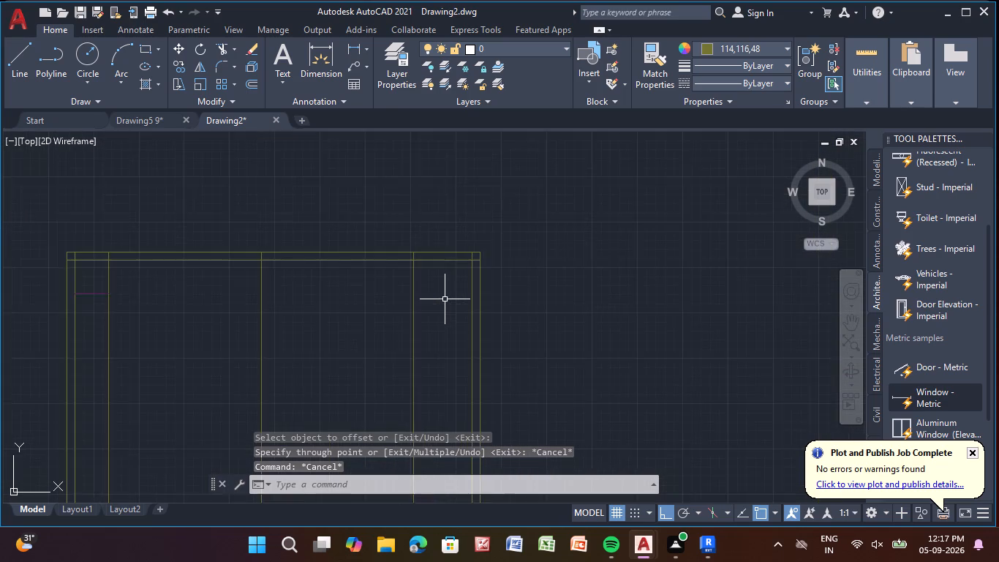
Delete the vertical division line that lies between the middle of the plan and the right wall.
scroll(445, 299, up, 1)
click(395, 344)
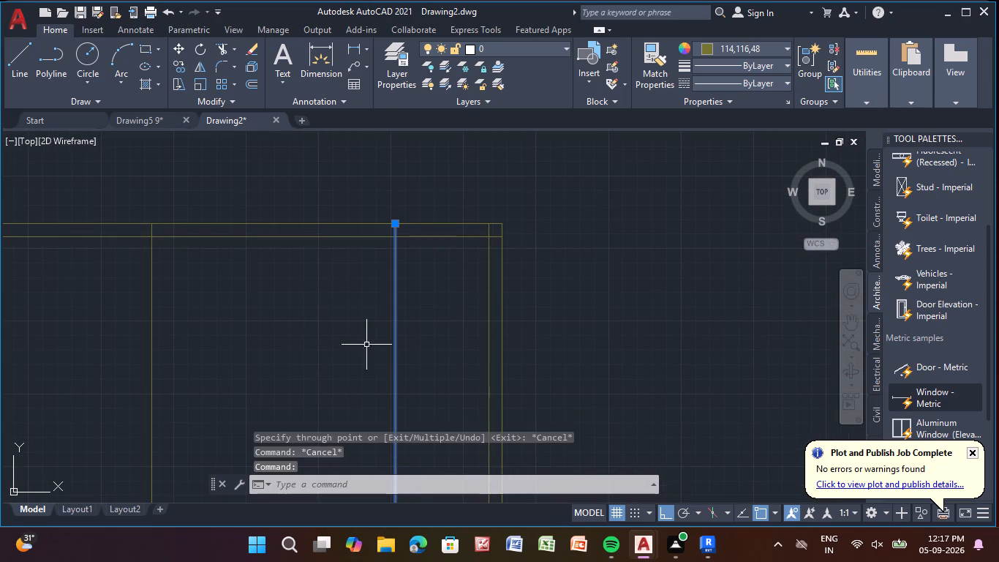
key(Delete)
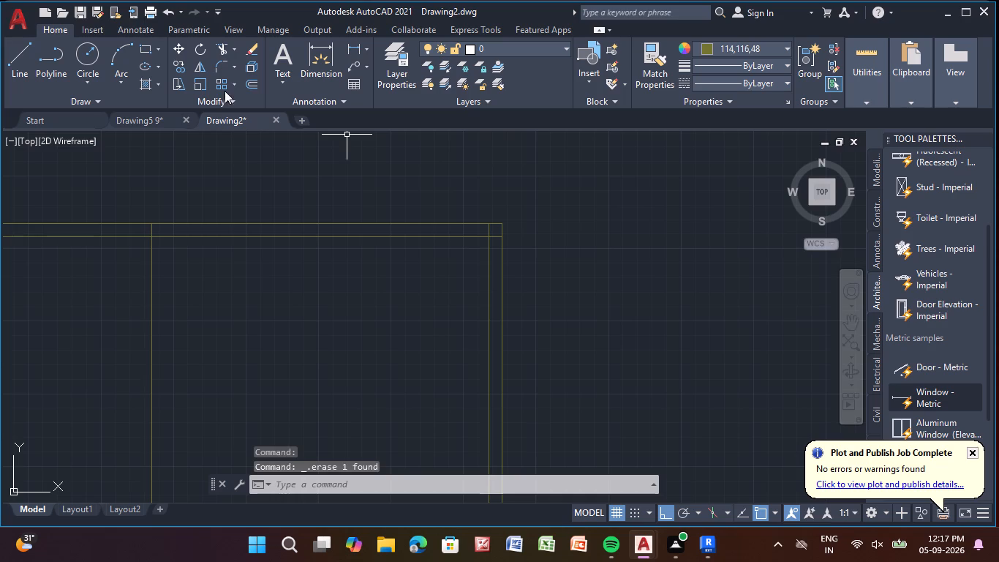
Offset the vertical line in the middle of the plan 14'-0" toward the right wall.
click(248, 84)
key(Return)
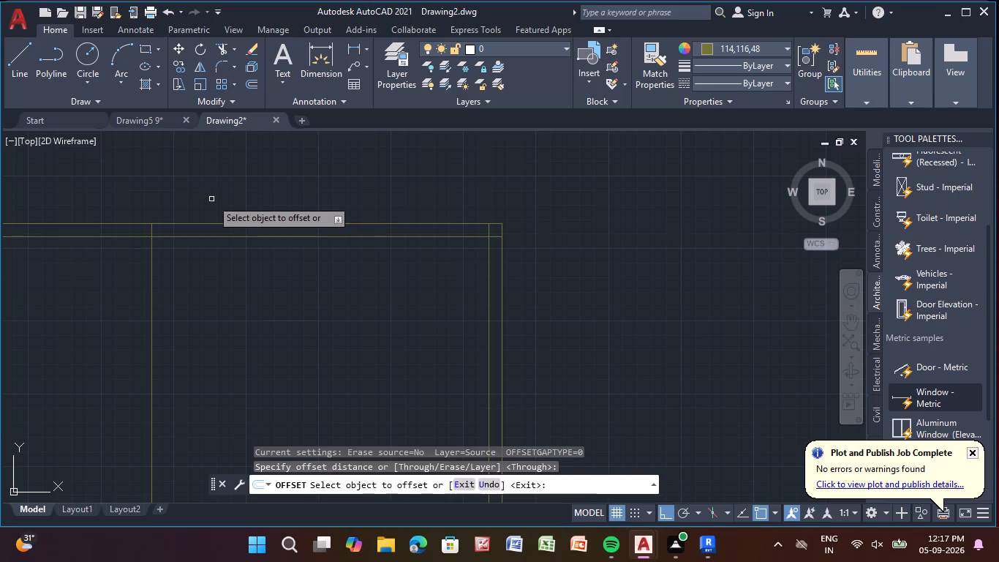
click(152, 346)
text(14'-0")
key(Return)
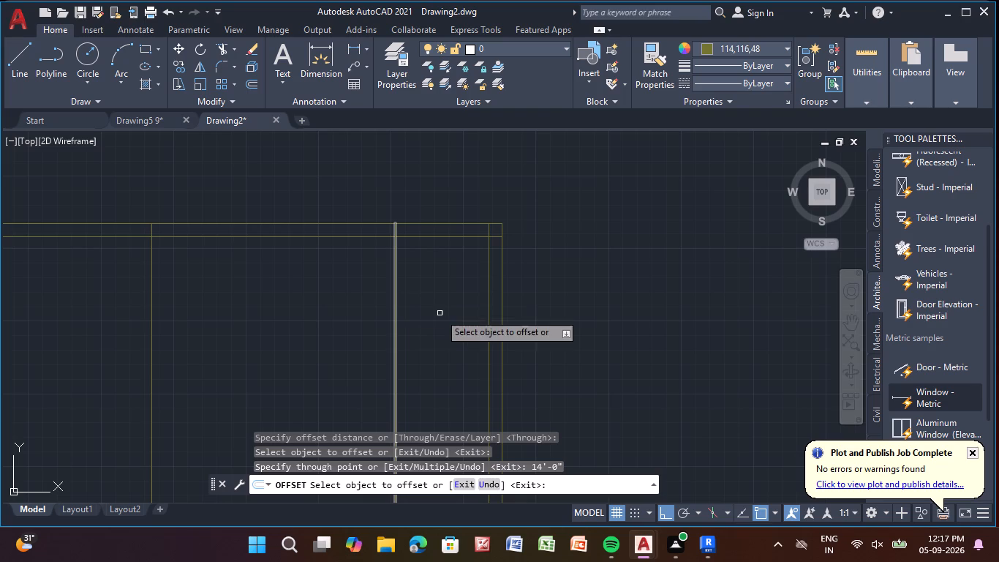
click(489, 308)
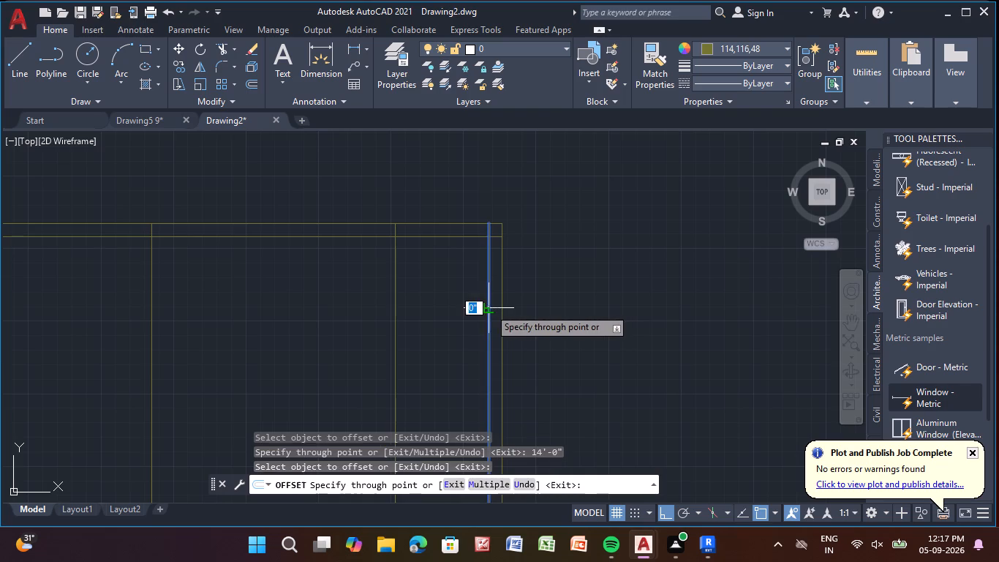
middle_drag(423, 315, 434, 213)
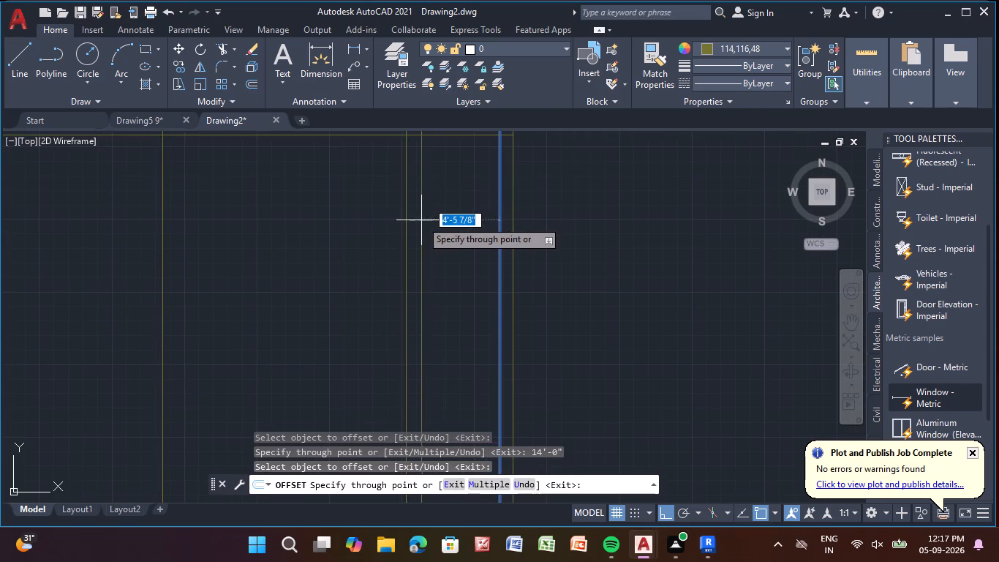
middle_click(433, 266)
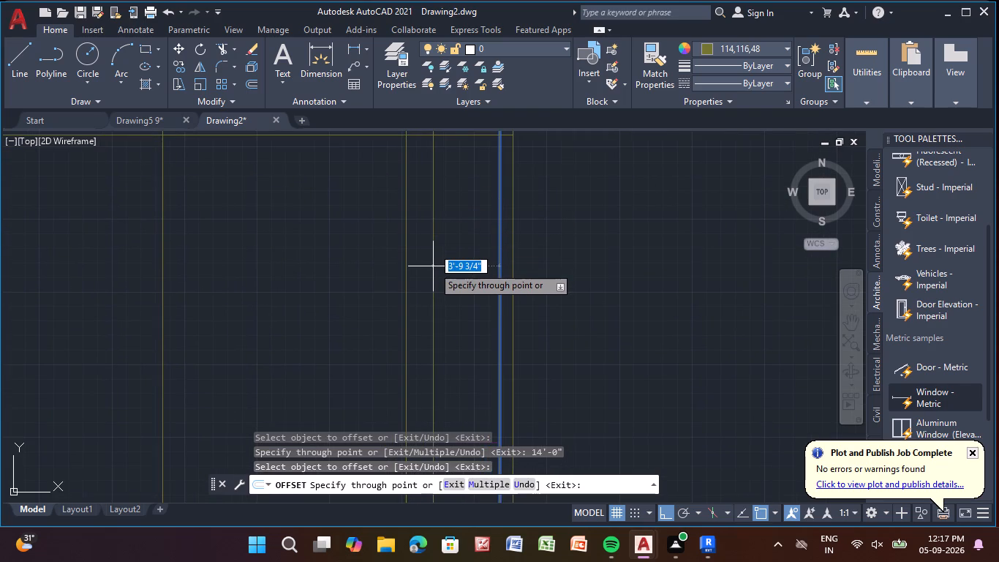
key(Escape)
Offset the division line nearest the right wall a further 4'-0" toward that wall.
key(Return)
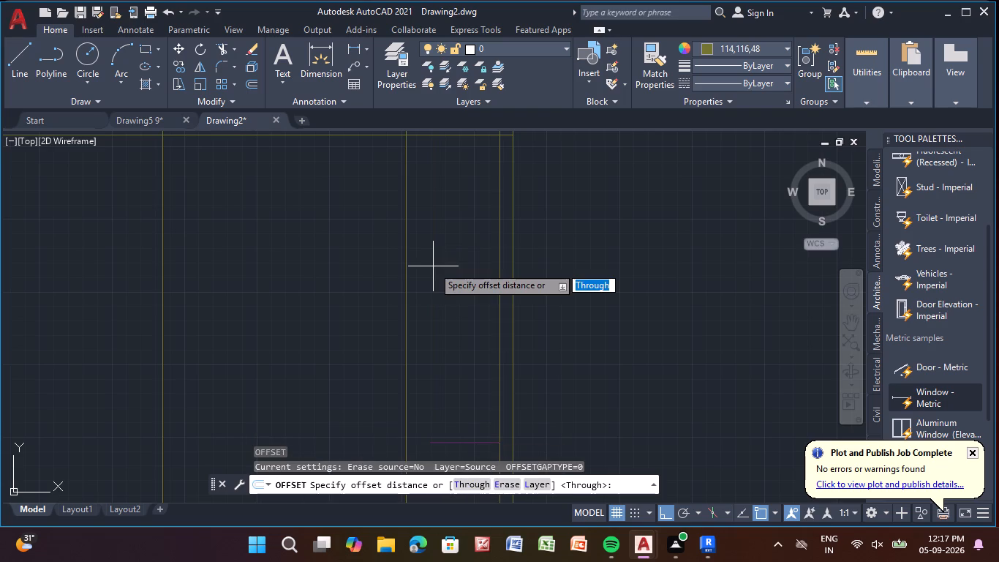
key(Return)
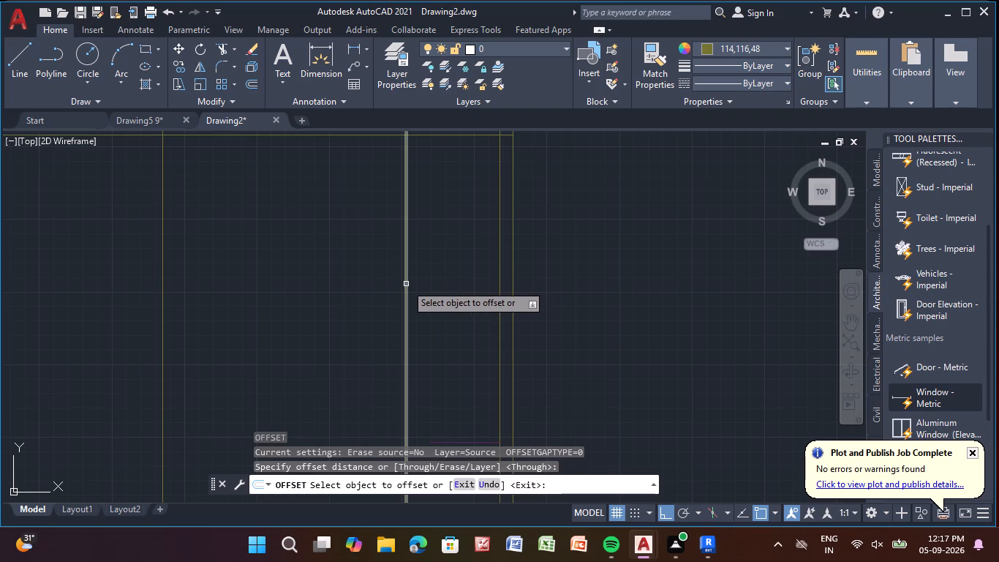
click(406, 284)
key(4)
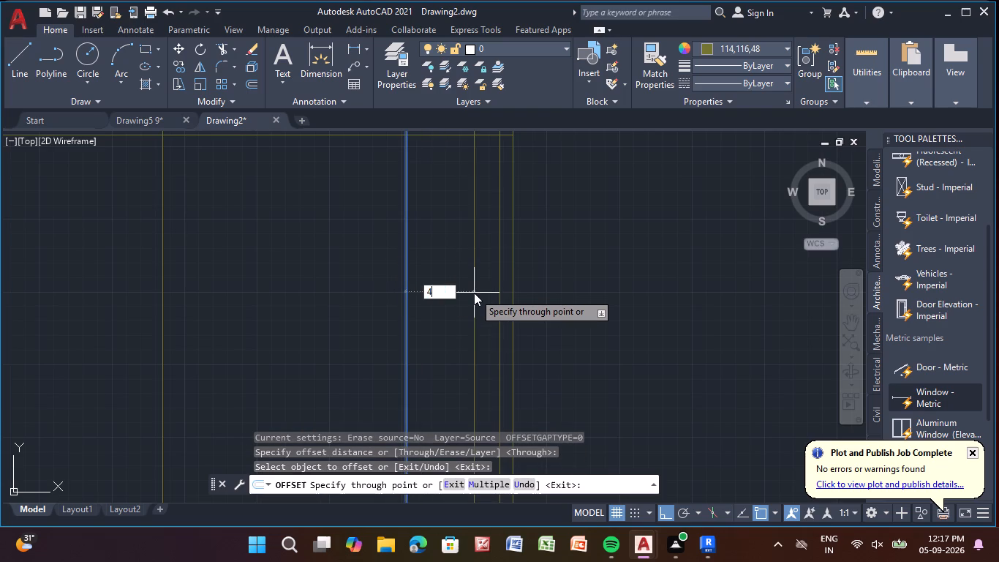
text('-0")
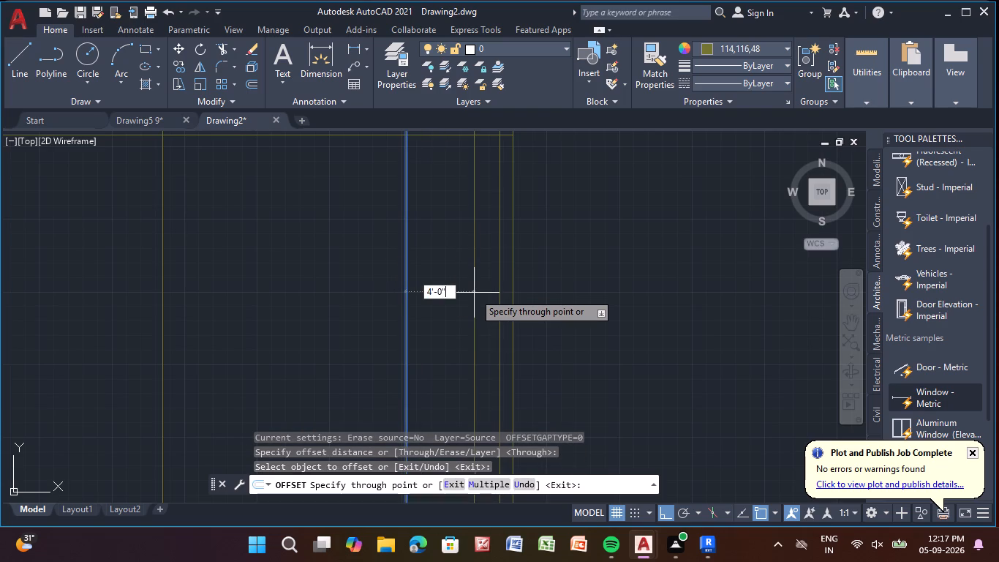
key(Return)
scroll(474, 293, down, 2)
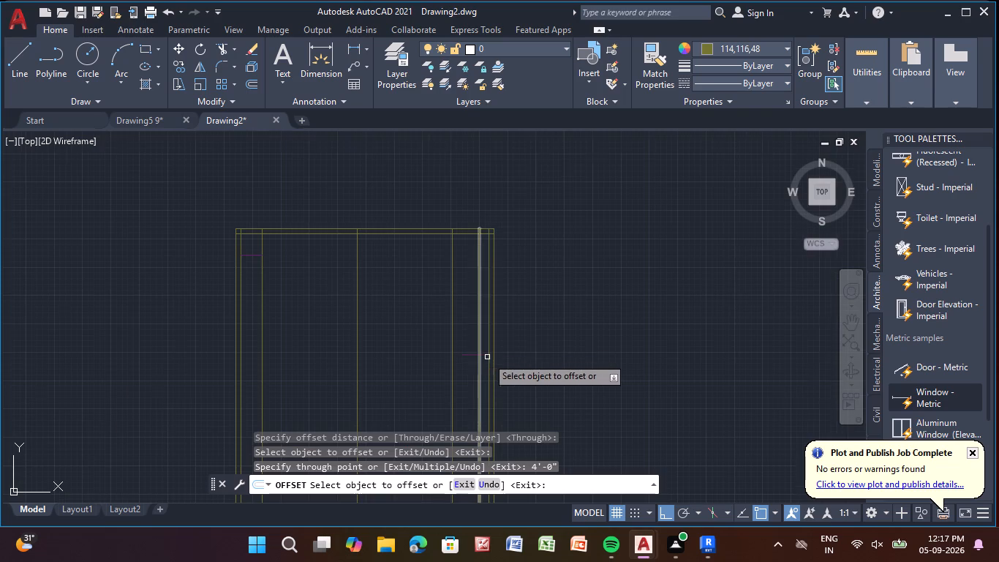
scroll(487, 357, up, 6)
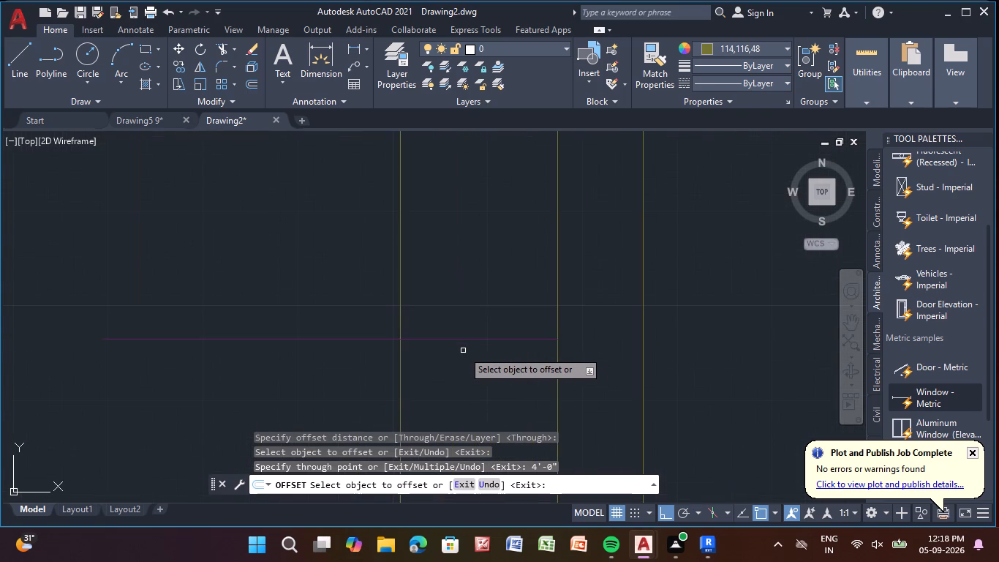
scroll(463, 351, down, 5)
scroll(463, 351, up, 1)
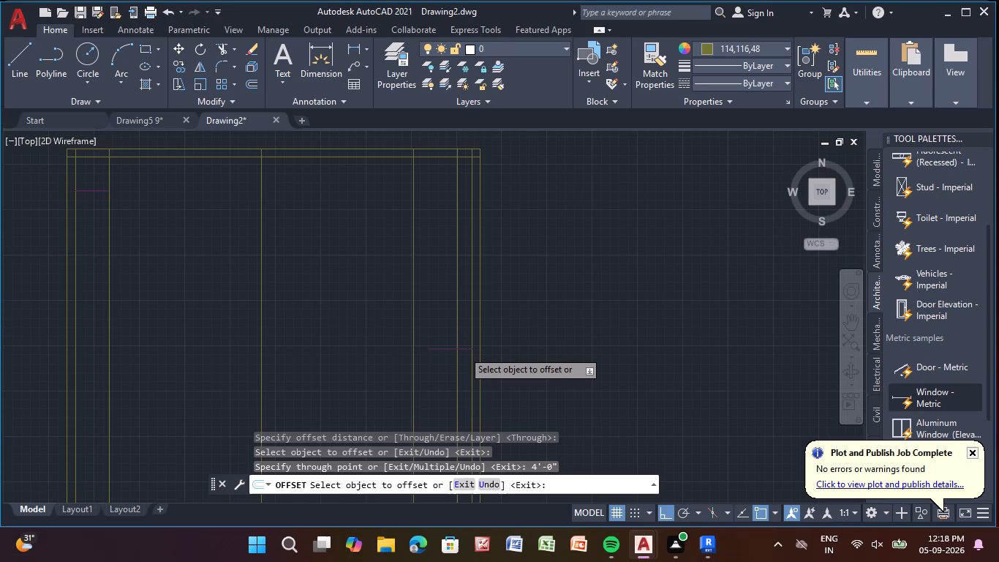
scroll(463, 351, up, 2)
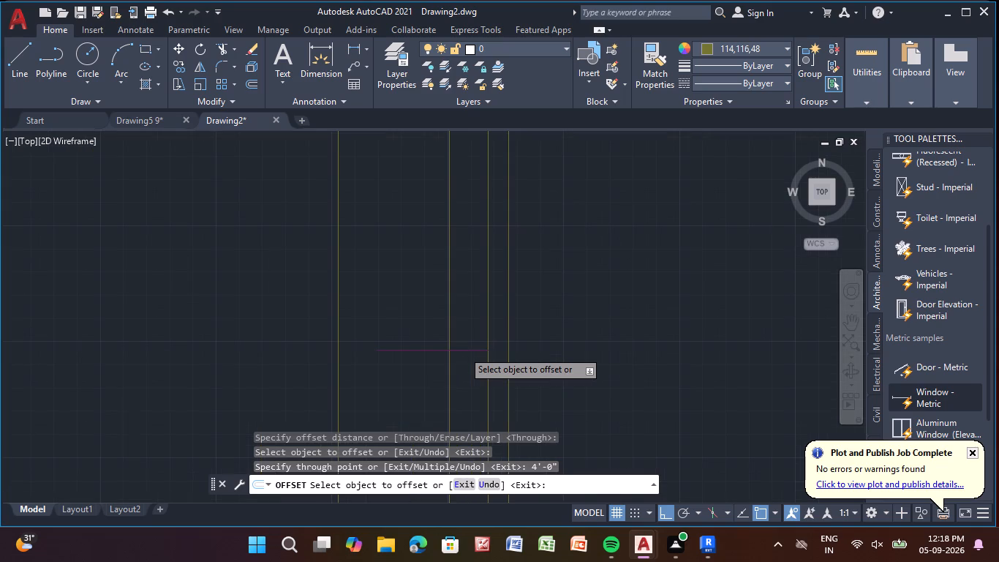
scroll(463, 351, up, 3)
key(Escape)
key(Escape)
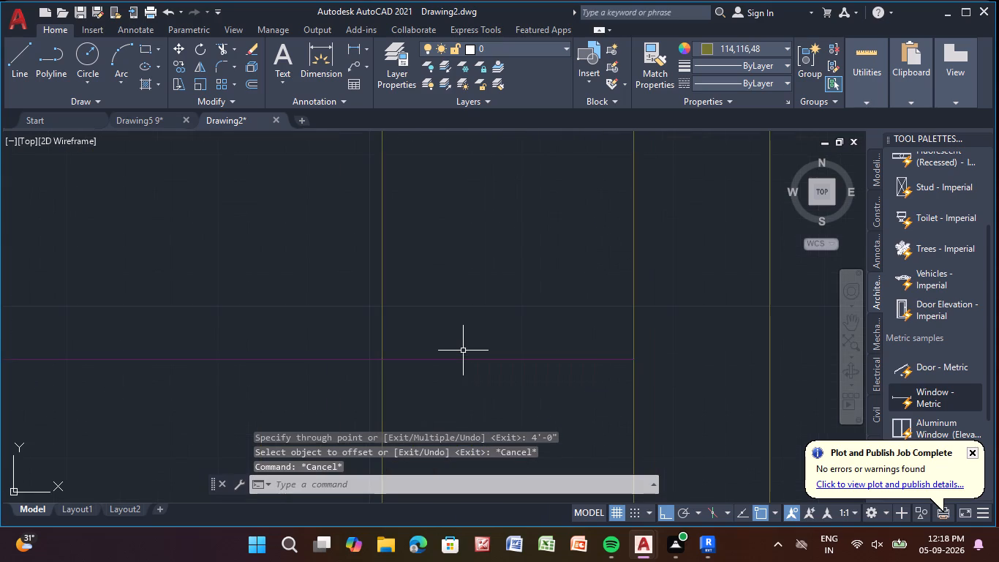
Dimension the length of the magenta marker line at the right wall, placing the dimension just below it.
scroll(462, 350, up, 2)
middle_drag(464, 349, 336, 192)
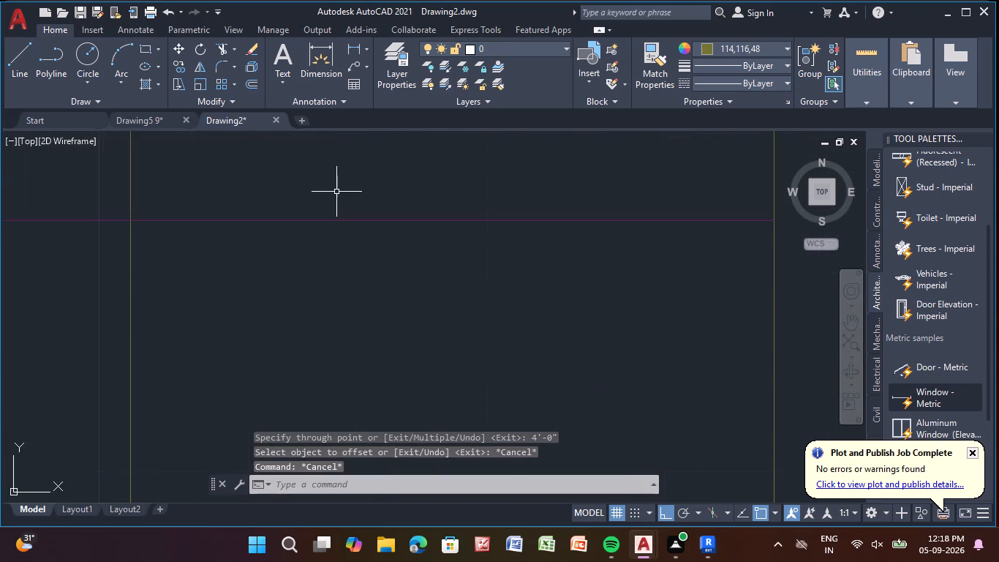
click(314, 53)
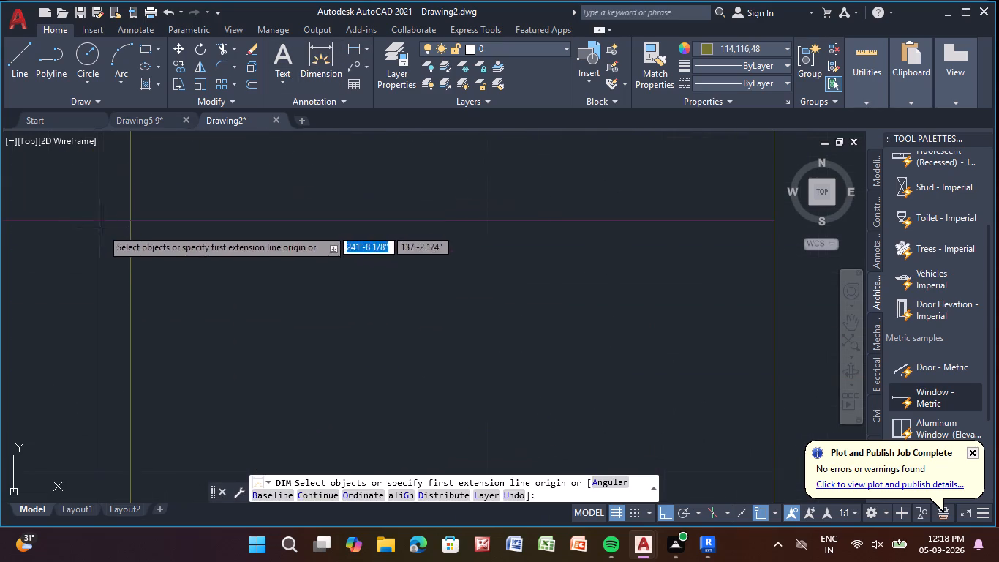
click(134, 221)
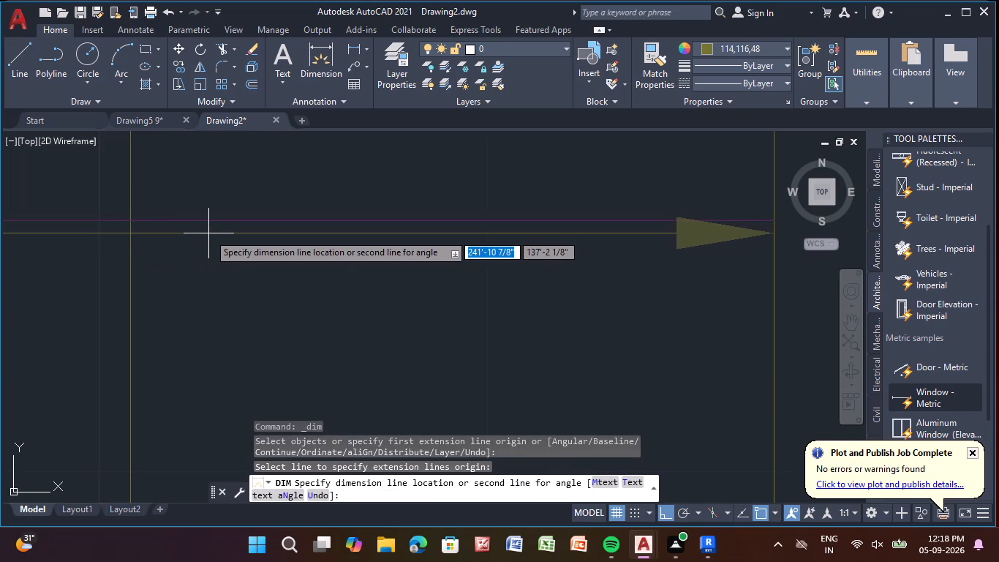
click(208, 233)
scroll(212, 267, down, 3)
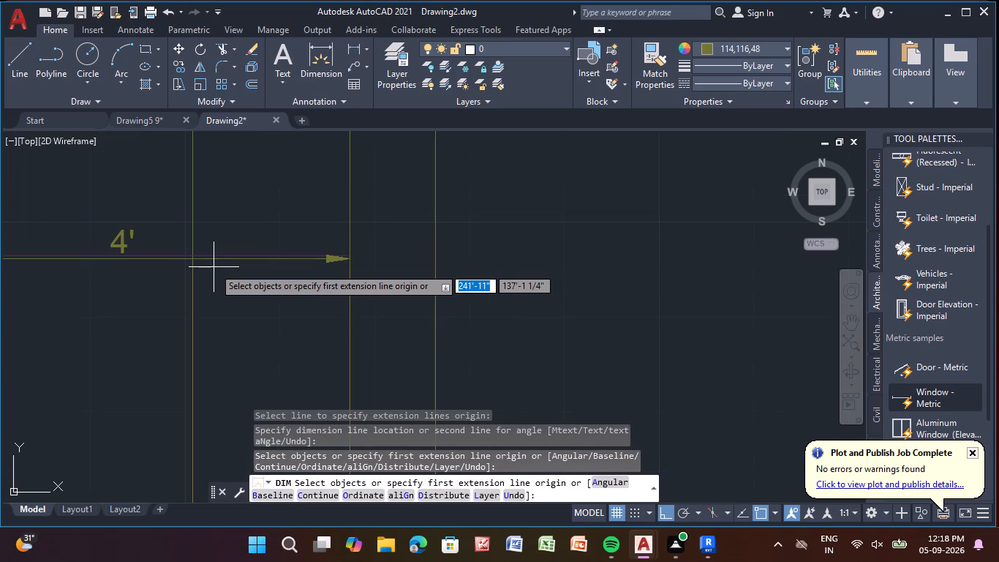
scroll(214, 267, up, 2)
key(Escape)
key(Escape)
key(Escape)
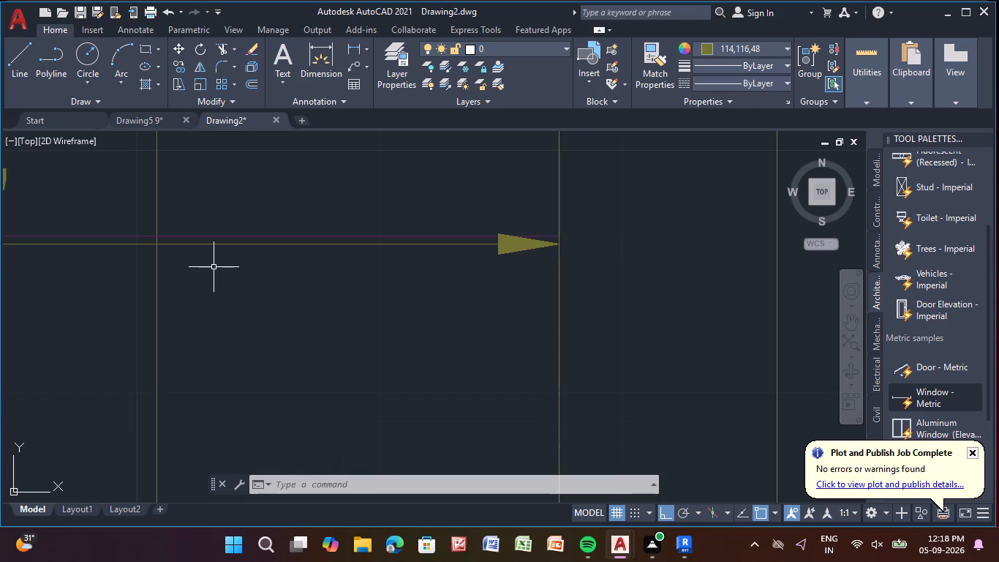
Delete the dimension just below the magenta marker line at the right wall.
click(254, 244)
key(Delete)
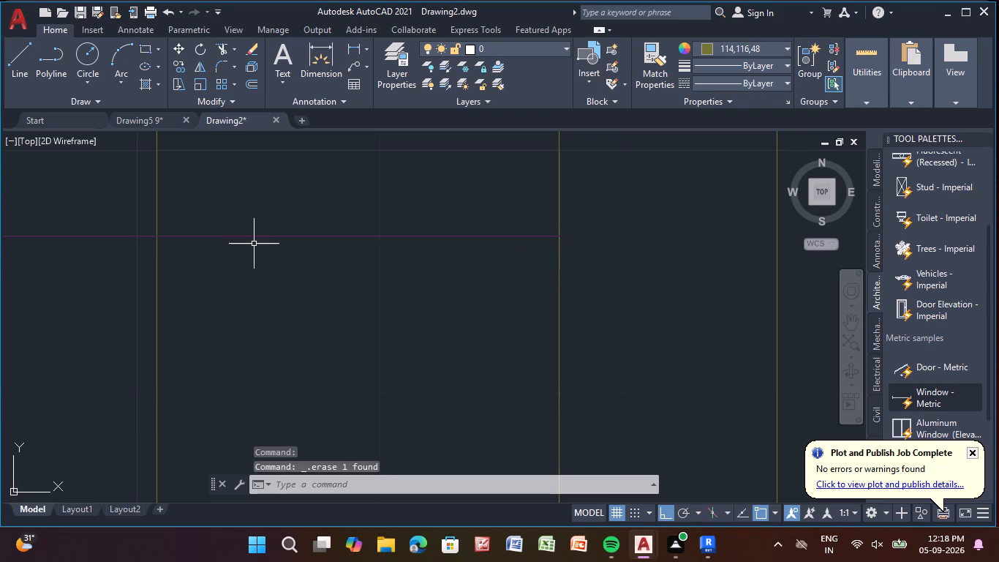
Examine the vertical division lines and the two magenta marker lines across the upper part of the plan.
scroll(240, 167, down, 4)
middle_drag(247, 180, 430, 244)
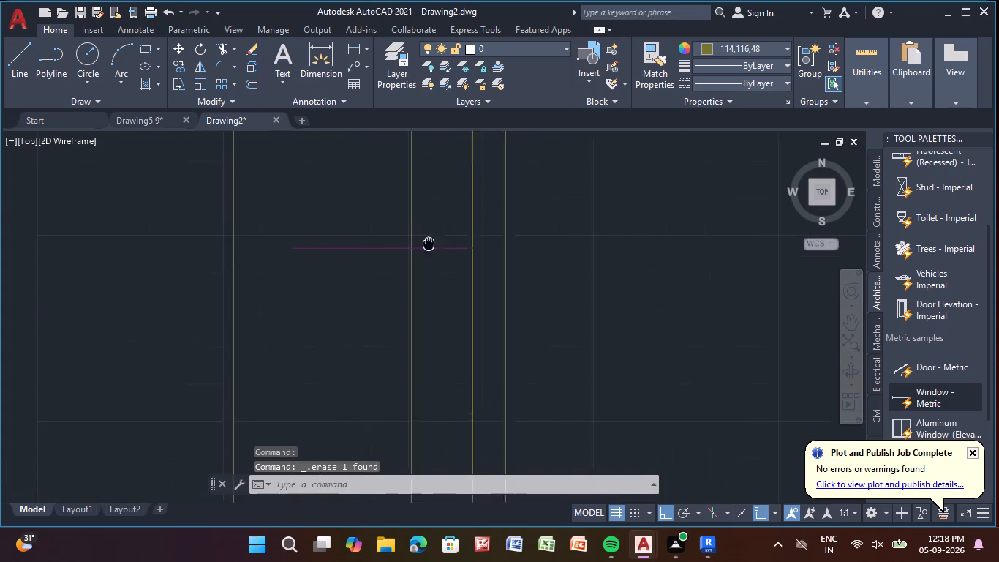
middle_drag(430, 244, 434, 248)
scroll(434, 247, down, 2)
middle_drag(434, 246, 445, 357)
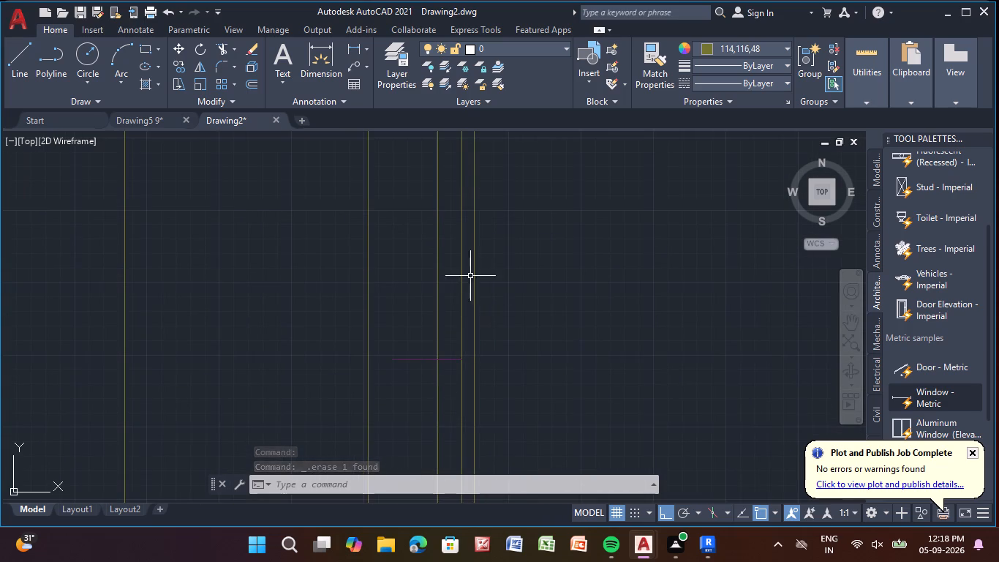
middle_drag(455, 247, 471, 383)
scroll(306, 231, down, 2)
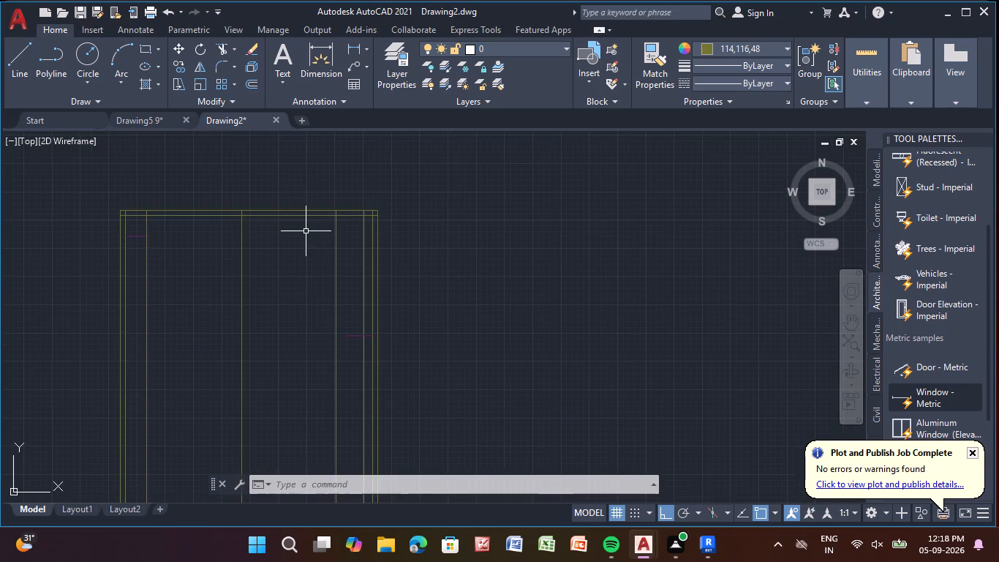
middle_drag(306, 231, 558, 239)
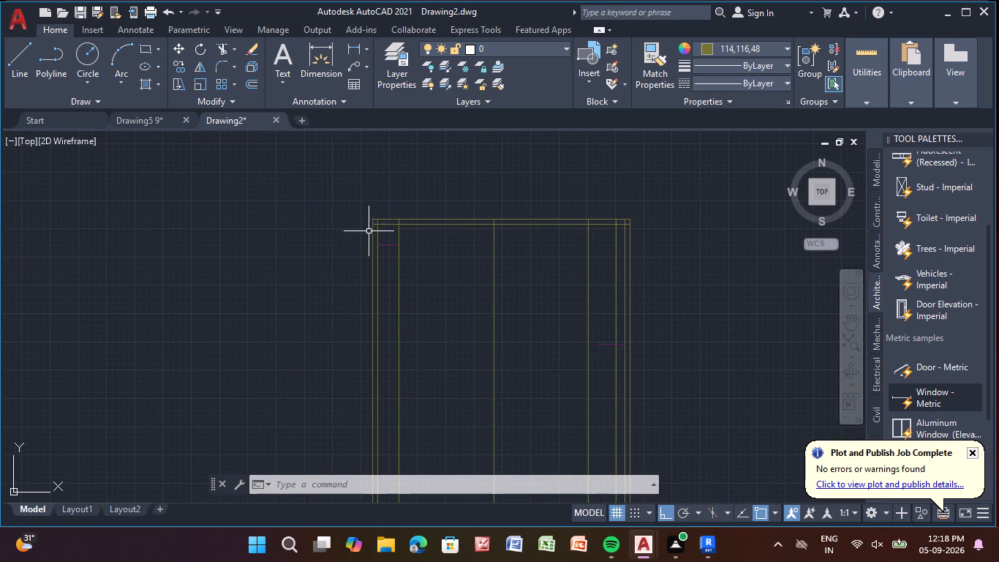
scroll(407, 244, up, 4)
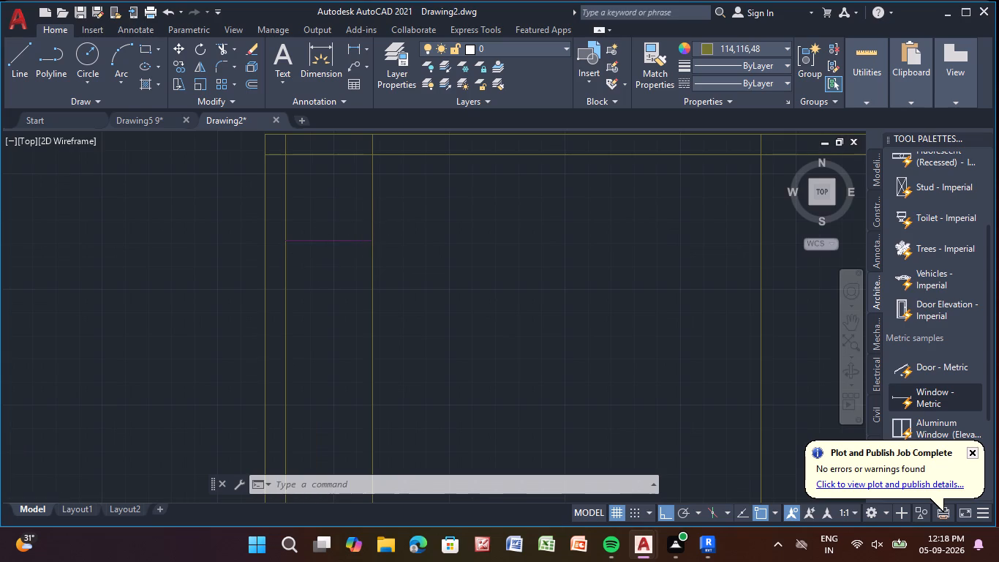
scroll(381, 225, up, 2)
scroll(381, 225, down, 5)
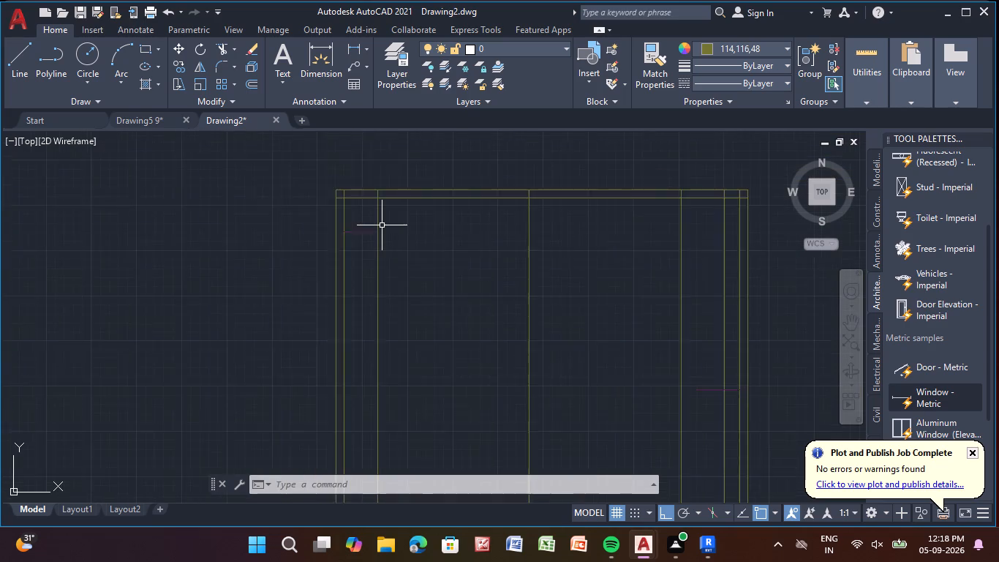
scroll(382, 225, down, 1)
middle_drag(382, 225, 187, 297)
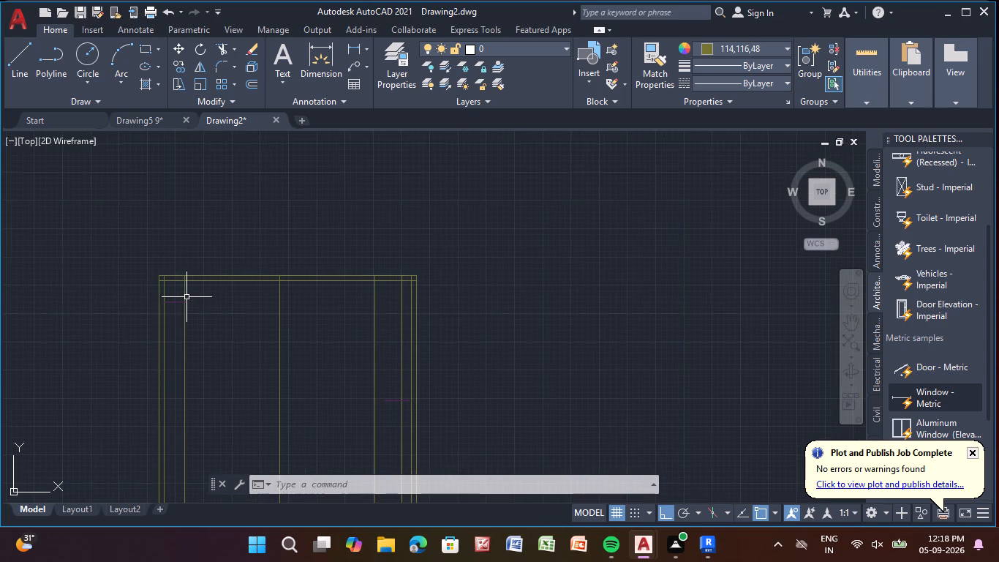
scroll(434, 301, up, 4)
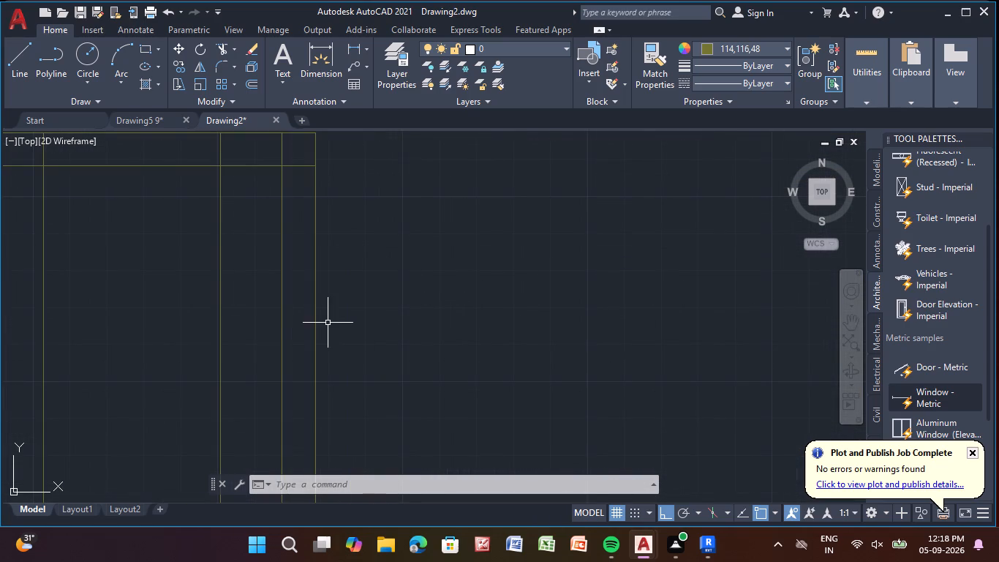
scroll(293, 314, down, 2)
middle_drag(291, 312, 377, 258)
scroll(377, 258, up, 2)
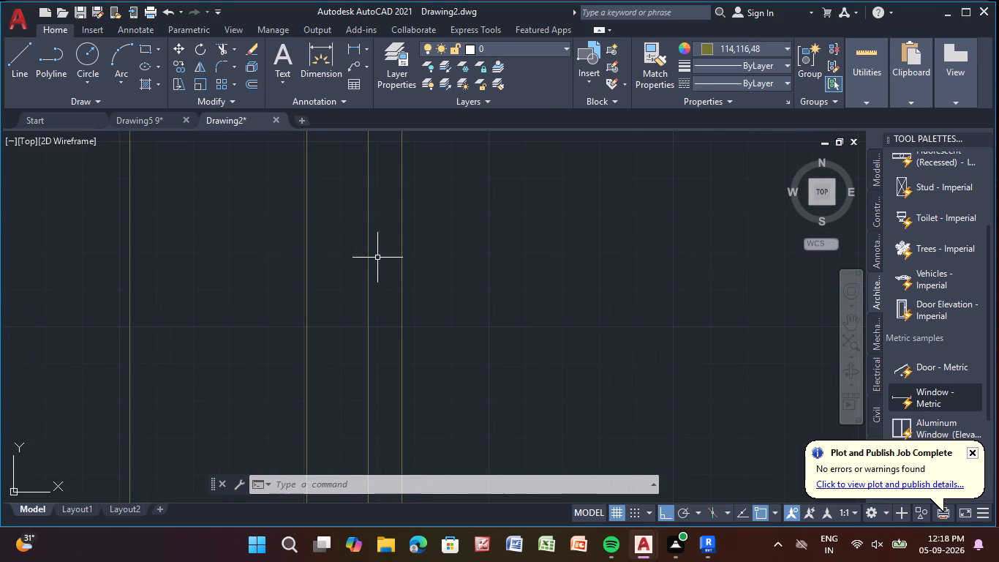
scroll(377, 258, up, 8)
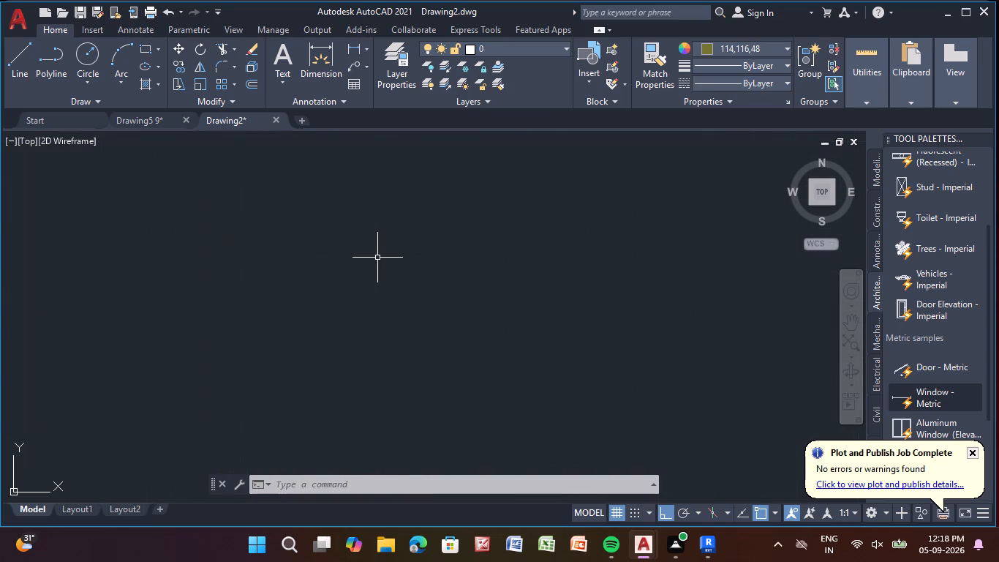
scroll(377, 258, up, 6)
scroll(377, 258, down, 7)
scroll(377, 258, up, 1)
scroll(377, 258, down, 11)
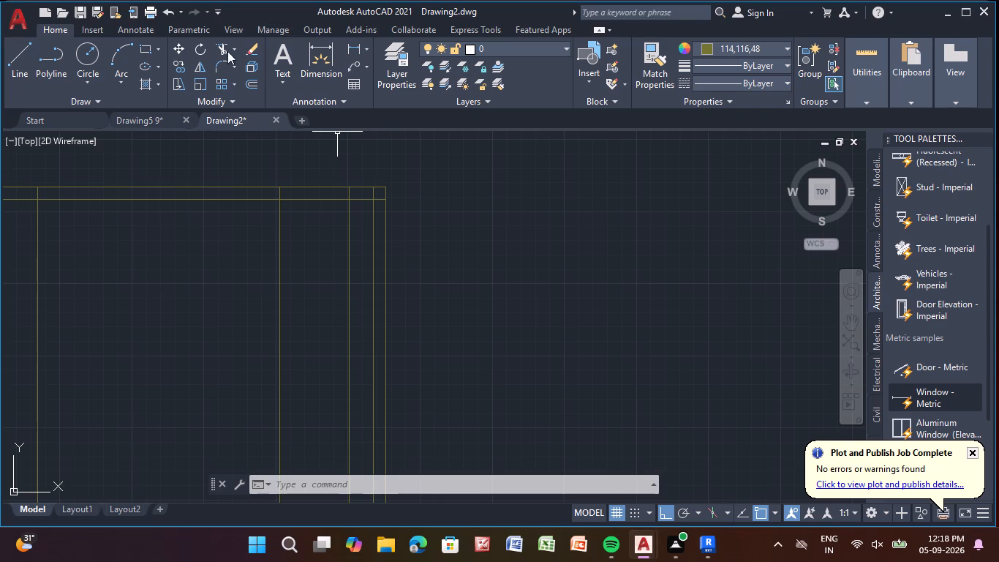
Offset the inner line of the top wall 7'-0" down into the plan.
click(244, 86)
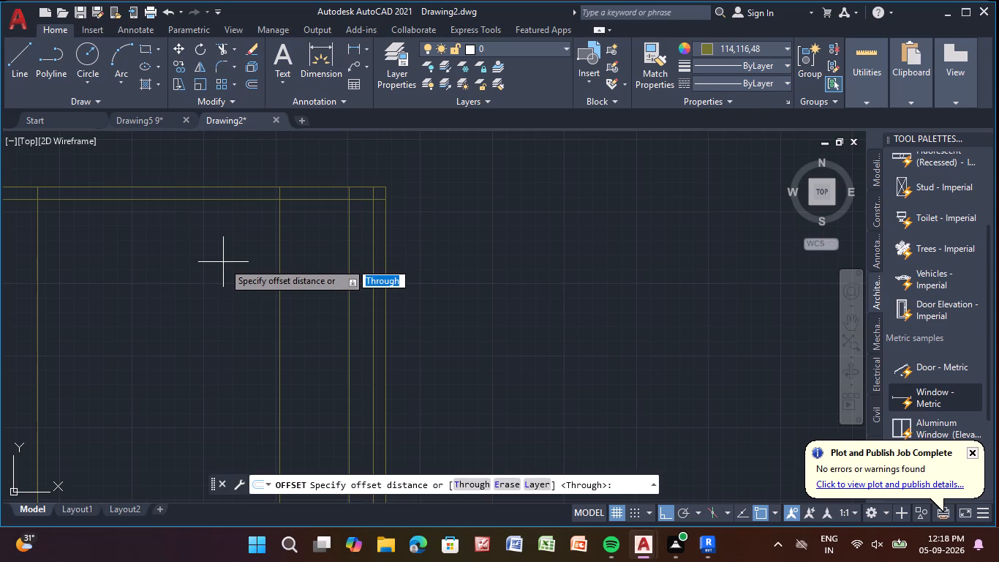
key(Return)
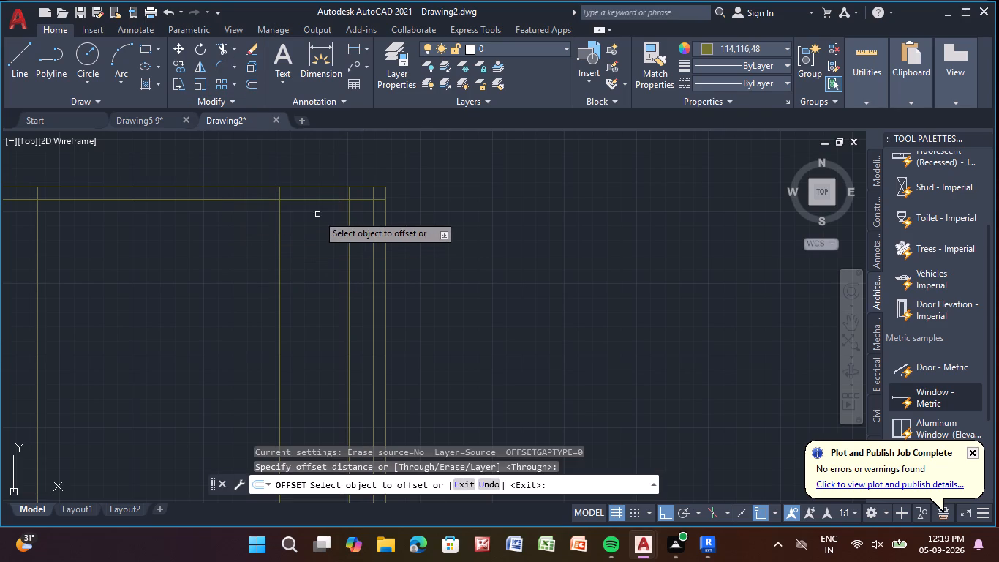
click(319, 199)
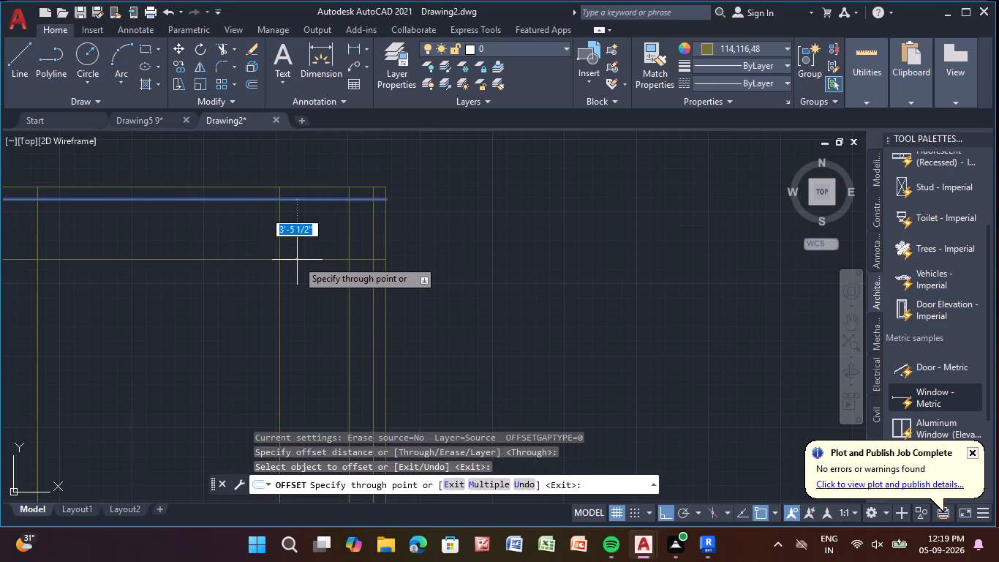
text(7'-0")
key(Return)
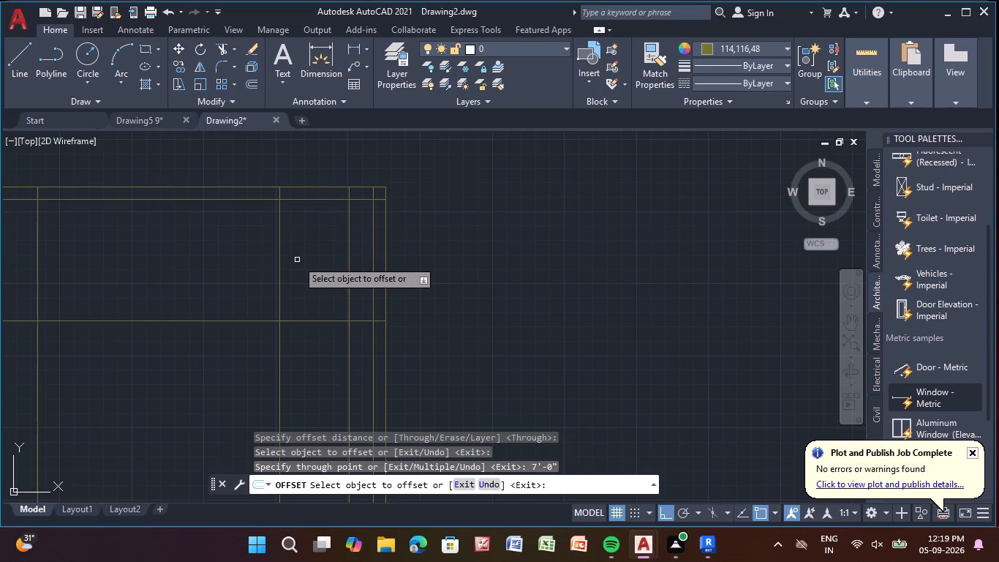
Offset the new horizontal division line a further 5" downward to give the partition its thickness.
middle_click(296, 290)
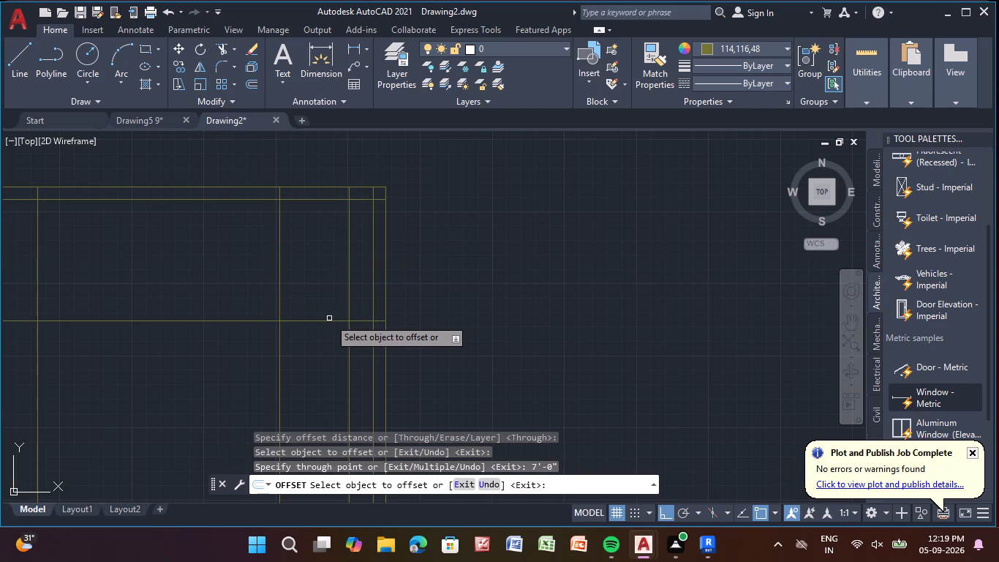
click(328, 321)
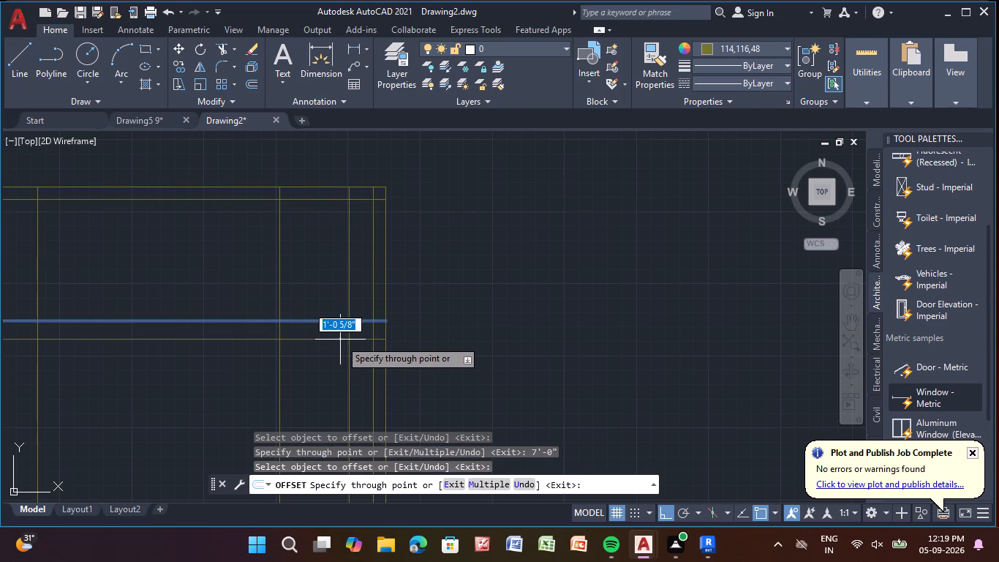
key(7)
key(BackSpace)
key(BackSpace)
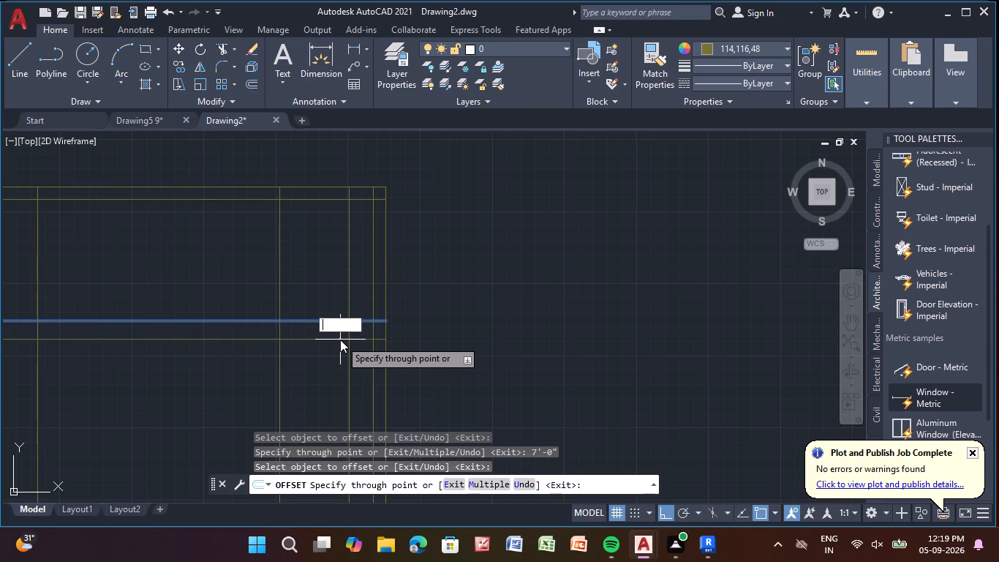
key(5)
key(shift+quotedbl)
key(Return)
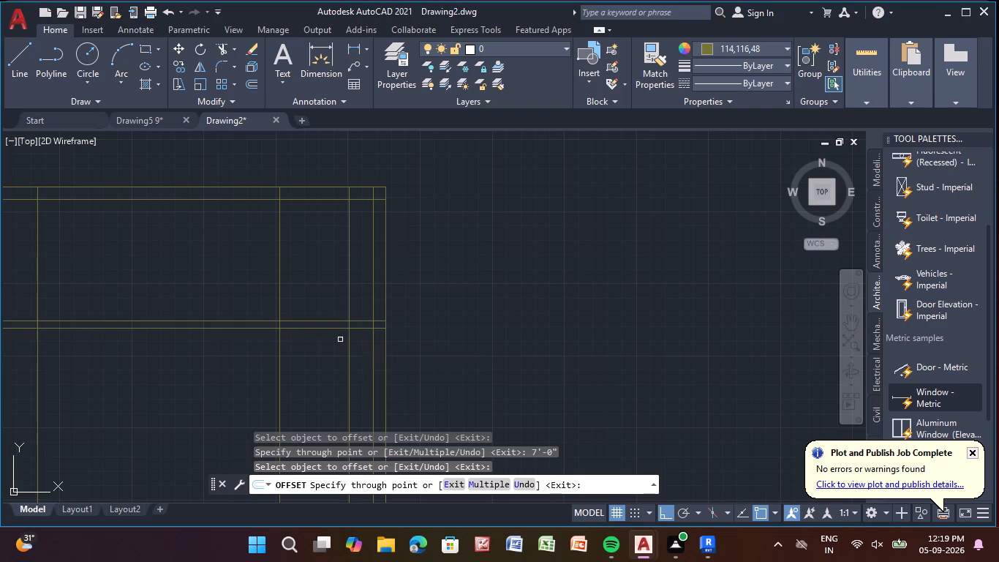
Offset the inner line of the top wall 11'-6" down into the plan.
middle_drag(340, 340, 568, 331)
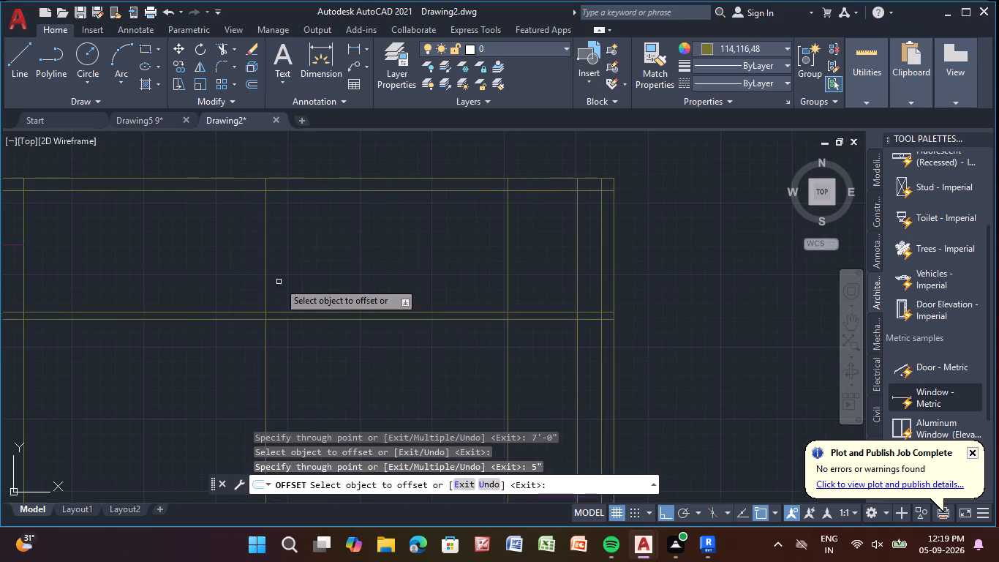
click(318, 190)
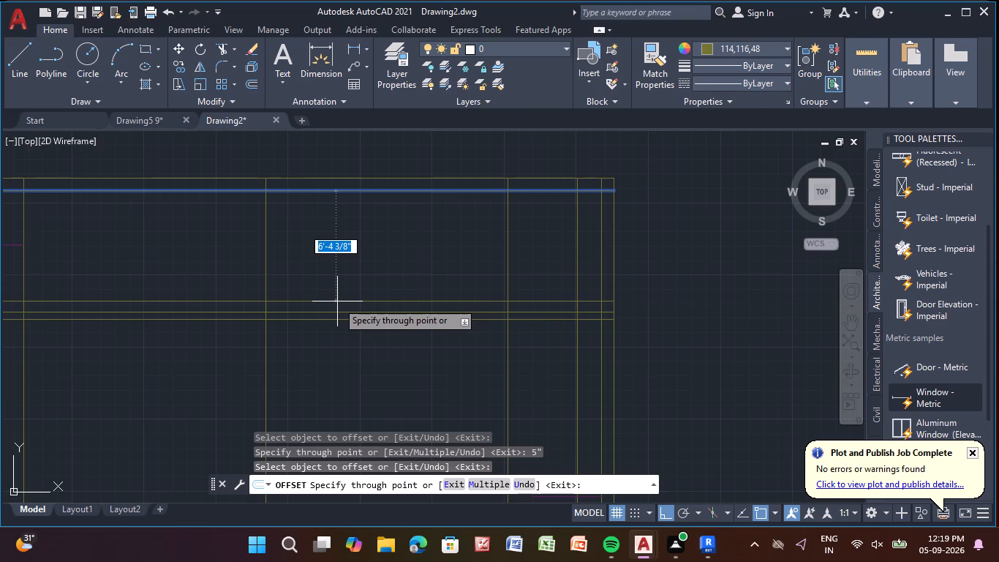
scroll(337, 301, down, 2)
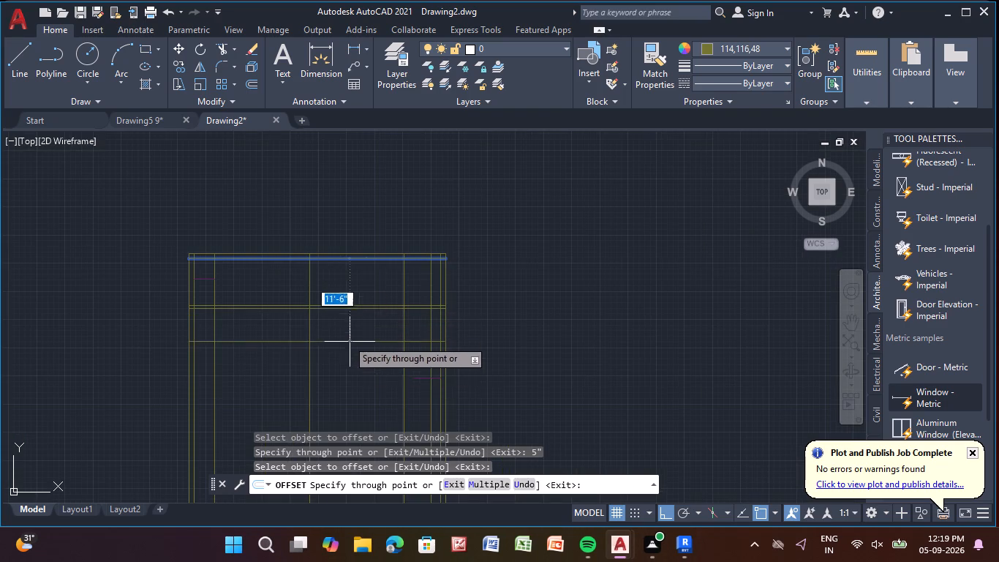
middle_drag(366, 367, 383, 331)
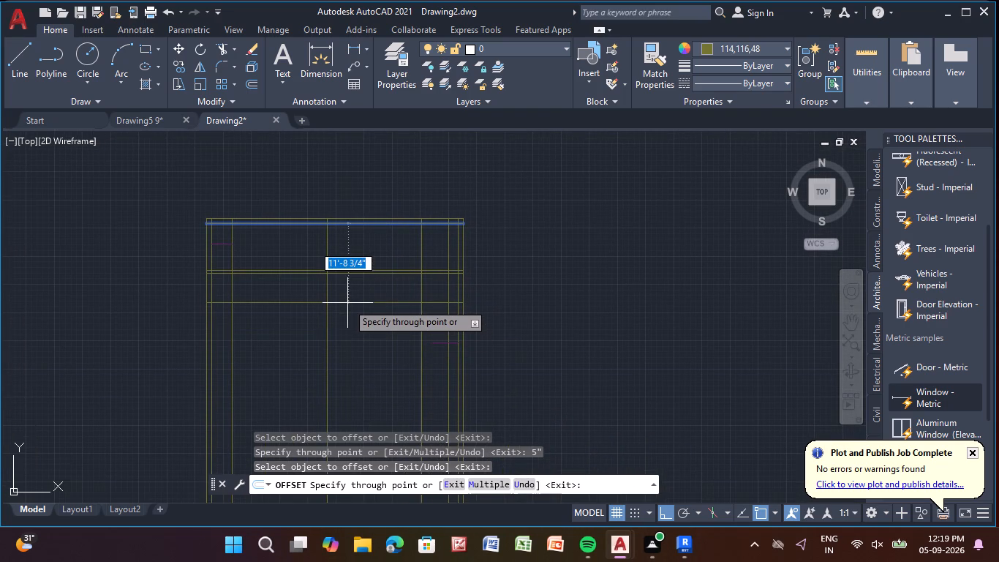
text(11'-6")
key(Return)
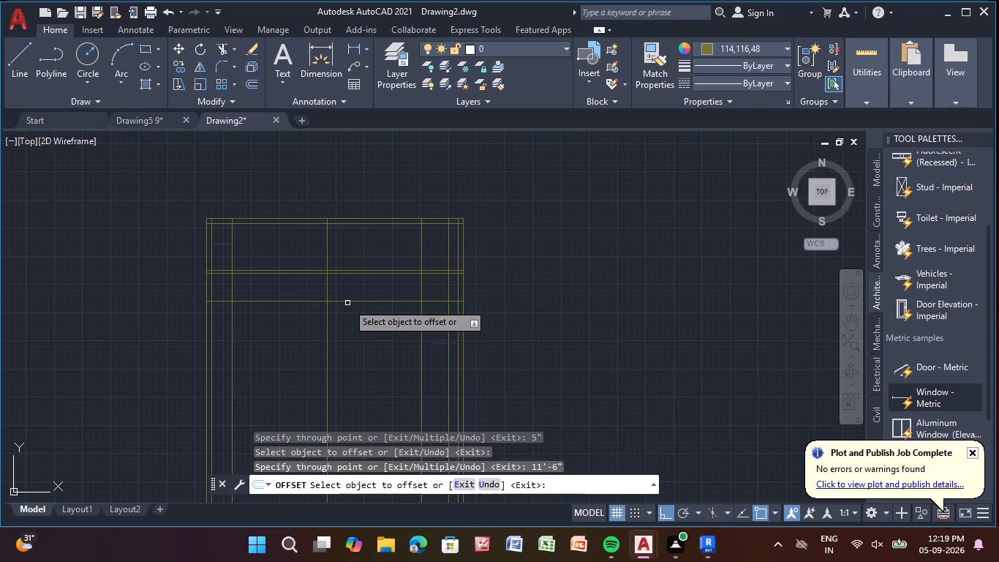
Offset the lower horizontal division line 5" downward to form a second partition, and end the Offset command.
click(348, 303)
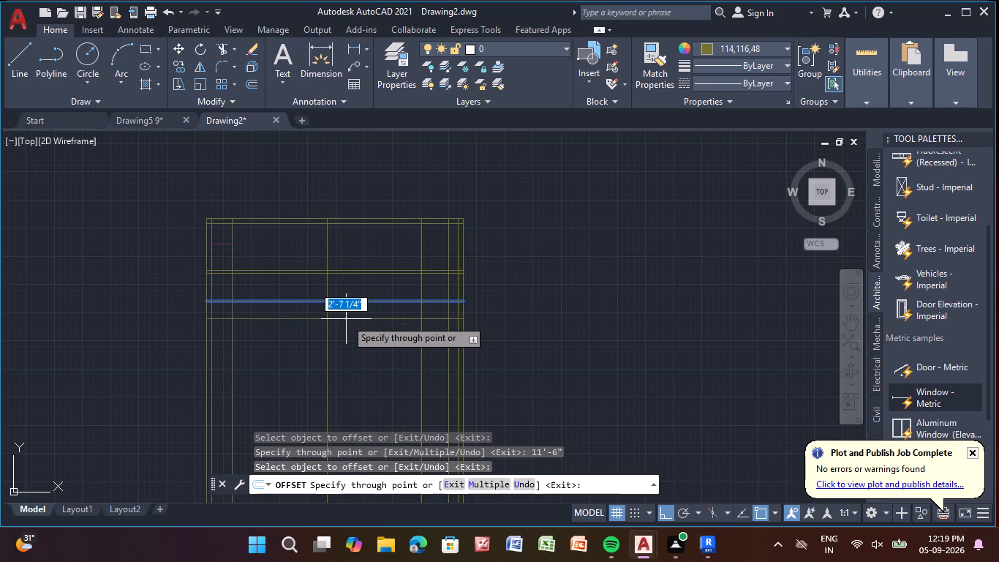
key(6)
key(BackSpace)
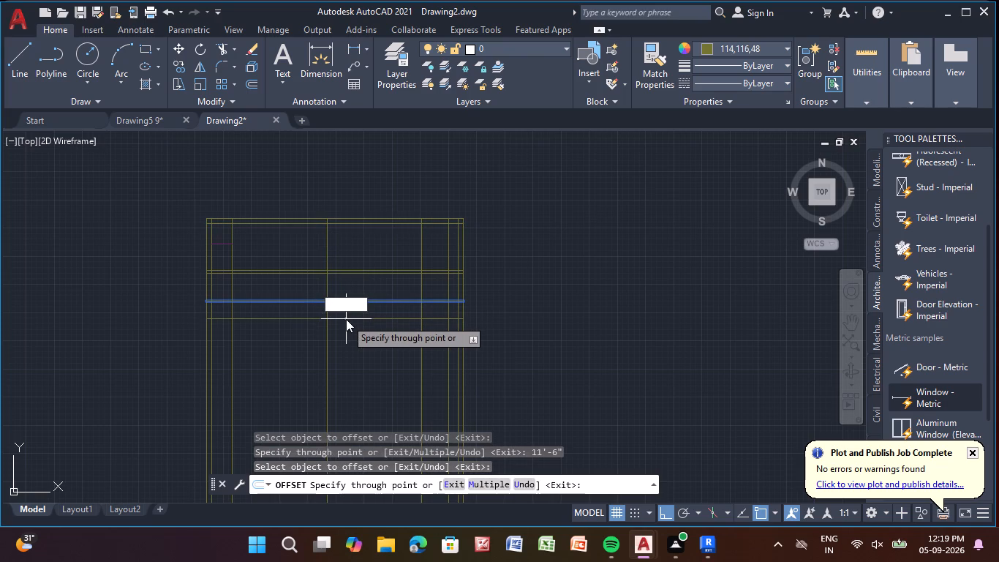
key(5)
key(shift+quotedbl)
key(Return)
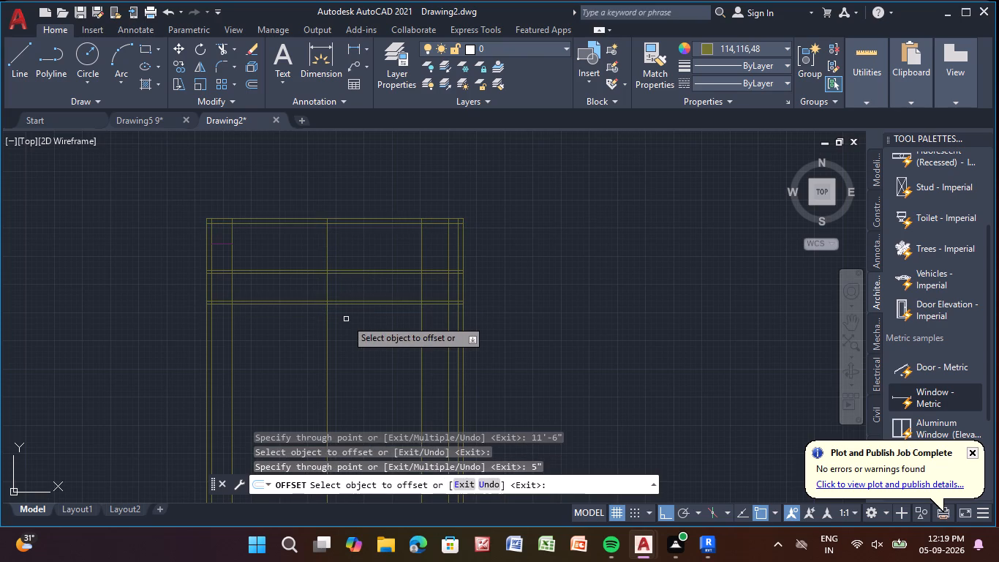
middle_click(345, 318)
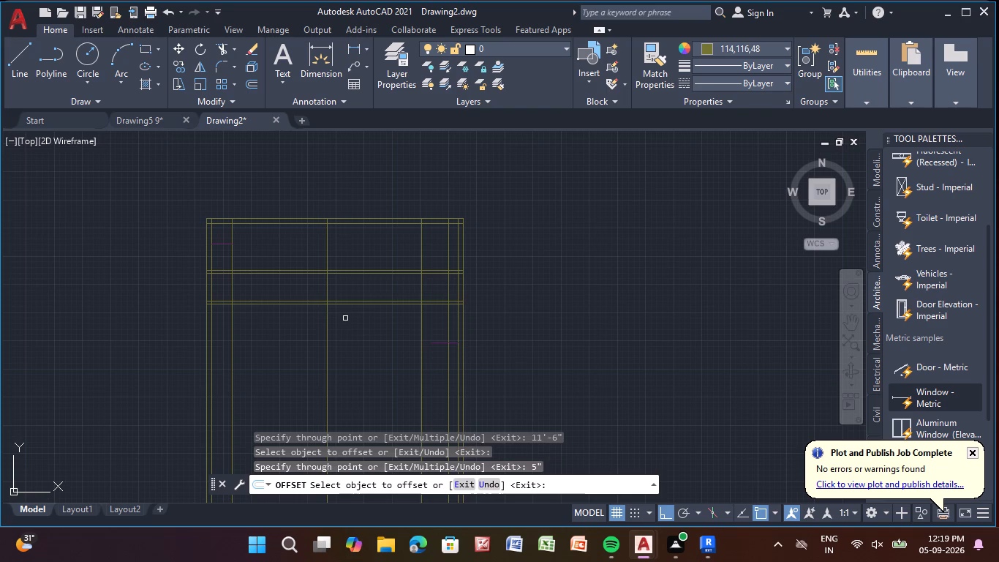
key(Escape)
key(Escape)
Trim the upper horizontal partition pair out of the two central bays, between the outer vertical division lines.
text(tr)
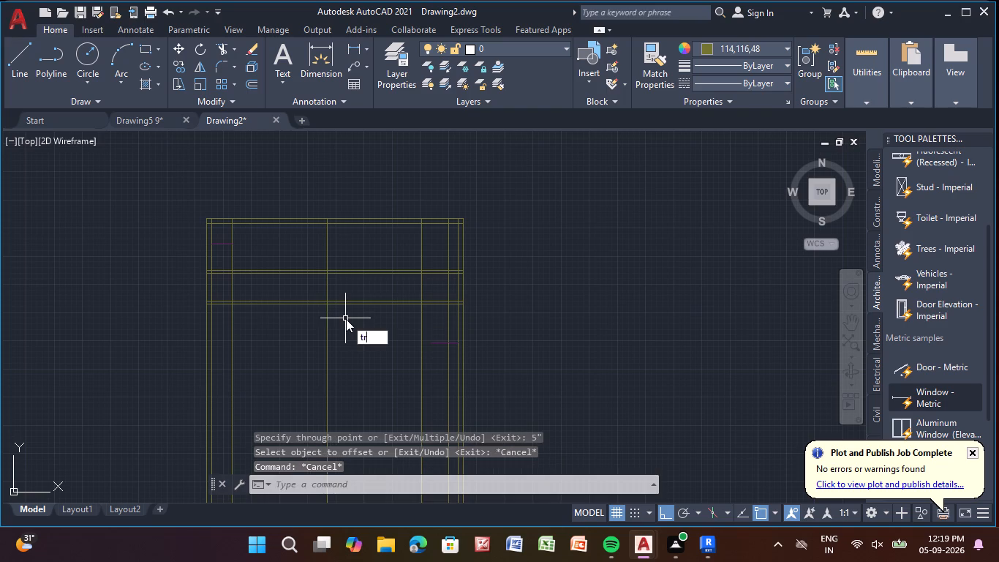
key(BackSpace)
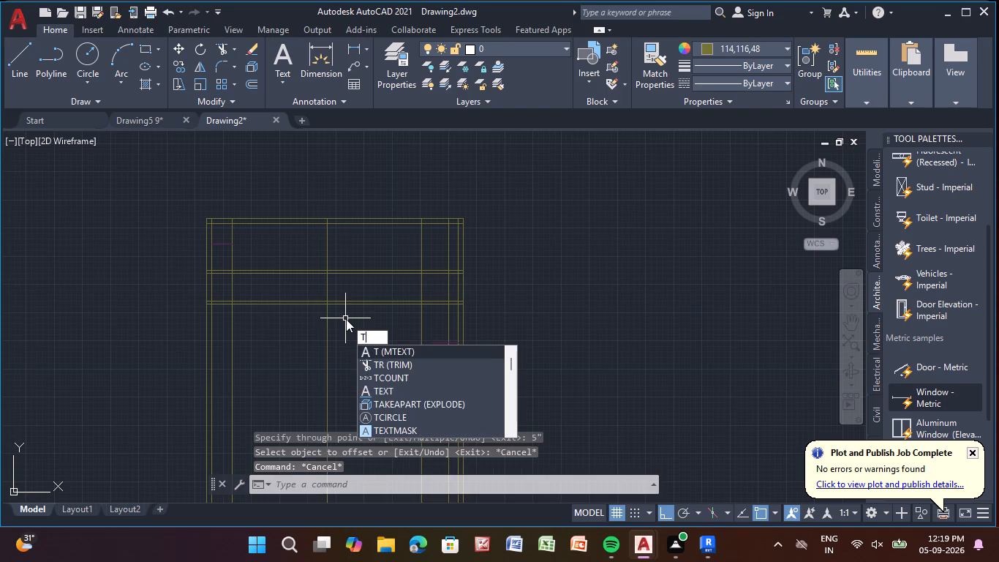
key(r)
key(Return)
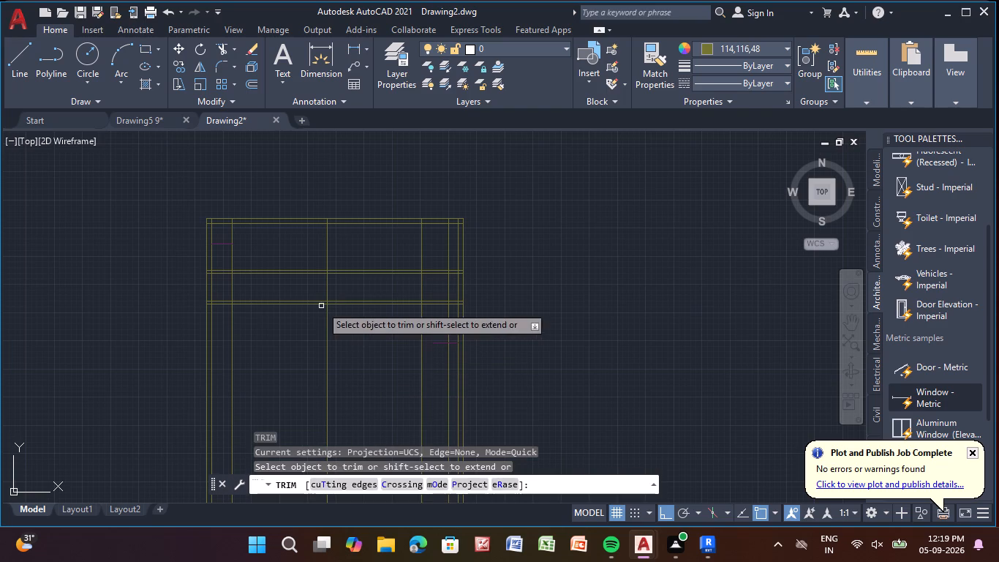
drag(293, 263, 287, 280)
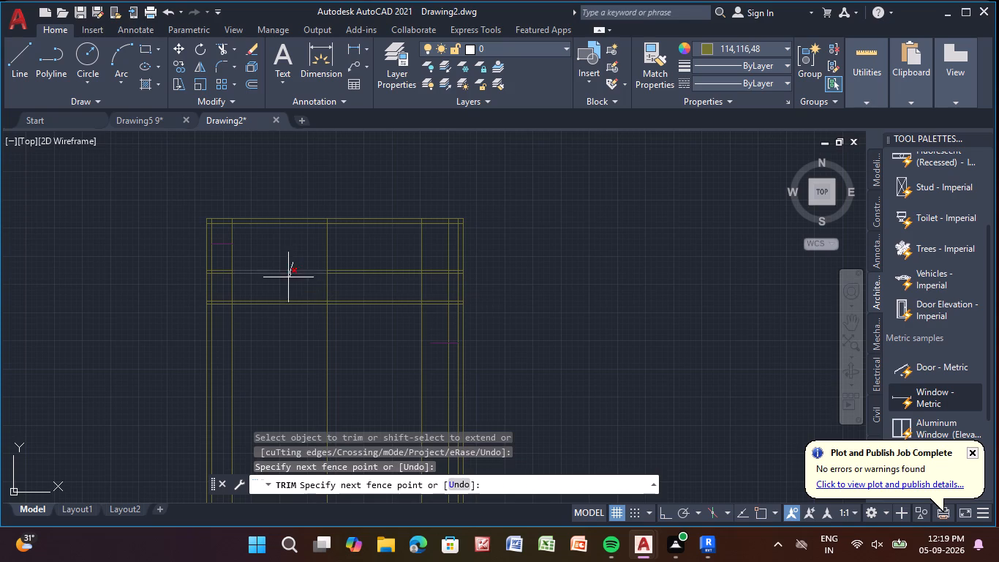
drag(287, 280, 285, 281)
drag(379, 256, 373, 288)
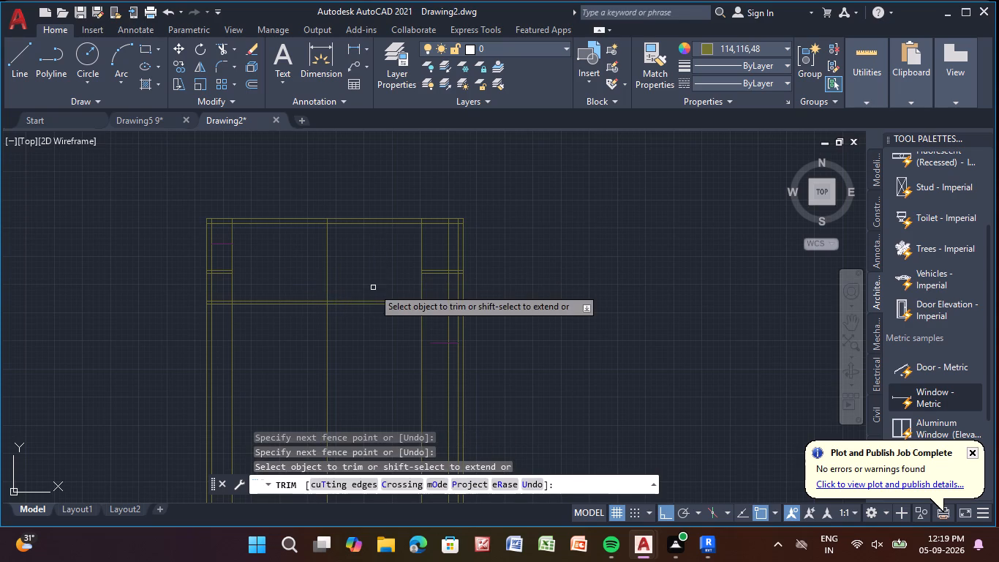
Trim the upper partition pair from the right wall's outer line back to the vertical division line nearest that wall.
scroll(463, 266, up, 3)
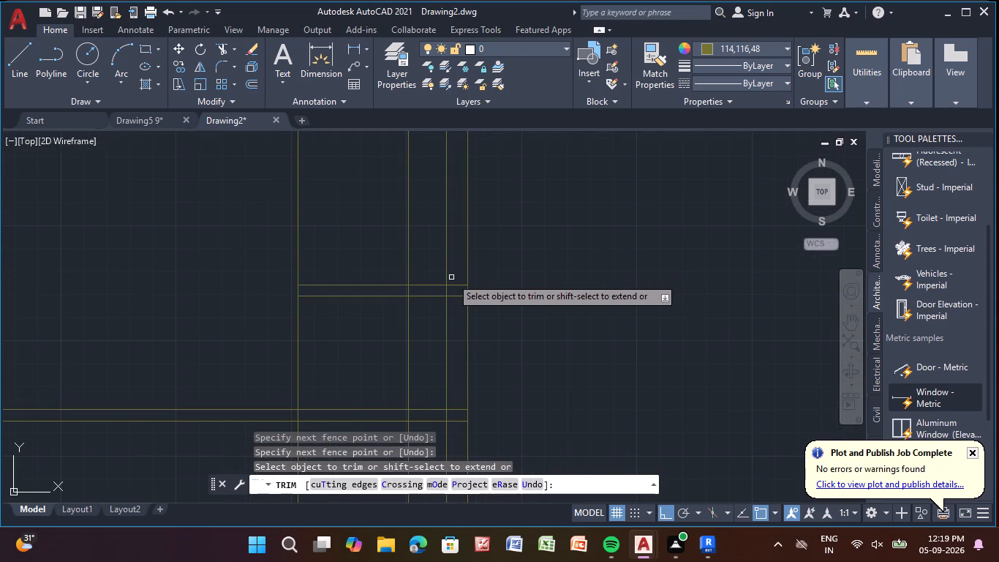
scroll(451, 277, up, 4)
drag(458, 282, 472, 311)
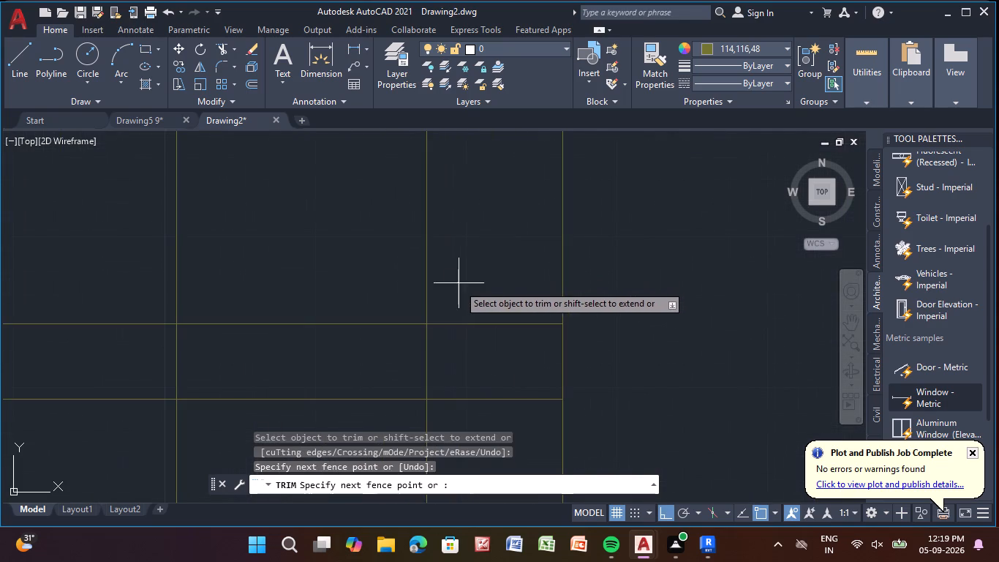
drag(472, 311, 527, 424)
scroll(499, 385, down, 4)
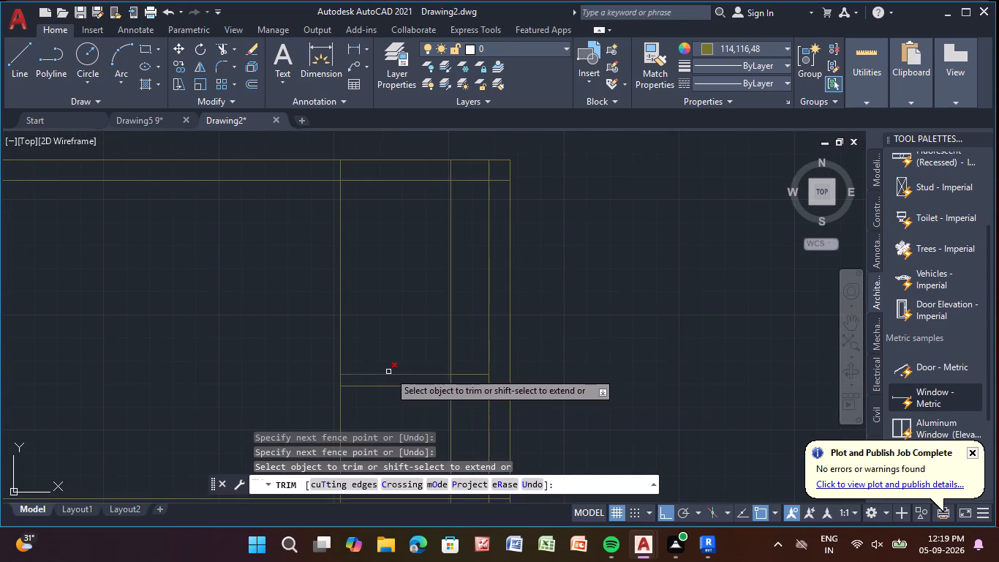
scroll(470, 378, up, 4)
drag(461, 340, 502, 458)
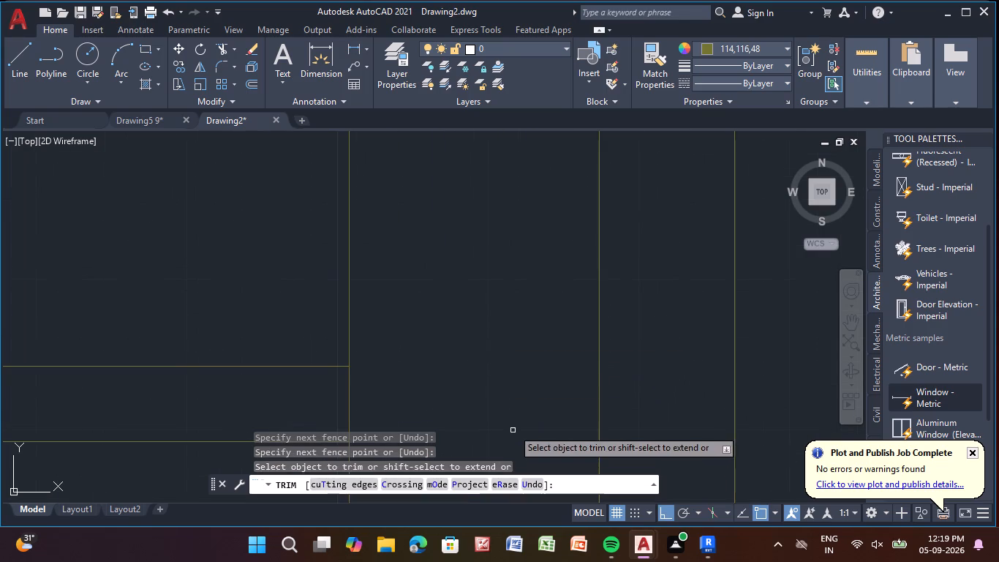
Trim the end of the top wall's inner line that crosses the right wall's thickness at the upper-right corner.
scroll(521, 362, down, 1)
middle_click(521, 362)
scroll(519, 190, down, 2)
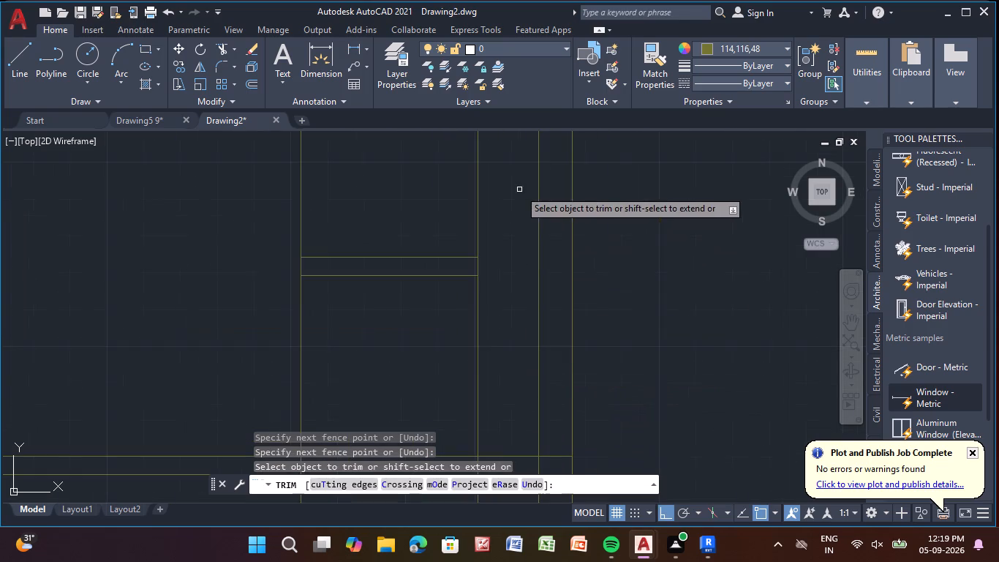
middle_drag(519, 188, 451, 406)
middle_drag(451, 263, 443, 386)
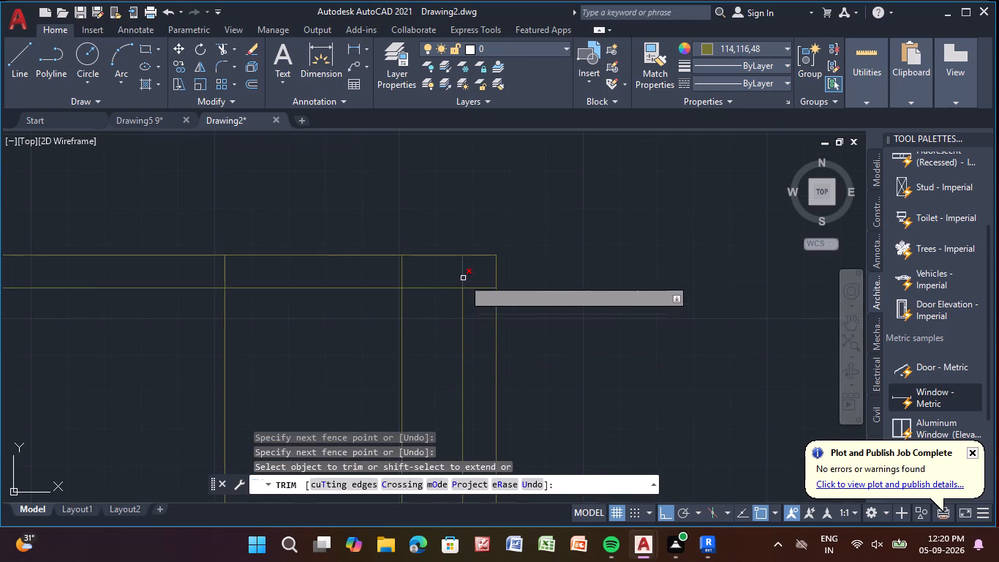
scroll(462, 277, up, 2)
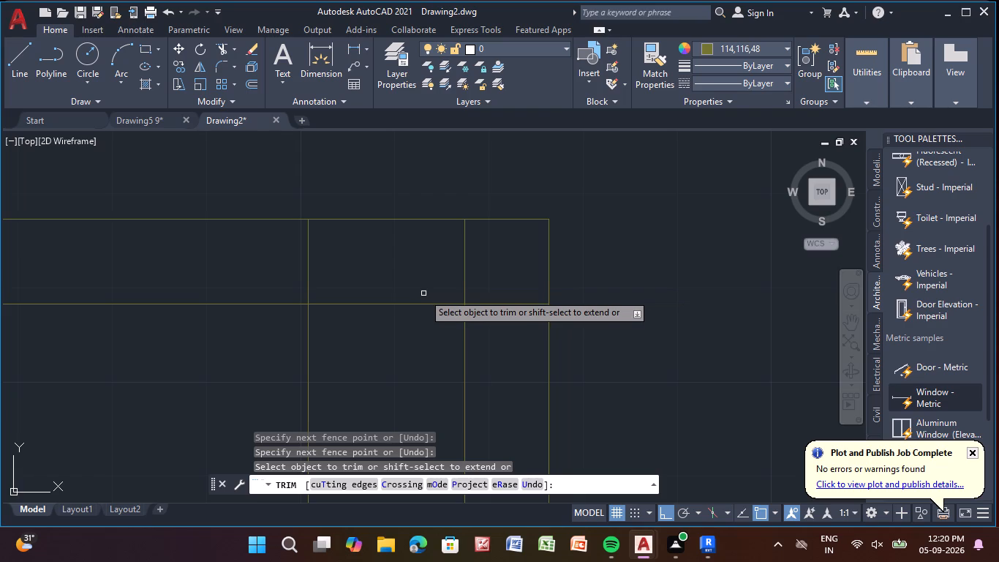
scroll(423, 293, down, 3)
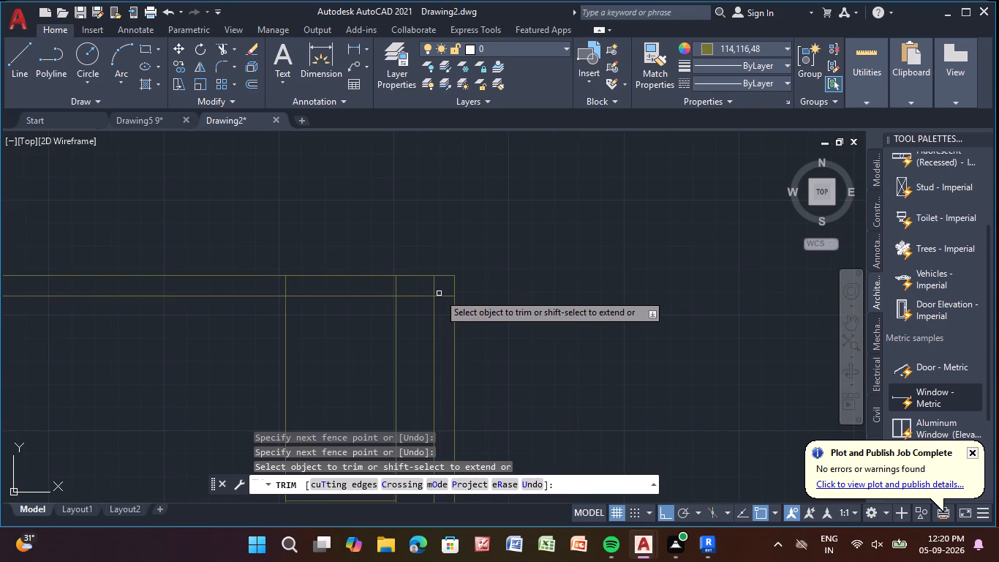
drag(439, 293, 445, 315)
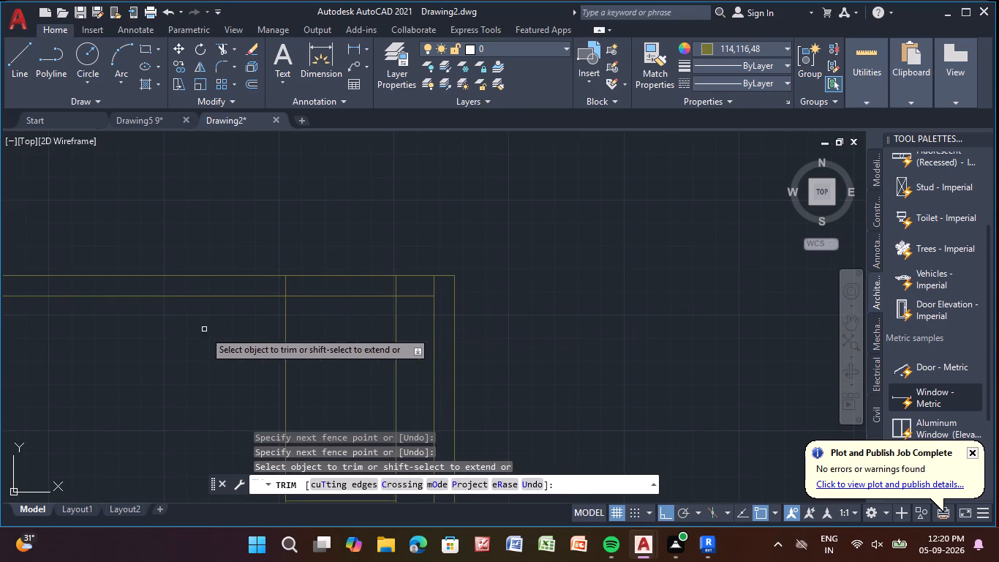
Trim away the upper partition pair at the left, both in the narrow bay and across the left wall's thickness.
scroll(93, 355, down, 2)
middle_drag(92, 355, 391, 354)
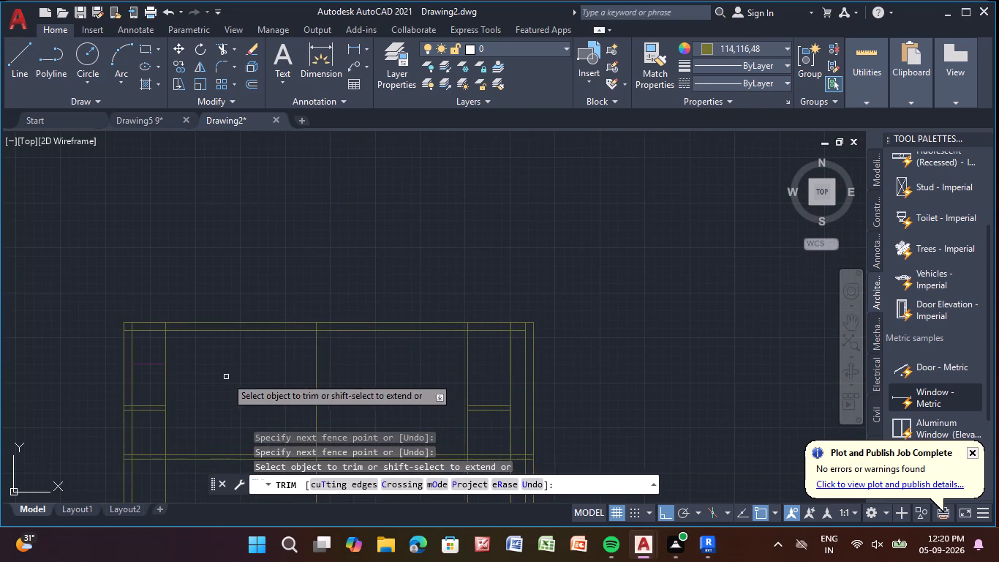
middle_drag(226, 377, 436, 356)
middle_drag(356, 386, 366, 315)
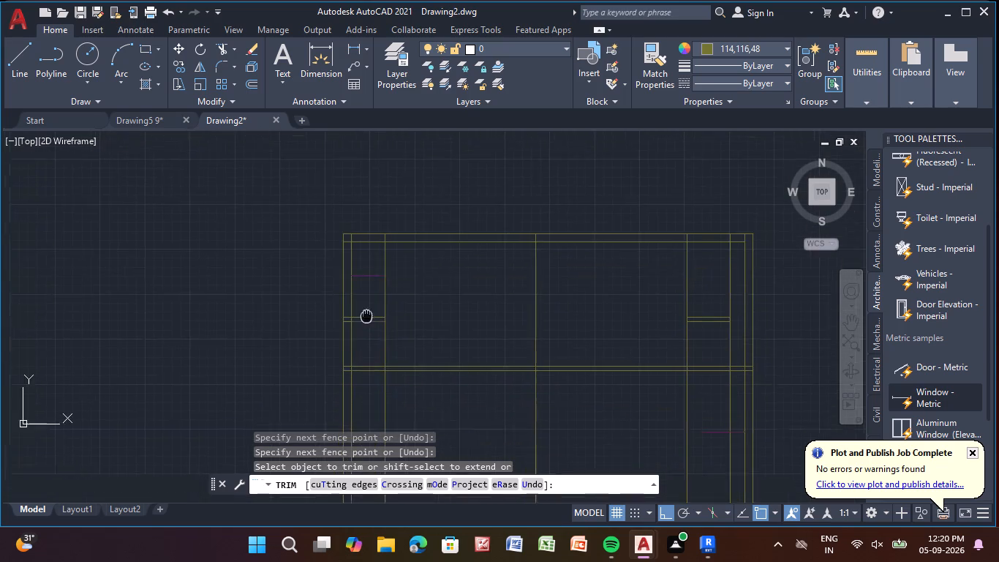
middle_drag(366, 315, 370, 308)
scroll(371, 307, up, 2)
drag(377, 296, 391, 394)
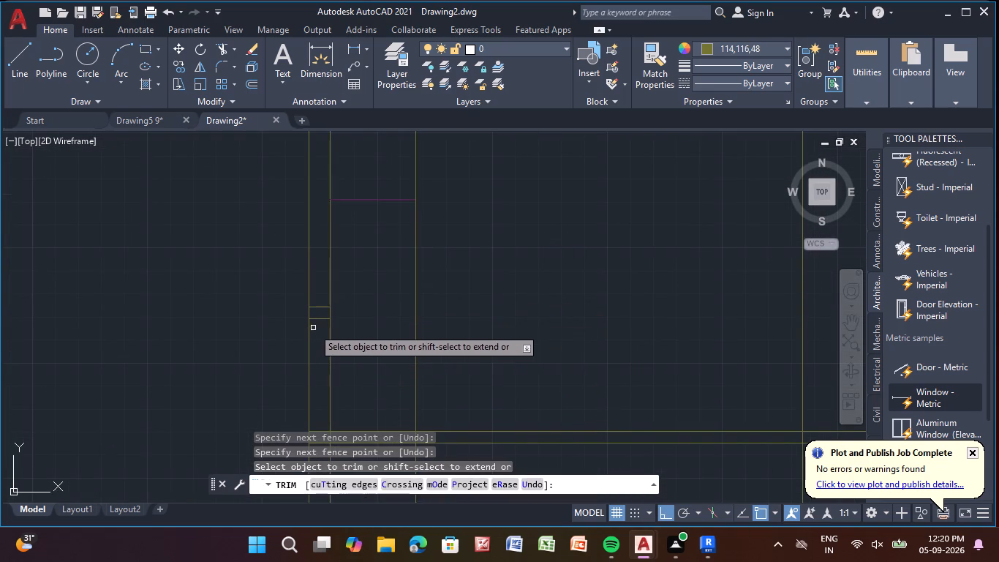
scroll(320, 323, up, 4)
drag(293, 205, 322, 392)
scroll(320, 364, down, 4)
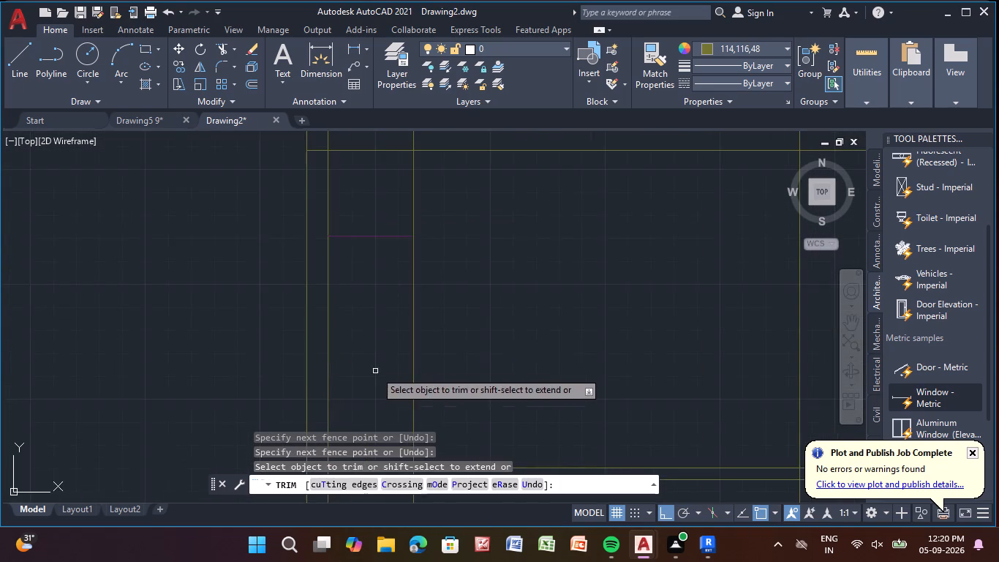
Trim the ends of the lower horizontal partition pair that cross the left wall's thickness.
middle_drag(376, 373, 450, 82)
scroll(396, 211, up, 3)
middle_drag(396, 211, 372, 354)
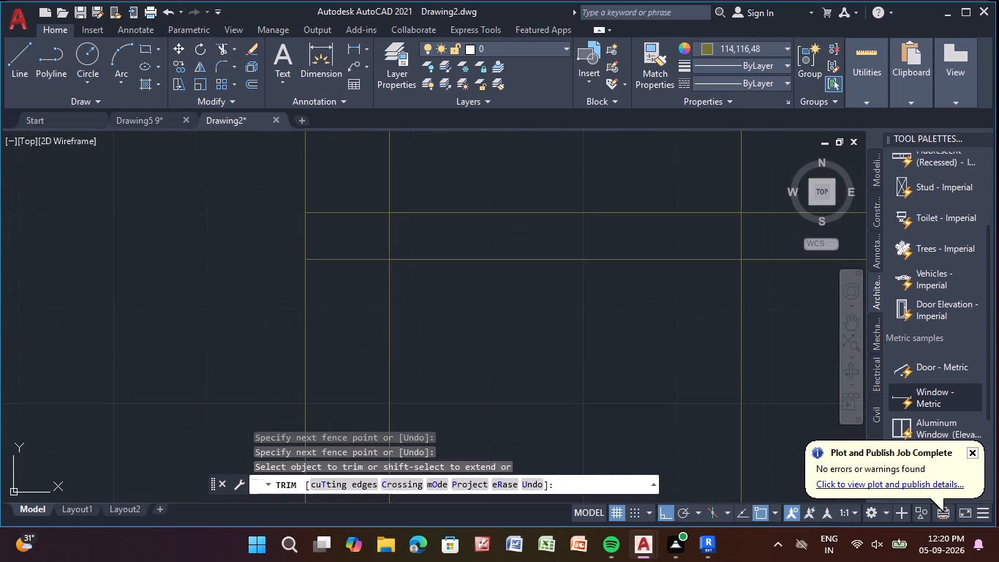
drag(355, 200, 340, 282)
key(Escape)
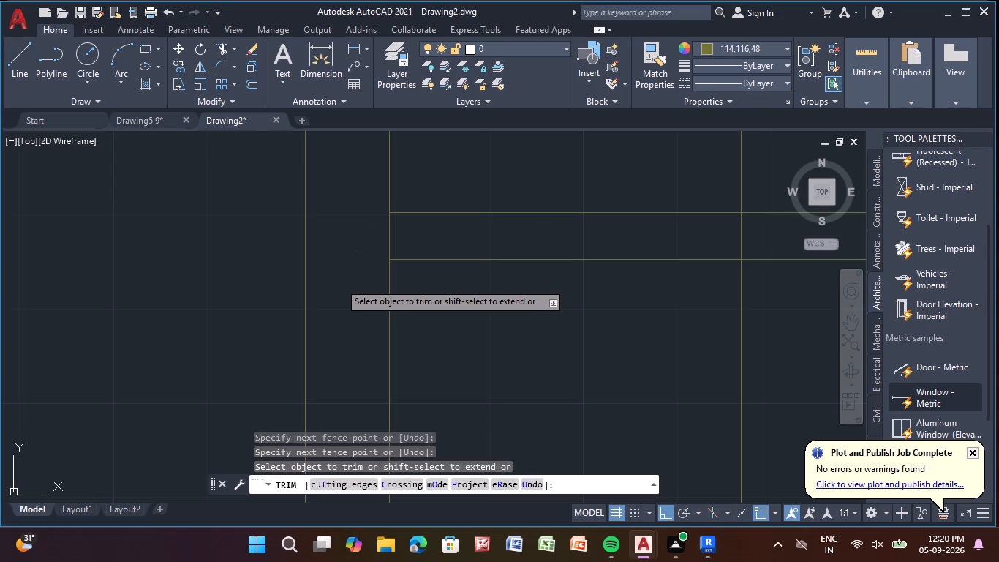
key(Escape)
key(Escape)
Offset the vertical division line nearest the left wall by 5" to its right.
scroll(391, 331, down, 3)
scroll(456, 288, down, 2)
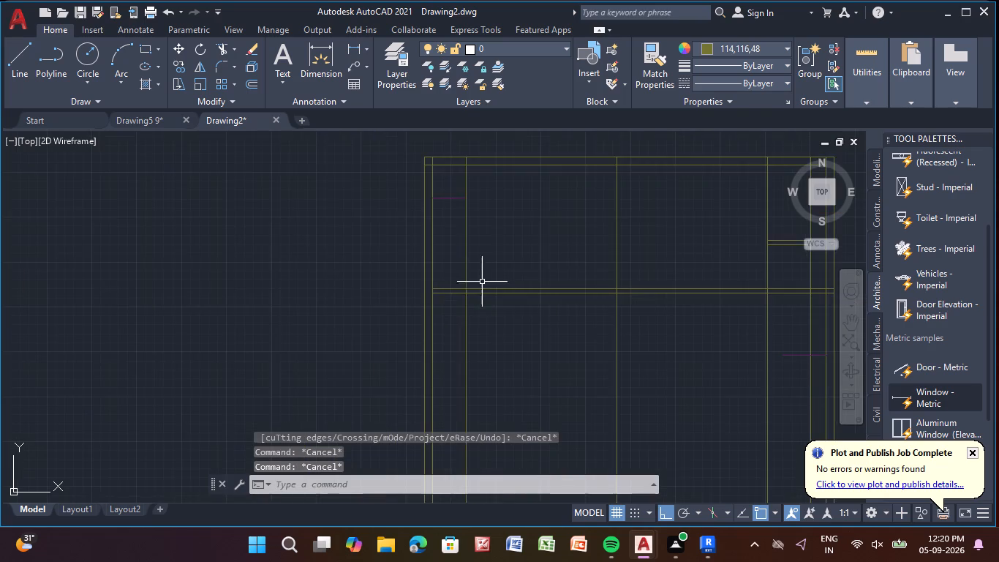
scroll(502, 248, down, 1)
middle_drag(499, 258, 386, 332)
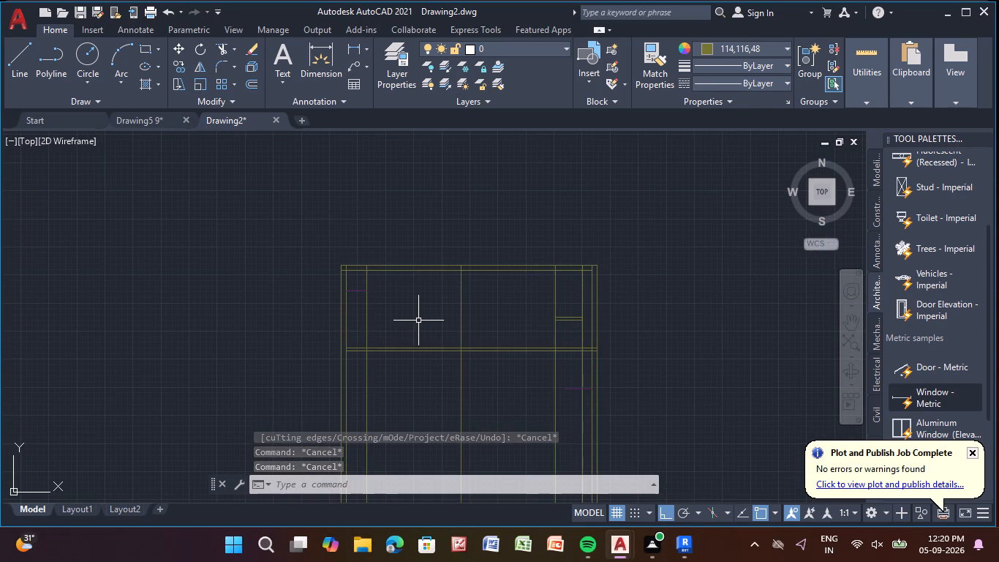
text(of)
key(Return)
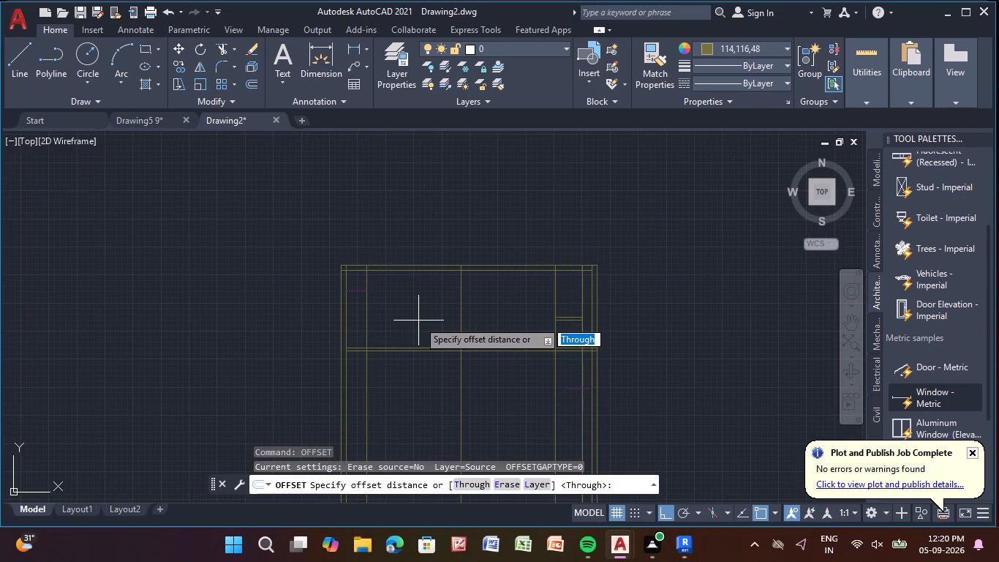
key(Return)
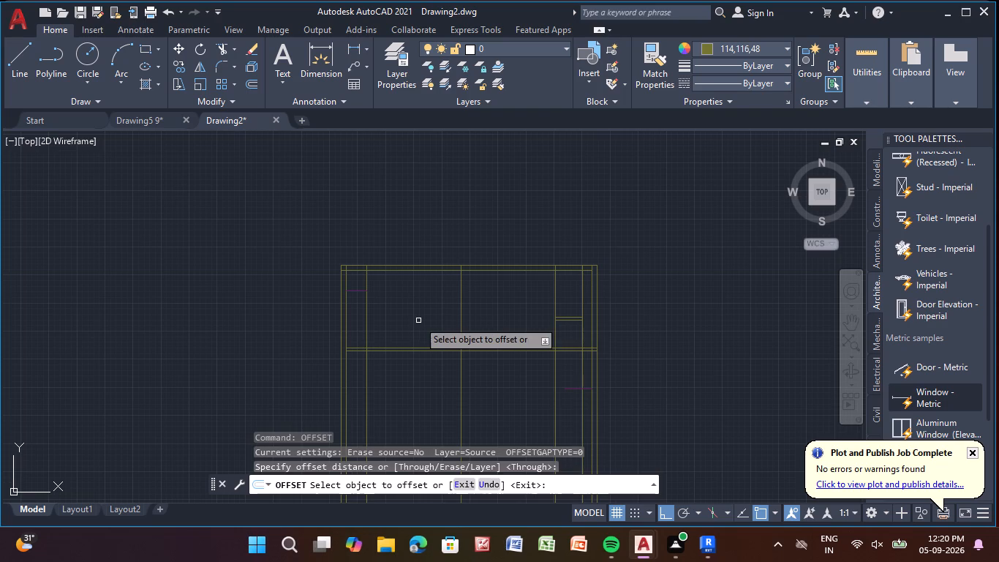
click(368, 315)
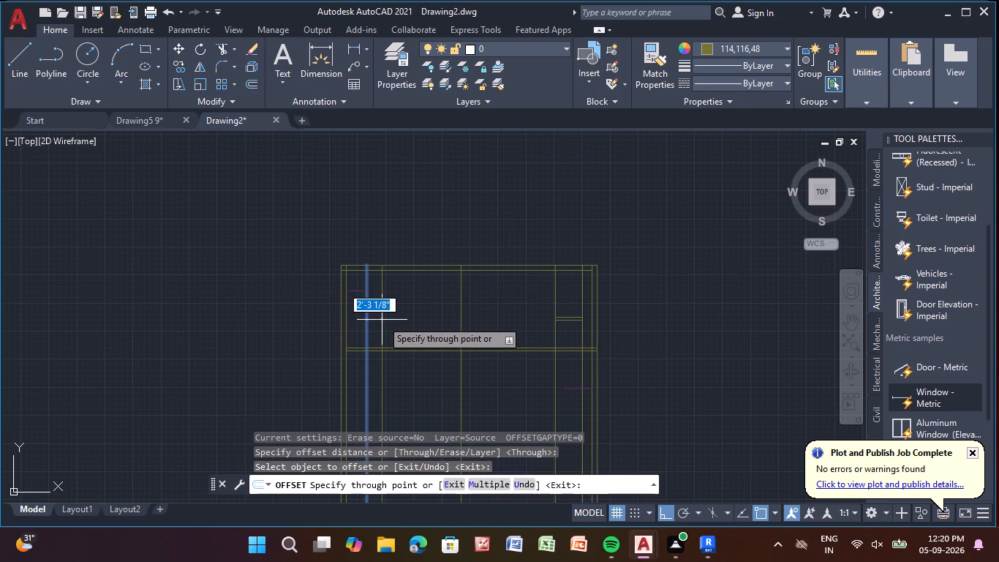
key(5)
key(shift+quotedbl)
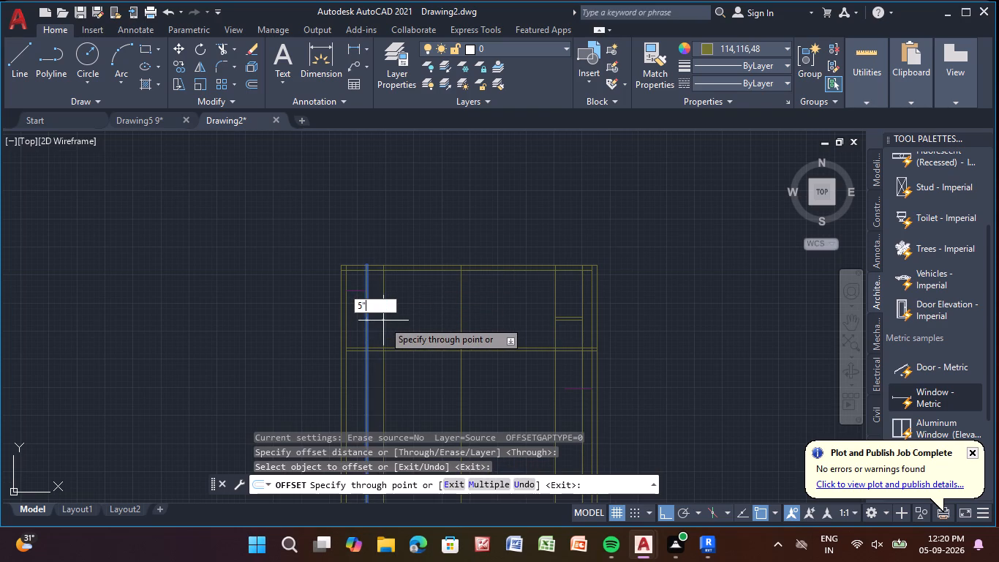
key(Return)
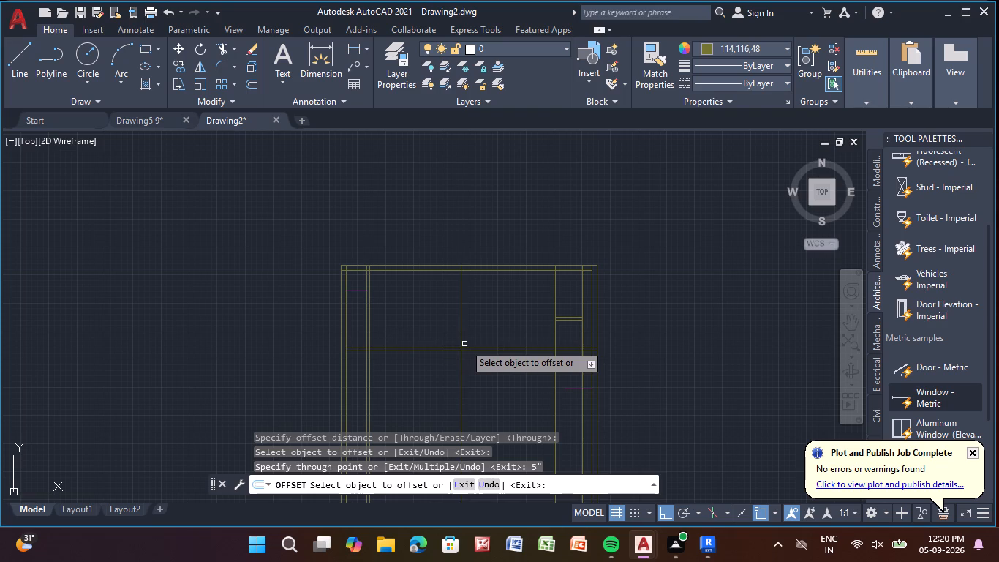
Offset the central vertical division line 5" to its right and the division line right of it 5" to its left.
click(461, 346)
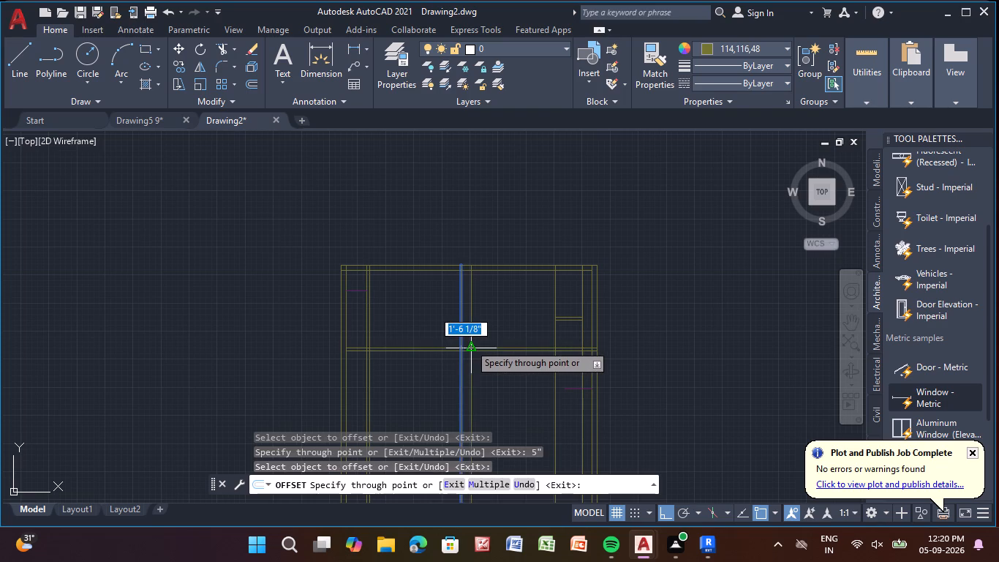
key(5)
key(shift+quotedbl)
key(Return)
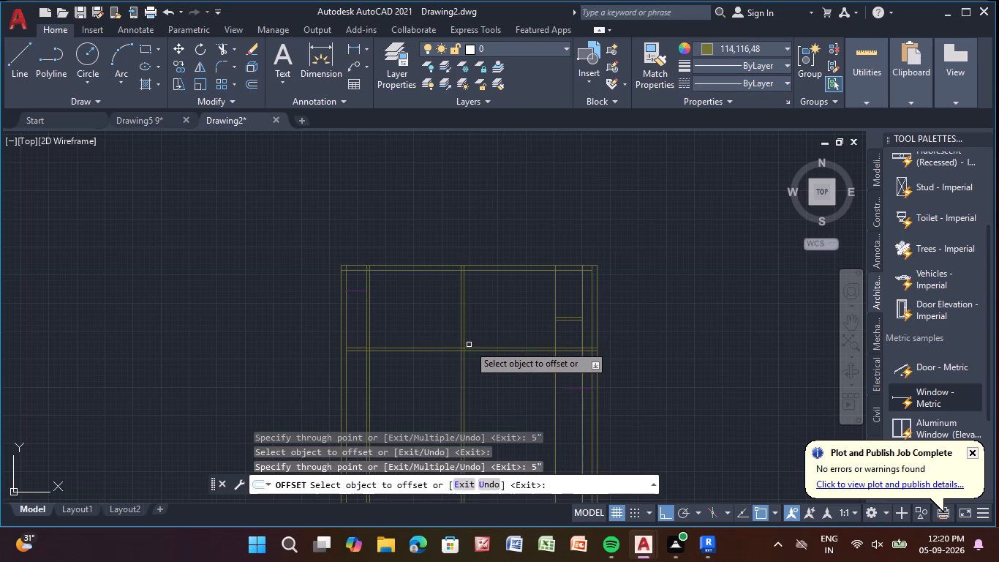
click(557, 339)
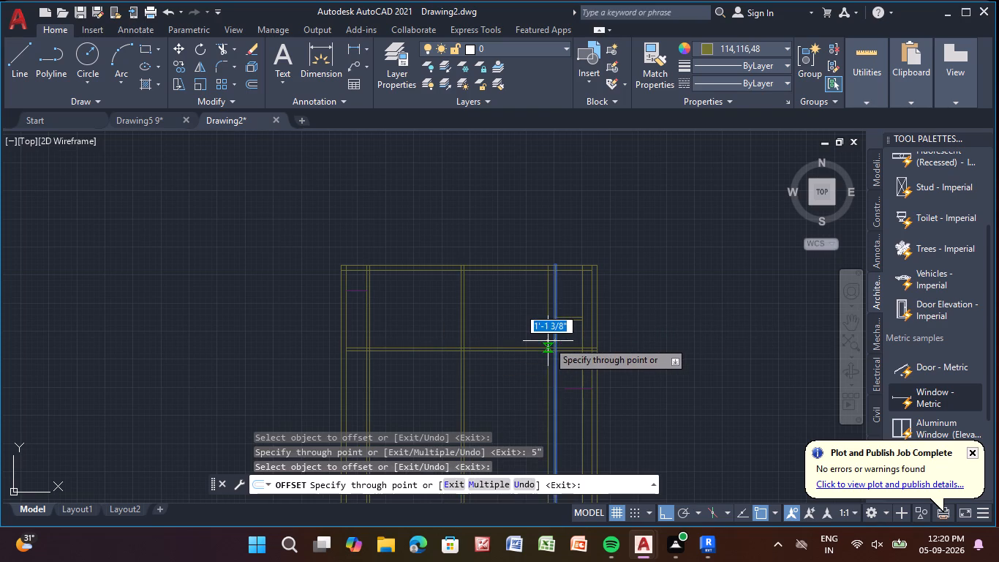
text(5")
key(Return)
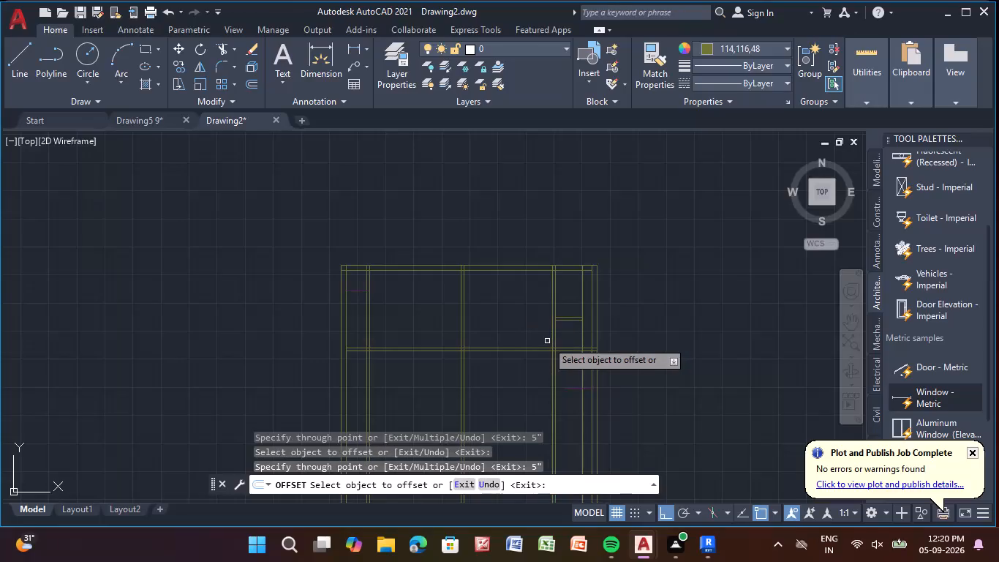
Trim the lower horizontal partition pair out of the narrow strip beside the right wall and across that wall's thickness.
middle_drag(544, 378, 497, 269)
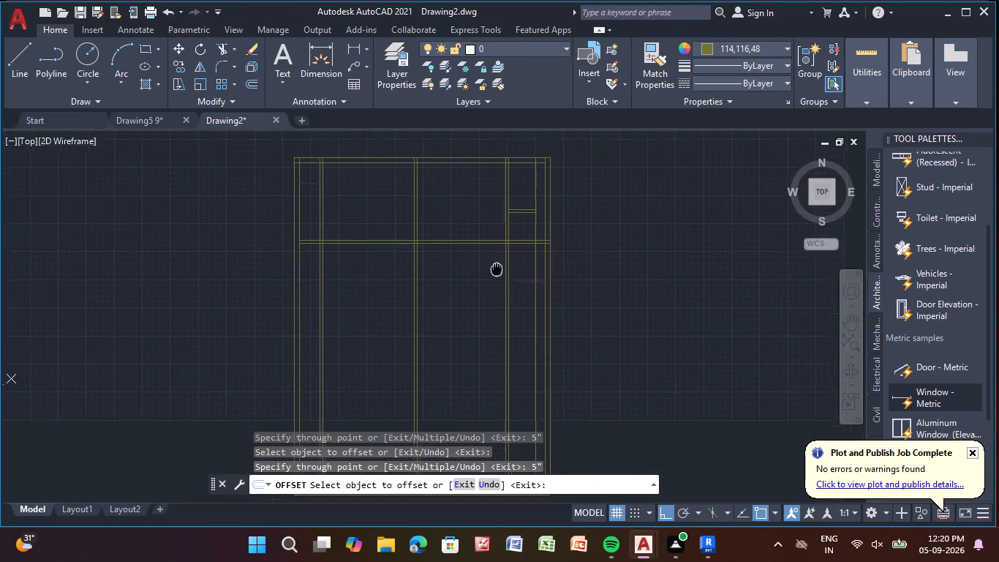
middle_drag(497, 269, 494, 258)
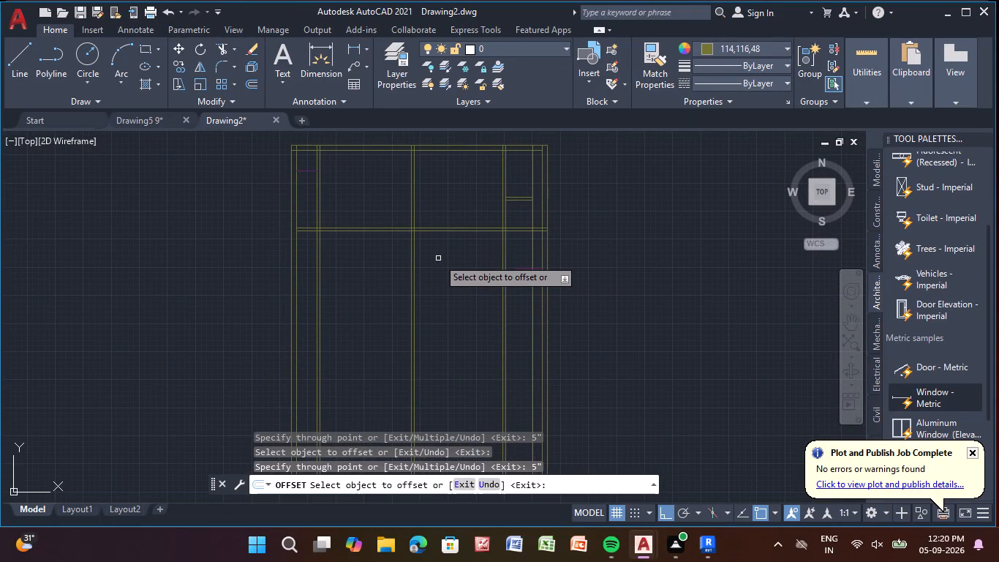
key(Escape)
text(tr)
key(Return)
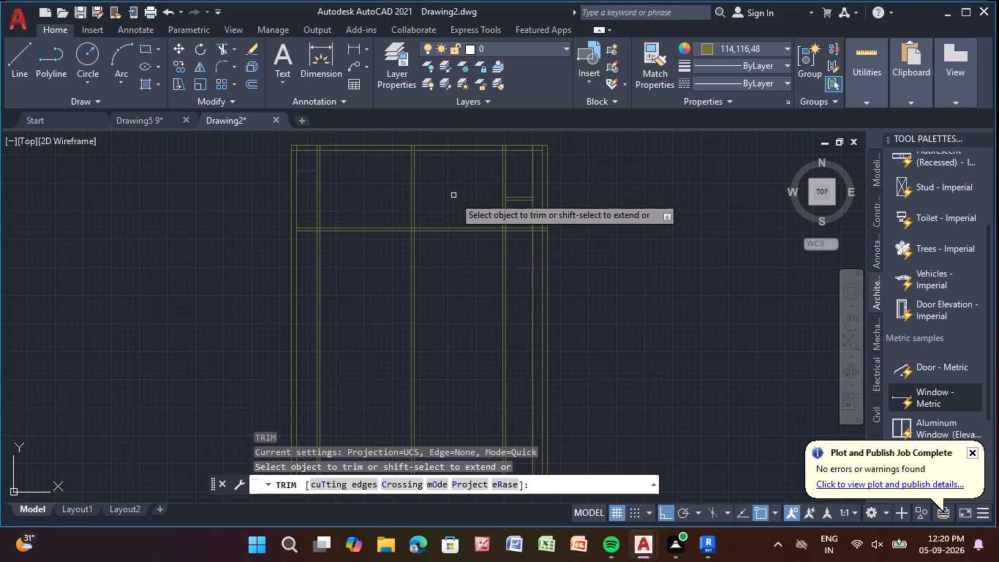
scroll(542, 234, up, 4)
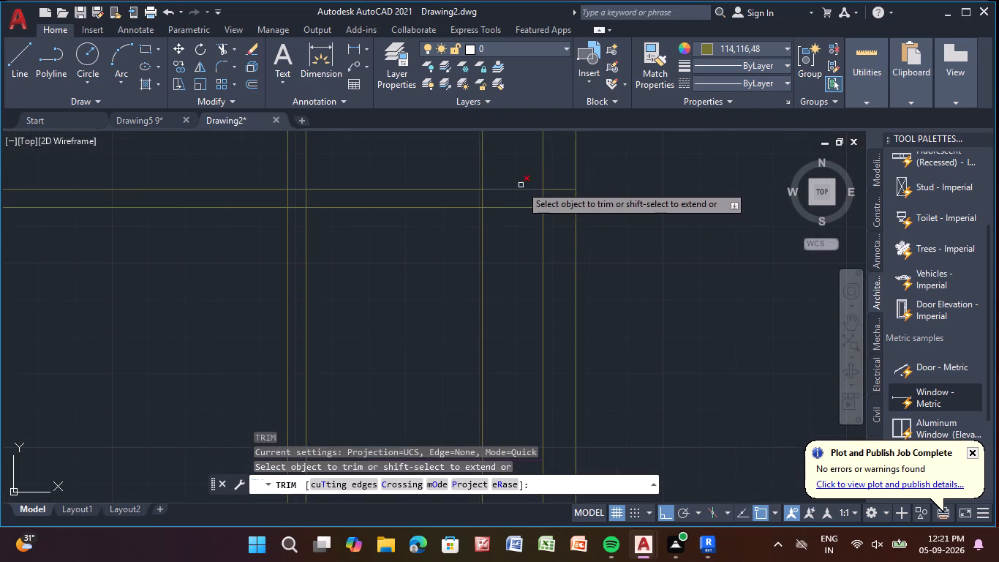
scroll(516, 201, down, 2)
scroll(518, 195, up, 1)
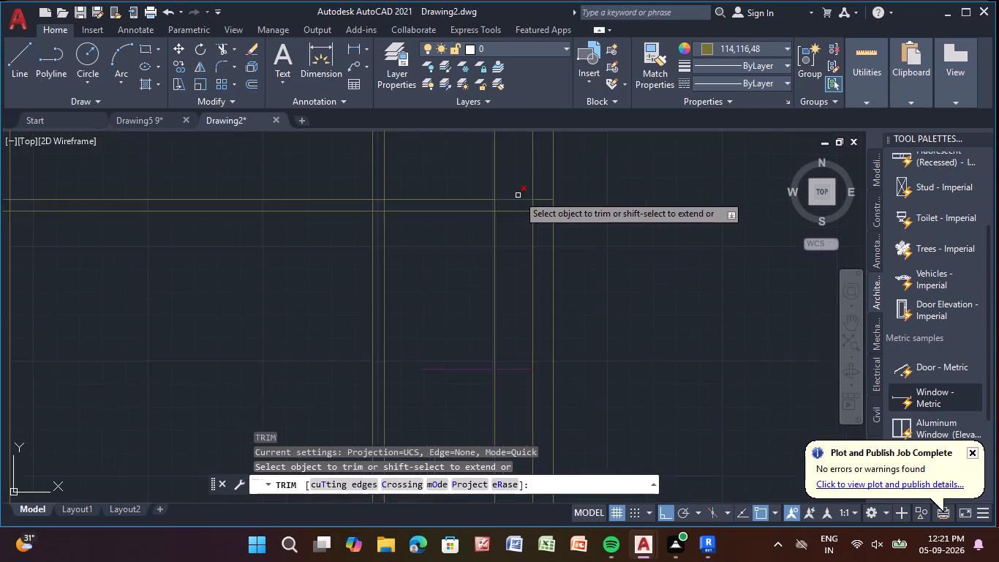
scroll(518, 195, up, 1)
drag(519, 190, 497, 274)
drag(552, 198, 556, 224)
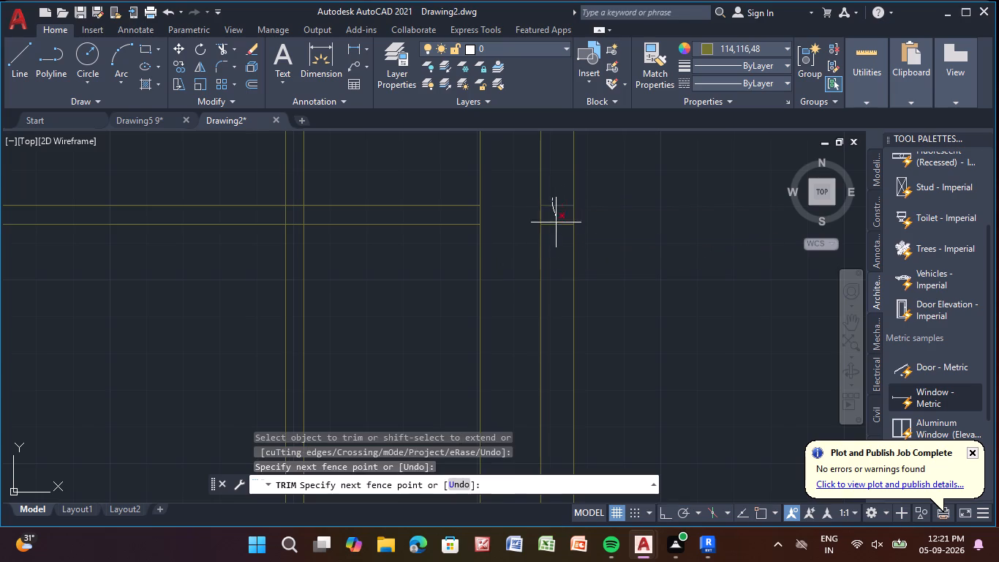
drag(556, 224, 559, 253)
scroll(572, 252, down, 4)
middle_drag(606, 251, 616, 243)
key(Escape)
key(Escape)
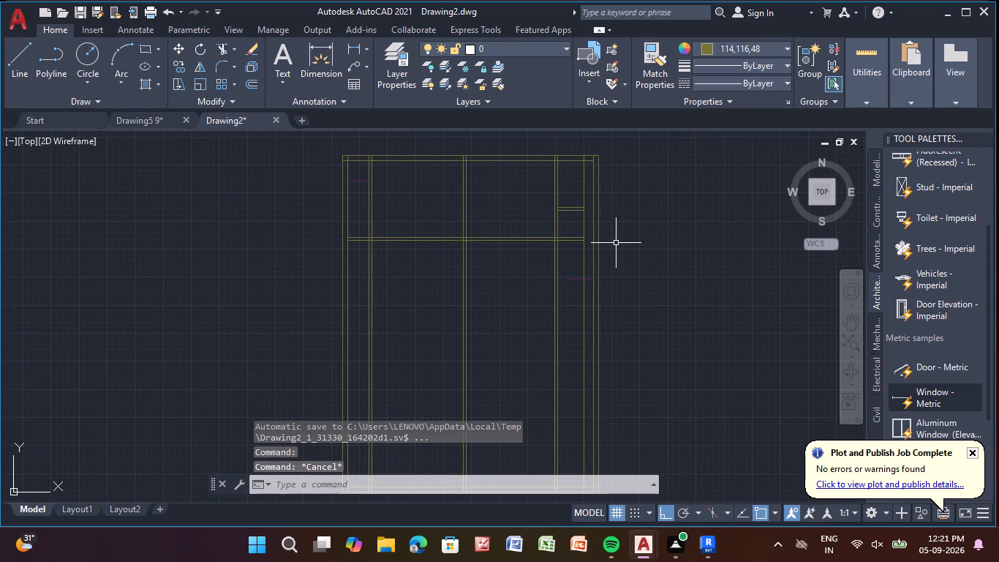
Trim the lower horizontal partition pair out of the narrow bay between the left wall and the left vertical partition.
key(Return)
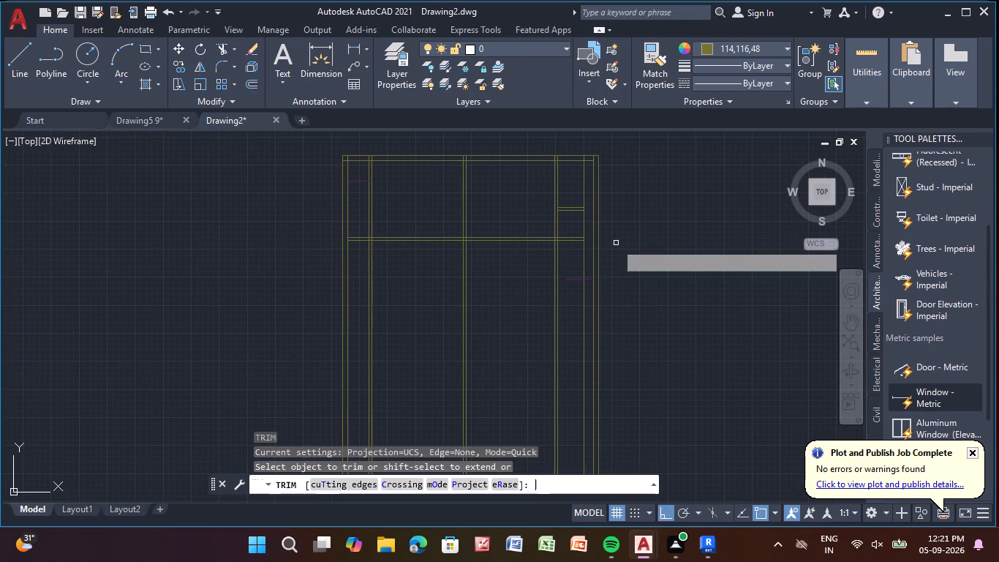
scroll(385, 239, up, 2)
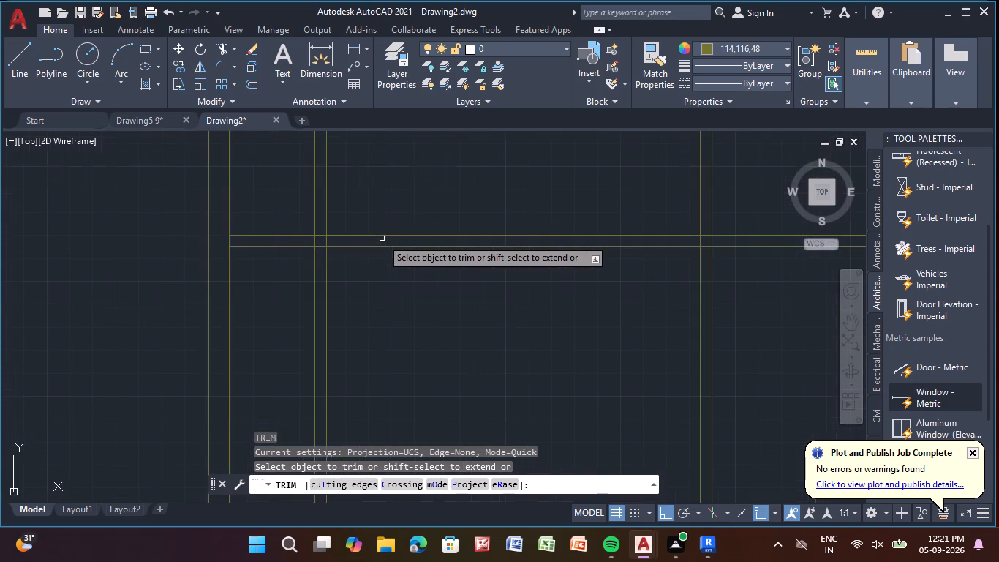
scroll(382, 239, up, 1)
drag(282, 211, 269, 271)
Clean the junction at the left vertical partition by trimming the horizontal ends within its thickness and its right line between the horizontal pair.
scroll(312, 235, up, 1)
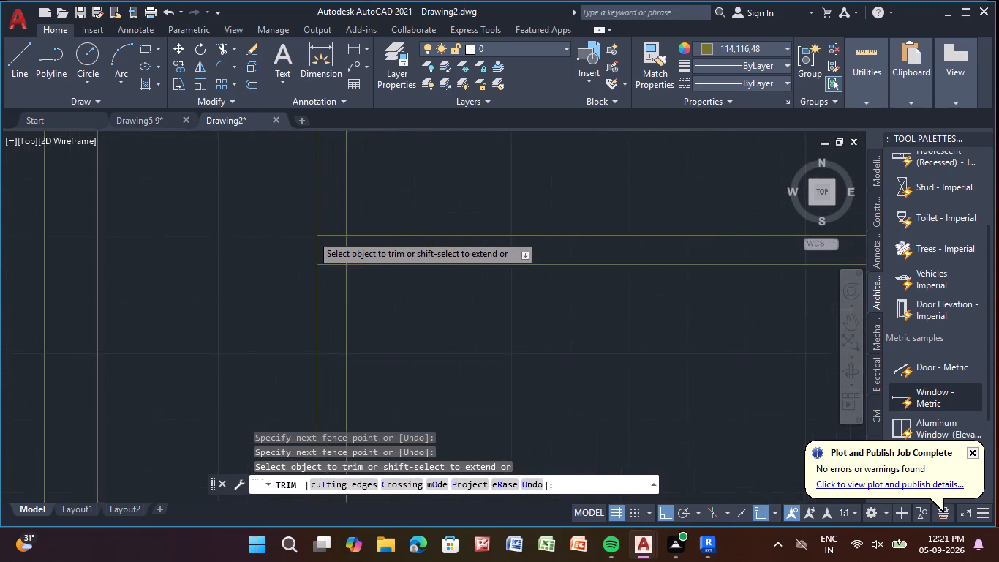
scroll(312, 235, up, 3)
click(346, 217)
drag(352, 239, 355, 303)
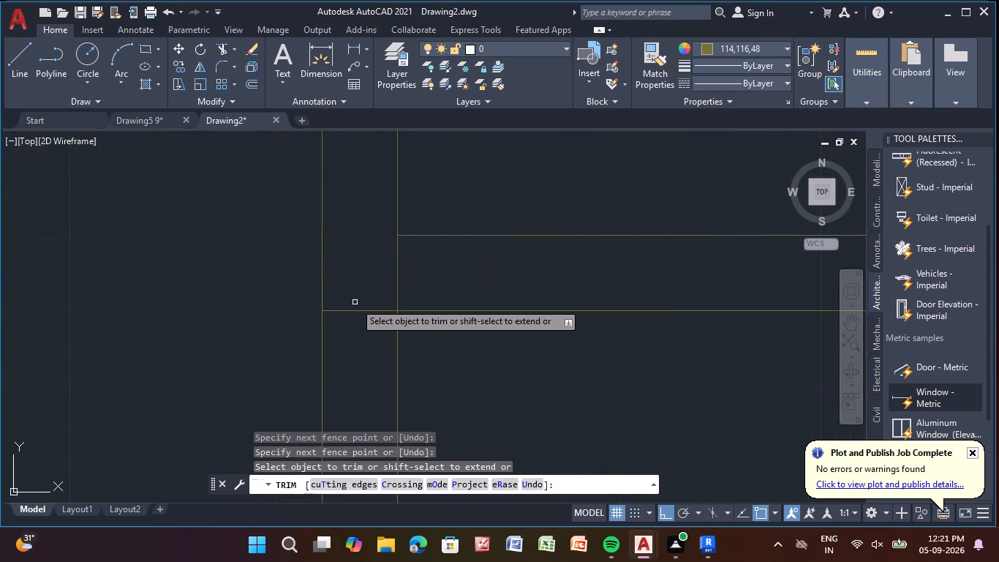
drag(355, 303, 363, 320)
click(357, 313)
click(359, 302)
drag(354, 274, 399, 267)
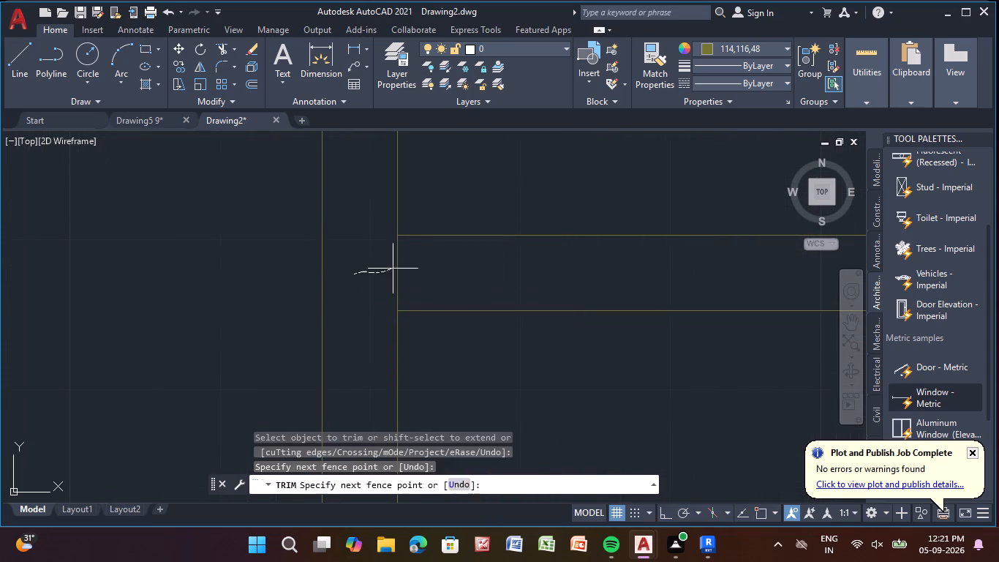
drag(399, 267, 465, 259)
Trim both central vertical partition lines between the horizontal pair, and the upper horizontal line within the central partition's thickness.
scroll(468, 259, down, 5)
middle_drag(601, 277, 429, 332)
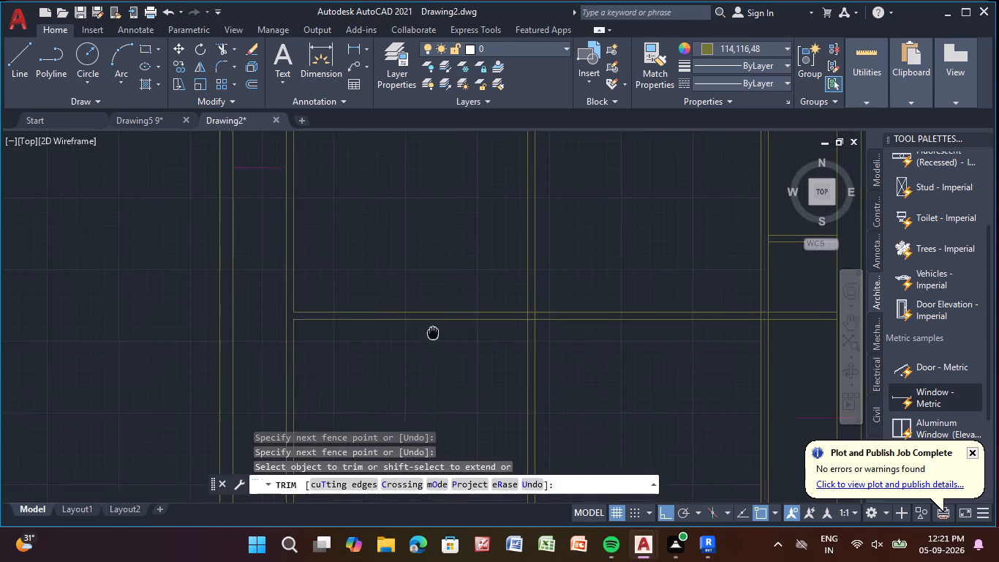
middle_drag(429, 332, 430, 332)
scroll(538, 315, up, 7)
drag(499, 315, 189, 357)
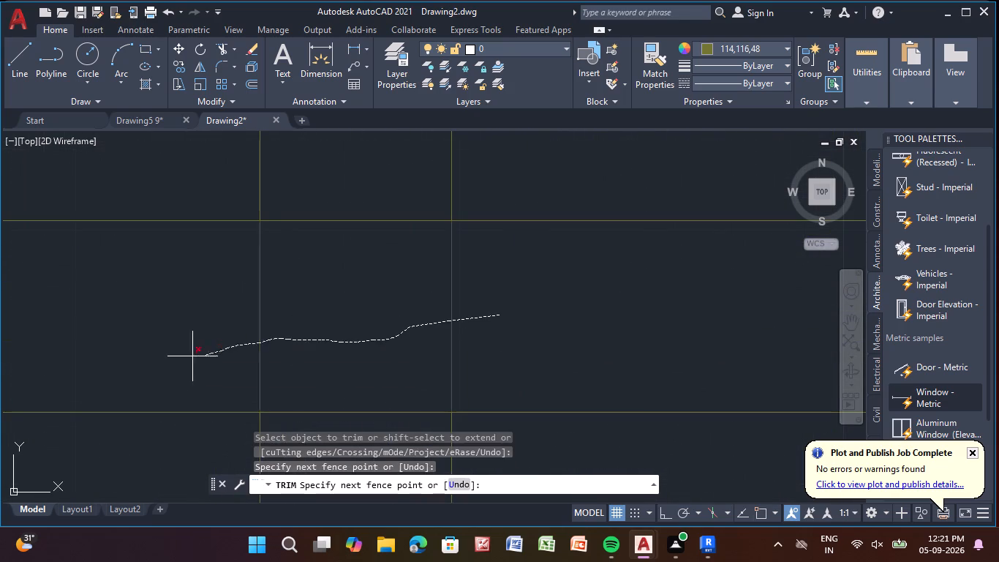
drag(189, 357, 186, 357)
drag(307, 194, 305, 284)
scroll(347, 302, down, 5)
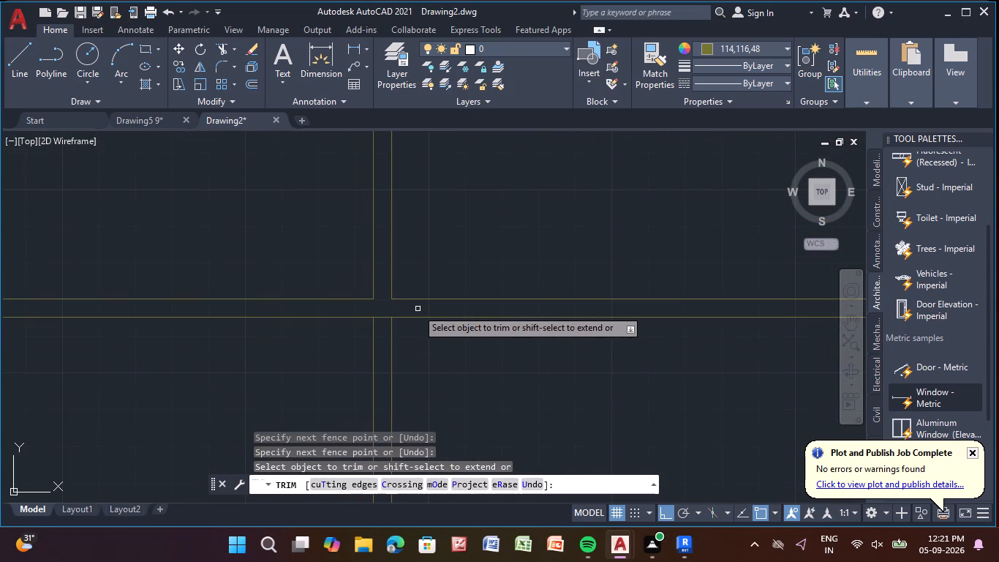
scroll(425, 323, down, 3)
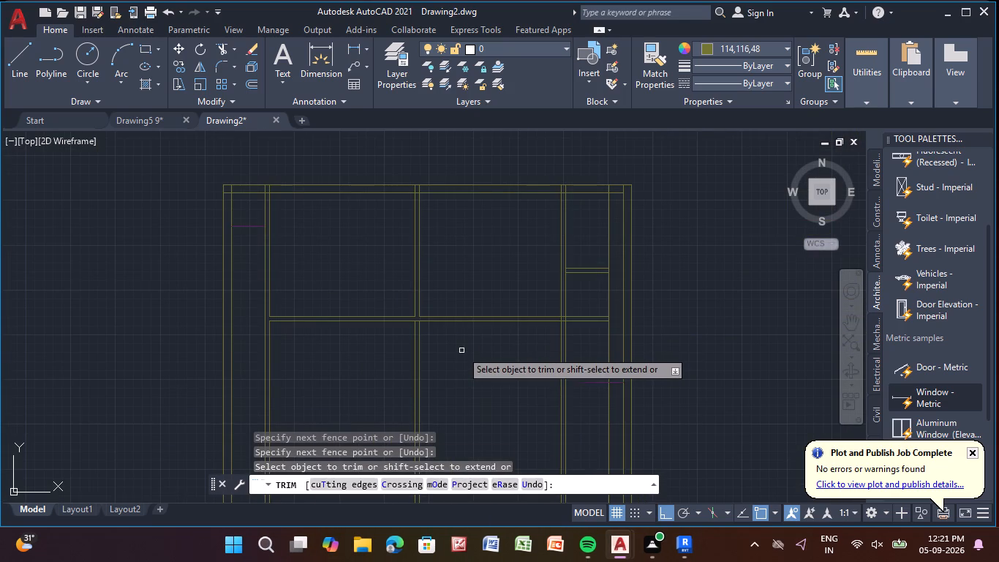
key(Escape)
key(Escape)
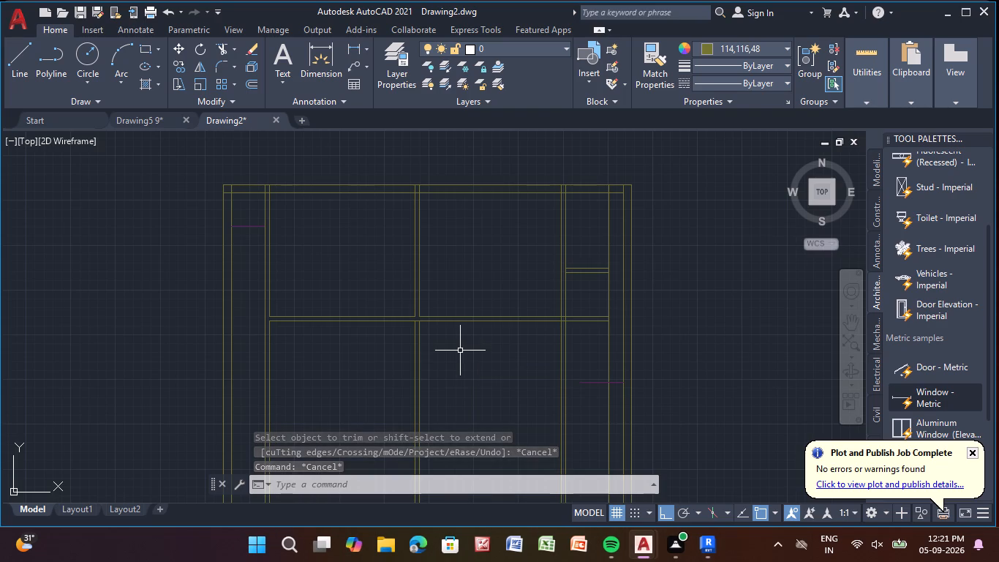
Offset the left vertical partition's inner line 7'-0" to the right, below the horizontal partition pair.
scroll(431, 357, down, 1)
middle_drag(395, 368, 319, 262)
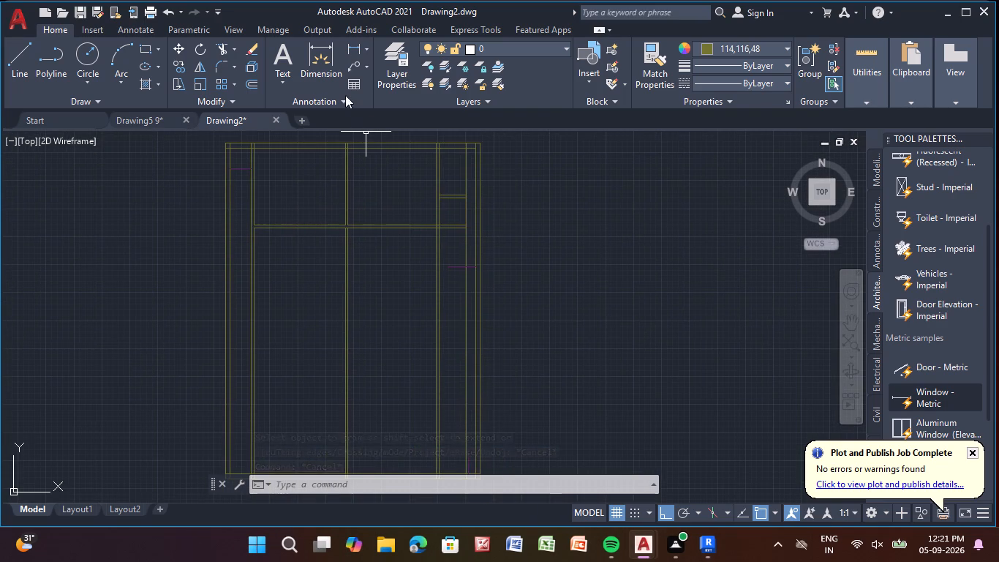
drag(247, 86, 248, 94)
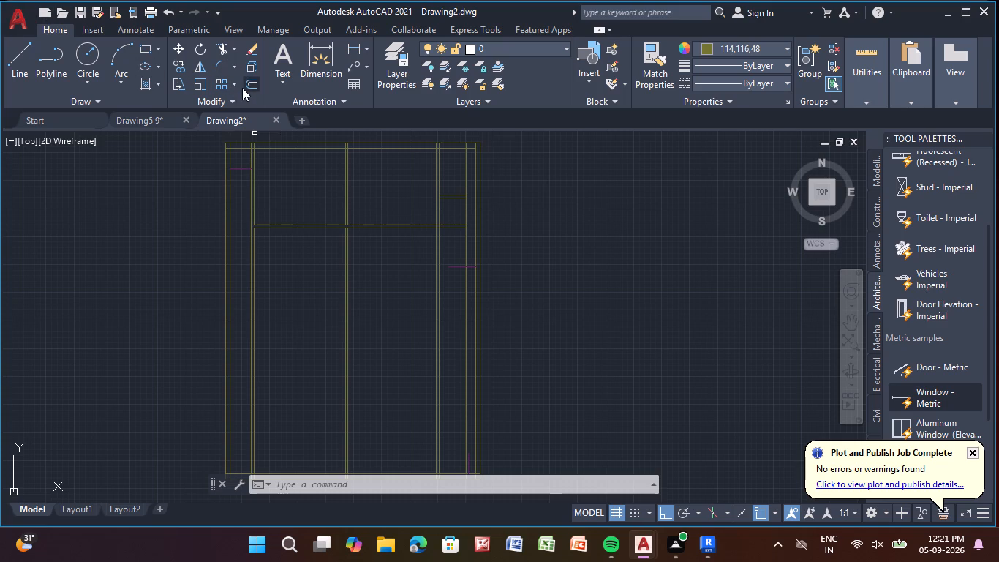
click(244, 88)
key(Return)
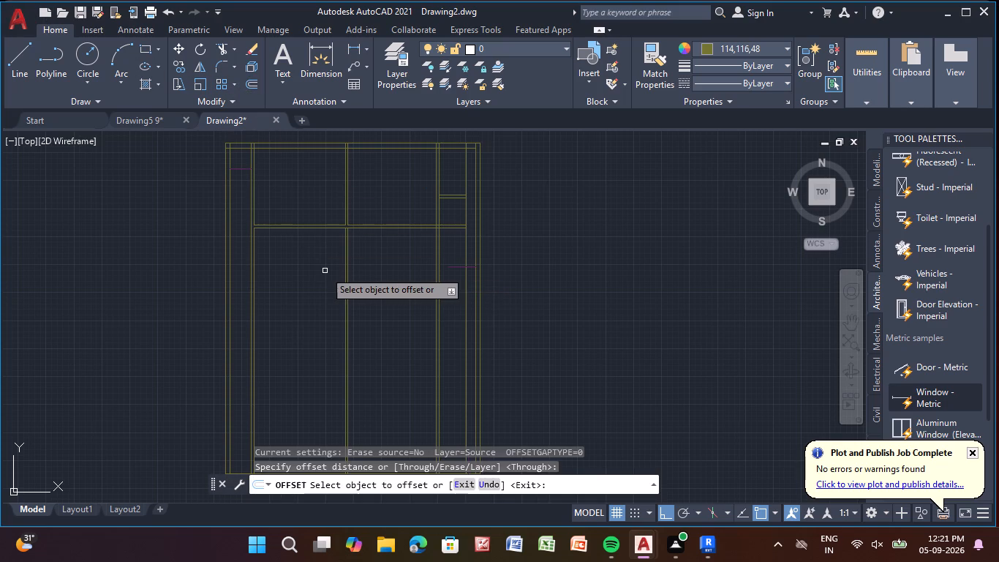
scroll(299, 219, down, 1)
scroll(299, 219, up, 5)
middle_drag(303, 245, 325, 238)
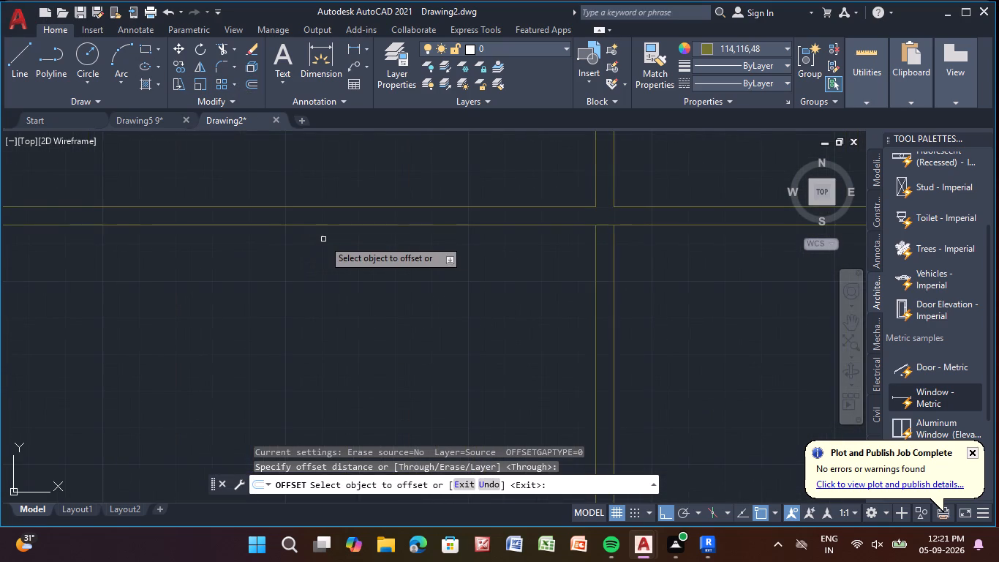
scroll(323, 239, down, 3)
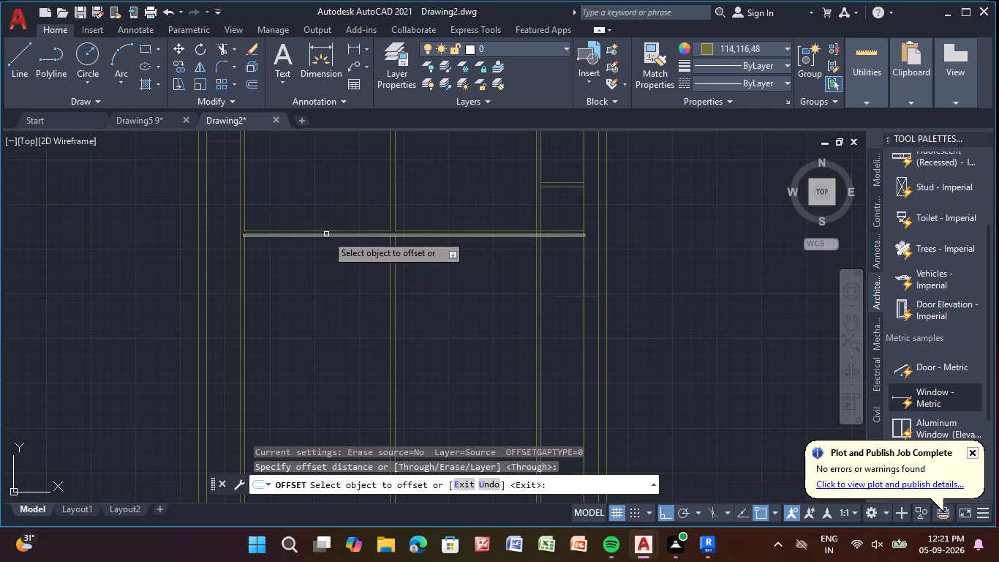
click(243, 296)
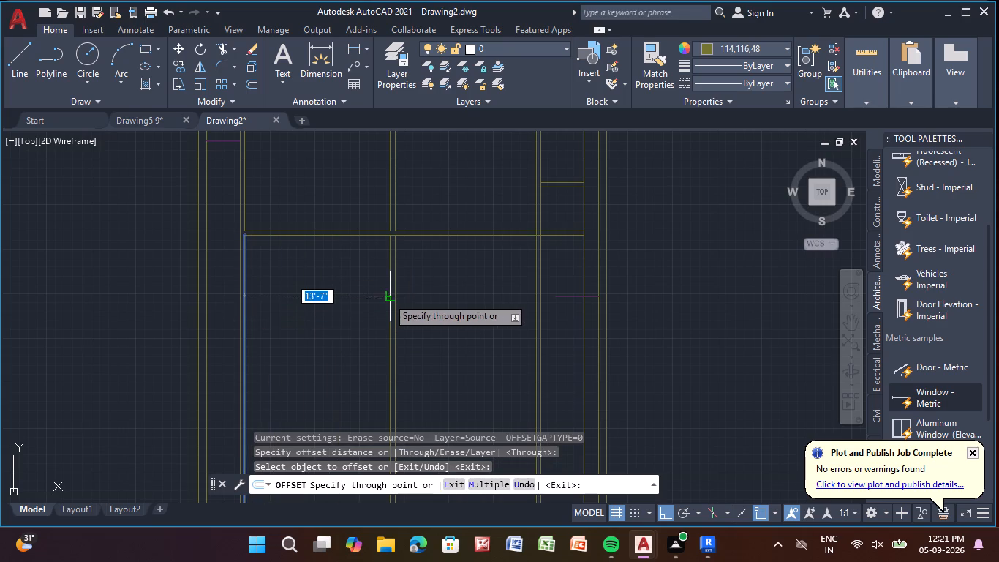
key(7)
text('-0")
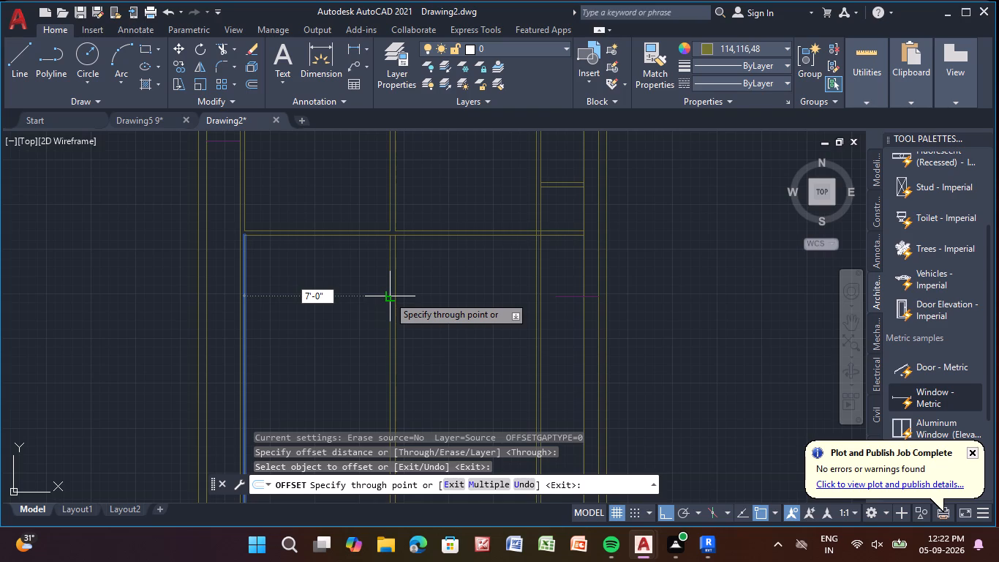
key(Return)
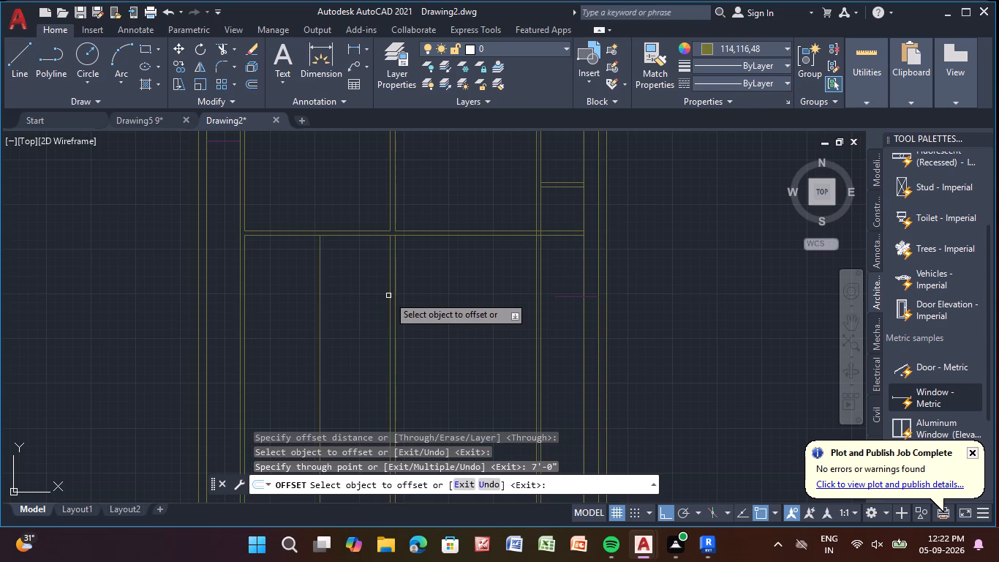
Offset the lower line of the full-width horizontal partition pair 5'-0" downward.
click(291, 233)
click(310, 236)
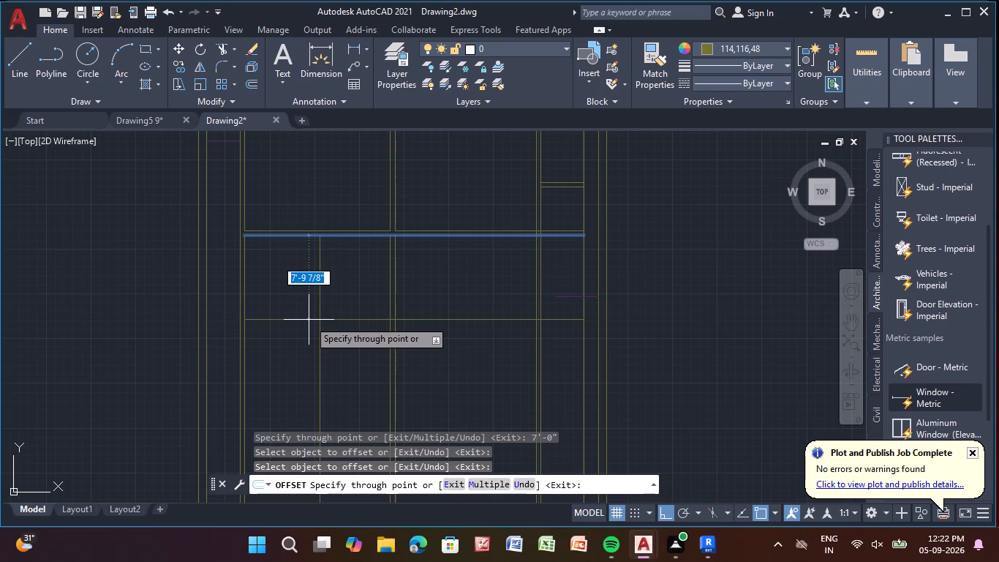
text(5'-0")
key(Return)
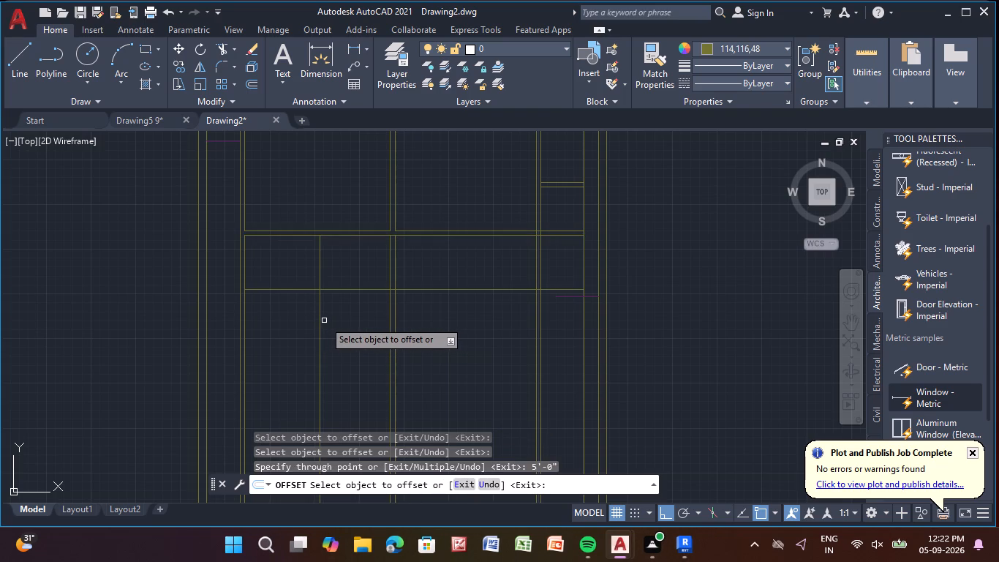
Give the two new partition lines a 5" thickness, offsetting the vertical one to the right and the horizontal one downward.
click(321, 320)
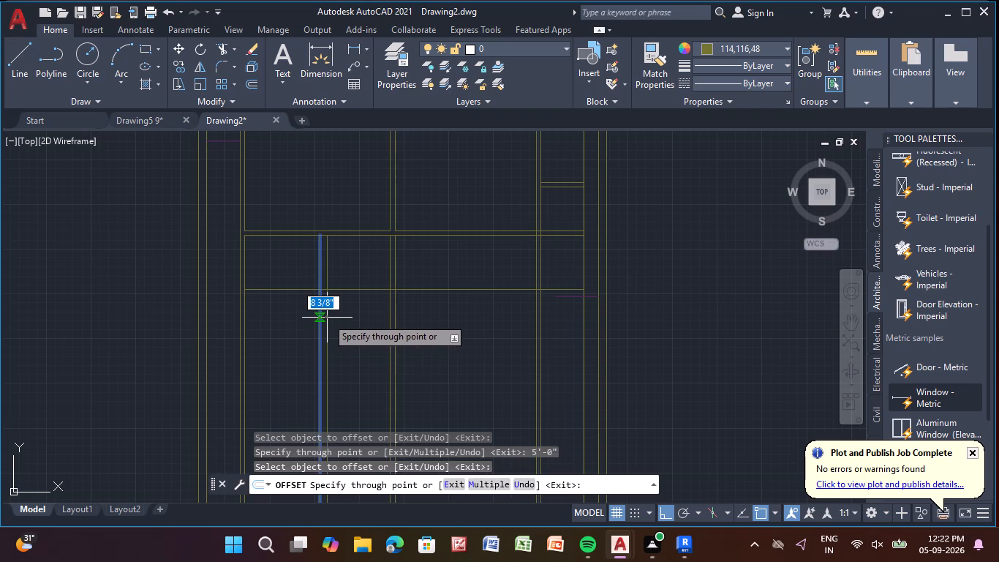
key(5)
key(shift+quotedbl)
key(Return)
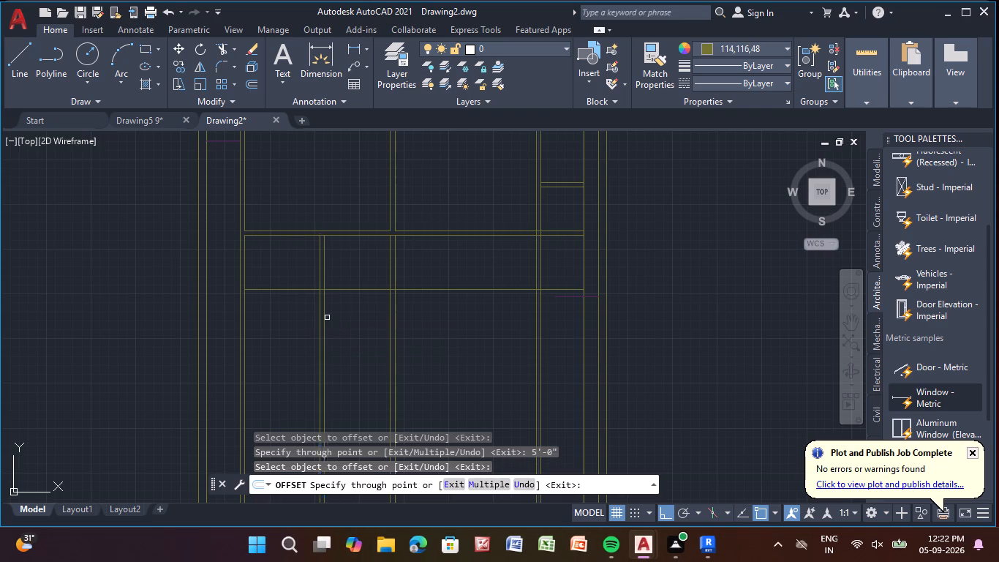
click(335, 290)
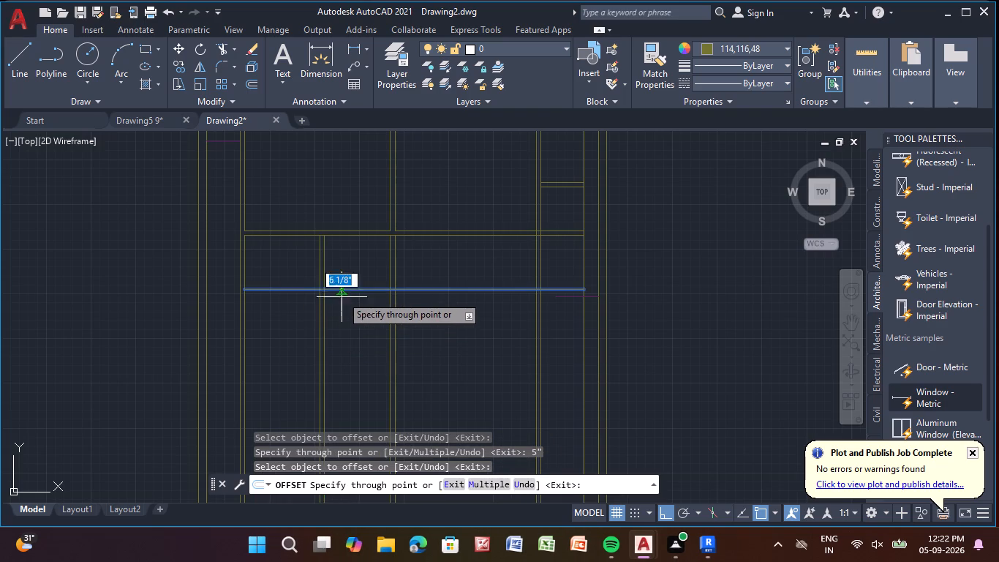
key(5)
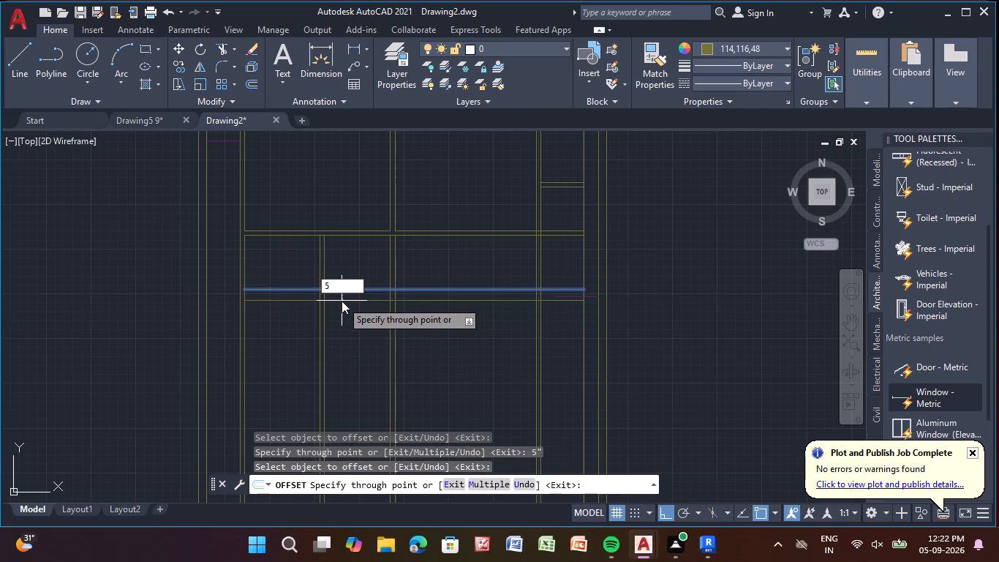
key(shift+quotedbl)
key(Return)
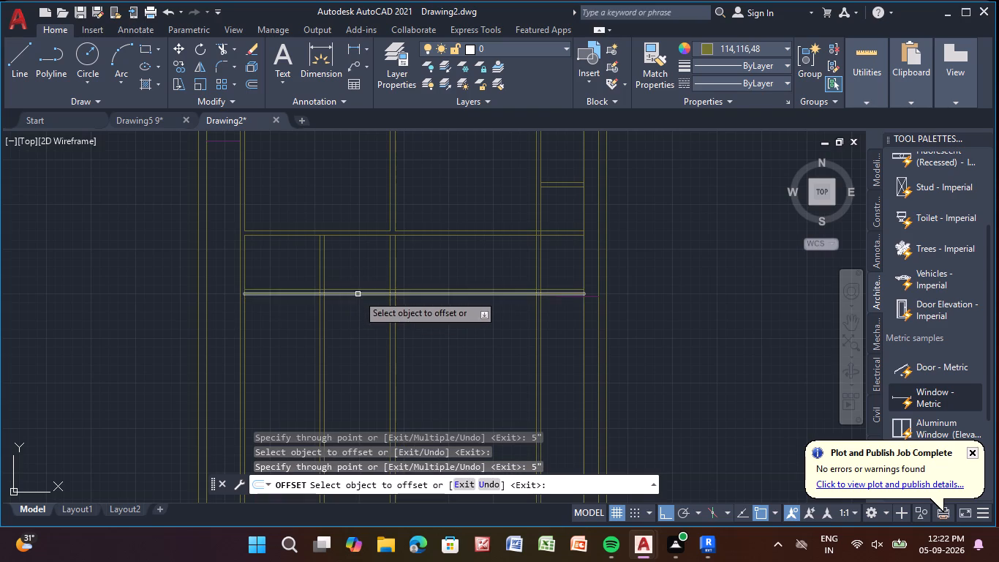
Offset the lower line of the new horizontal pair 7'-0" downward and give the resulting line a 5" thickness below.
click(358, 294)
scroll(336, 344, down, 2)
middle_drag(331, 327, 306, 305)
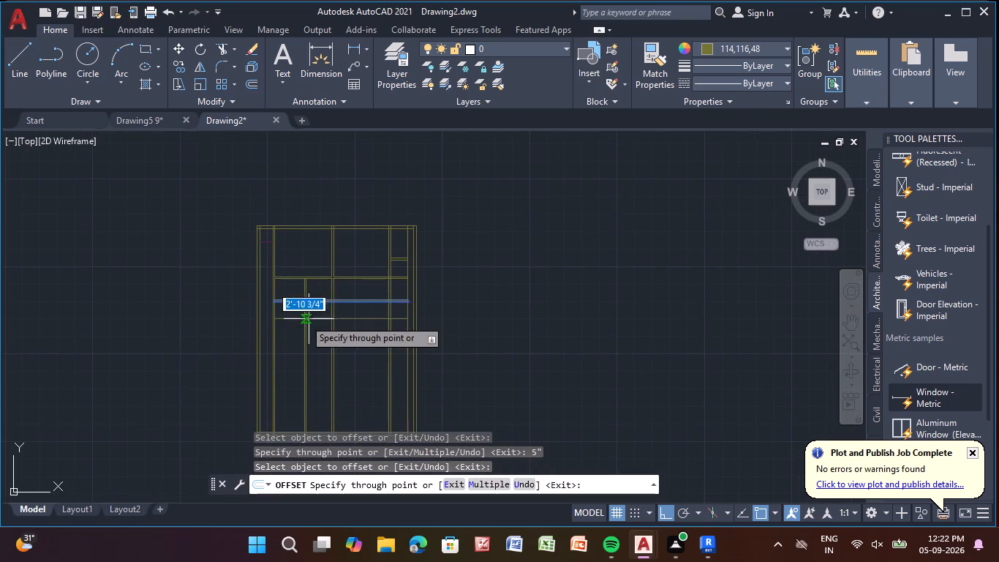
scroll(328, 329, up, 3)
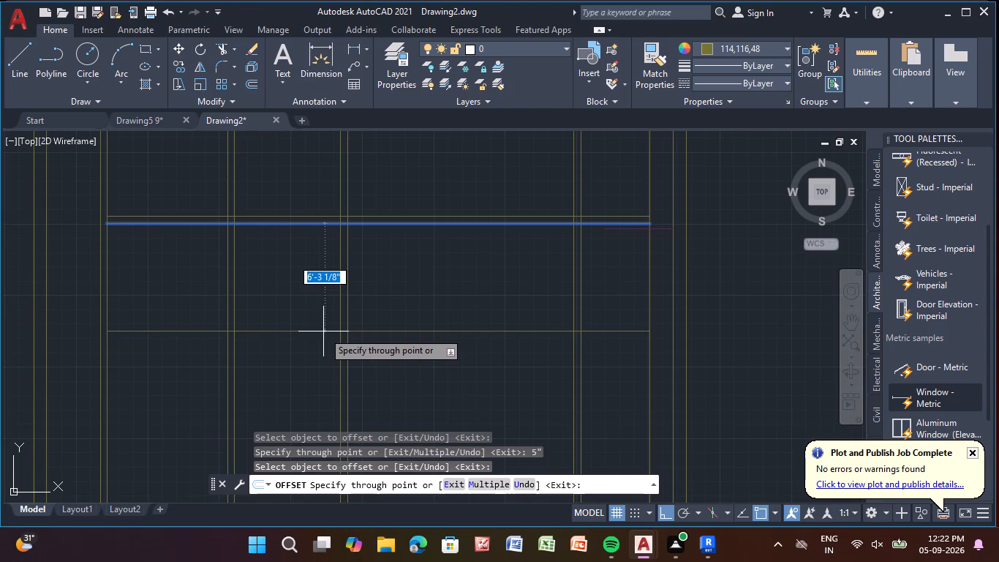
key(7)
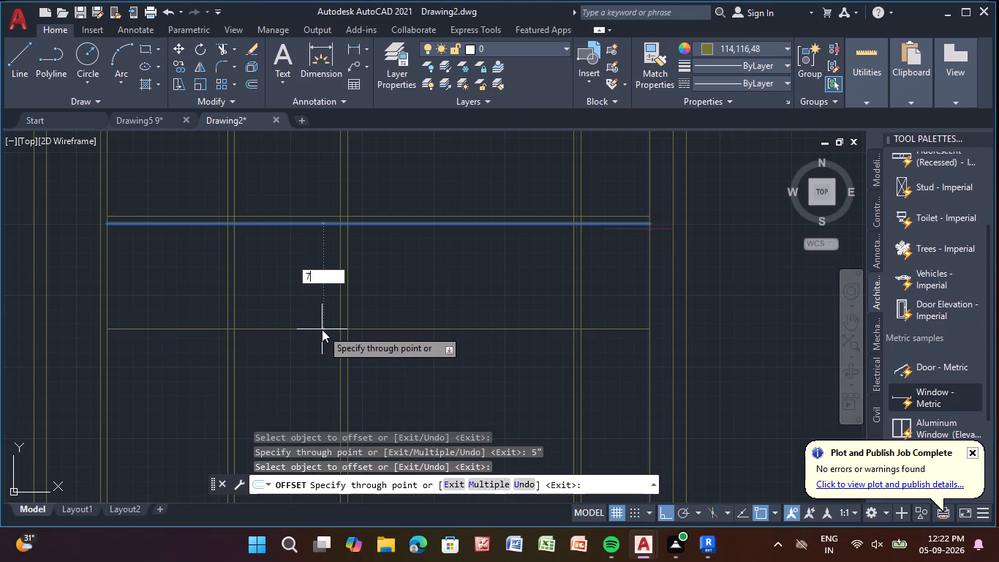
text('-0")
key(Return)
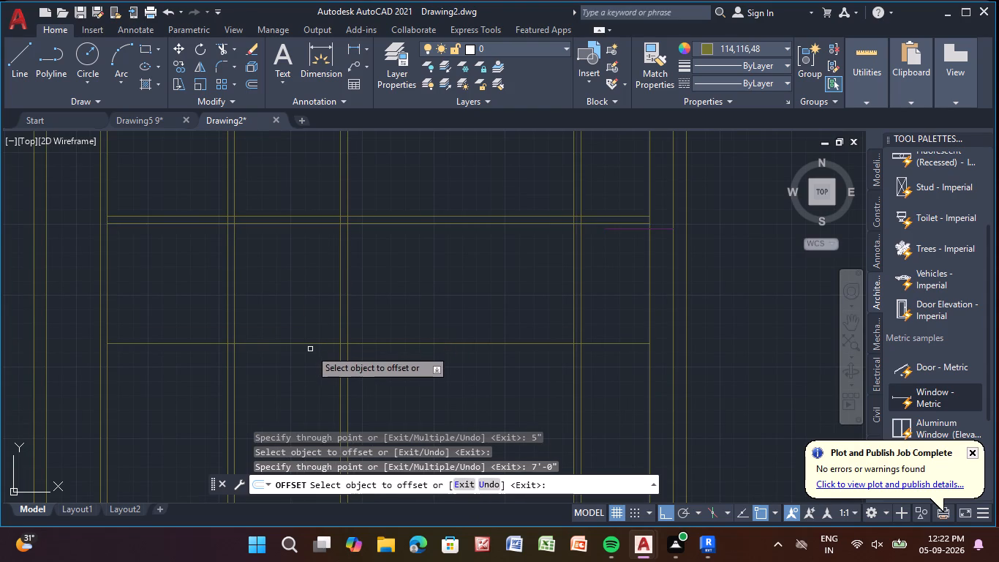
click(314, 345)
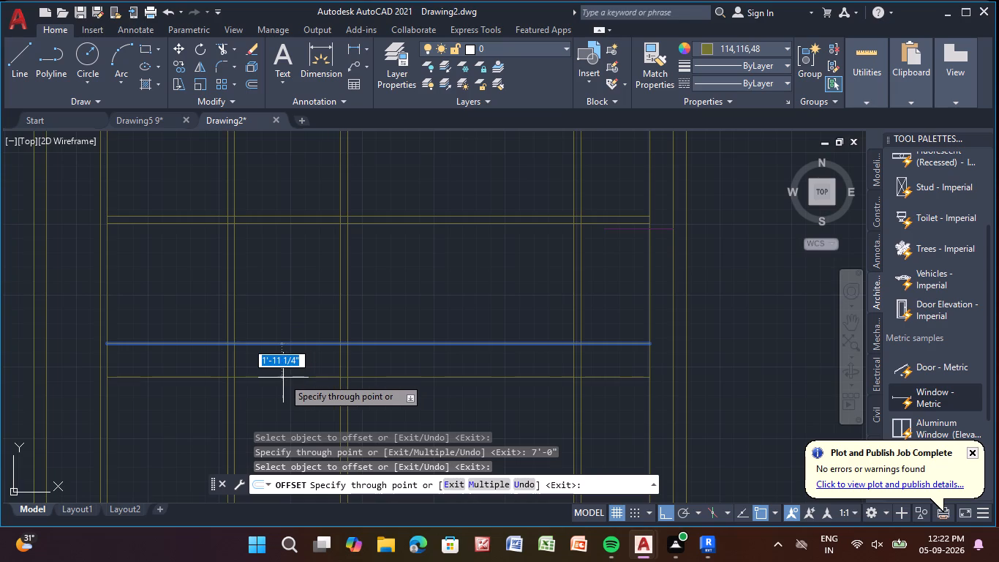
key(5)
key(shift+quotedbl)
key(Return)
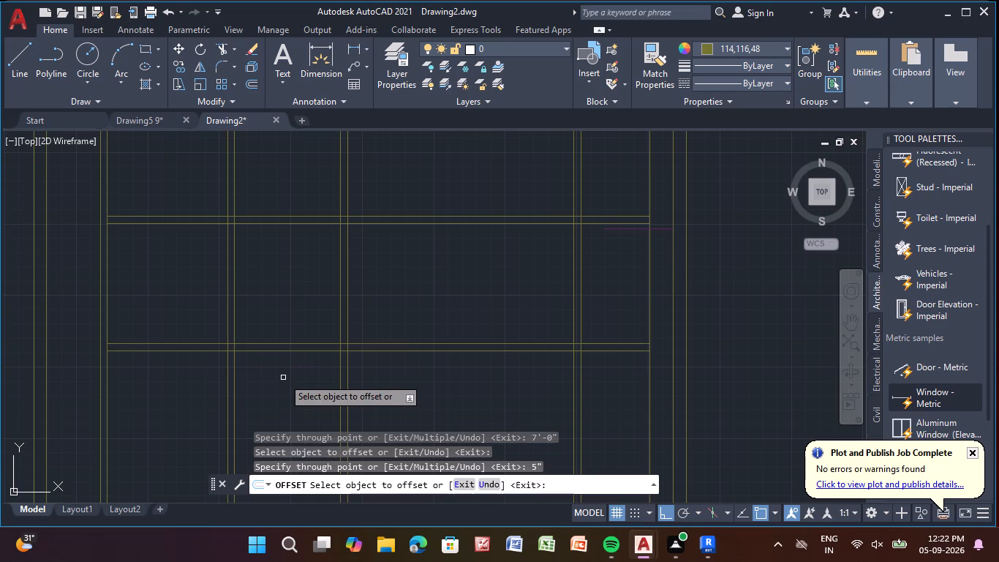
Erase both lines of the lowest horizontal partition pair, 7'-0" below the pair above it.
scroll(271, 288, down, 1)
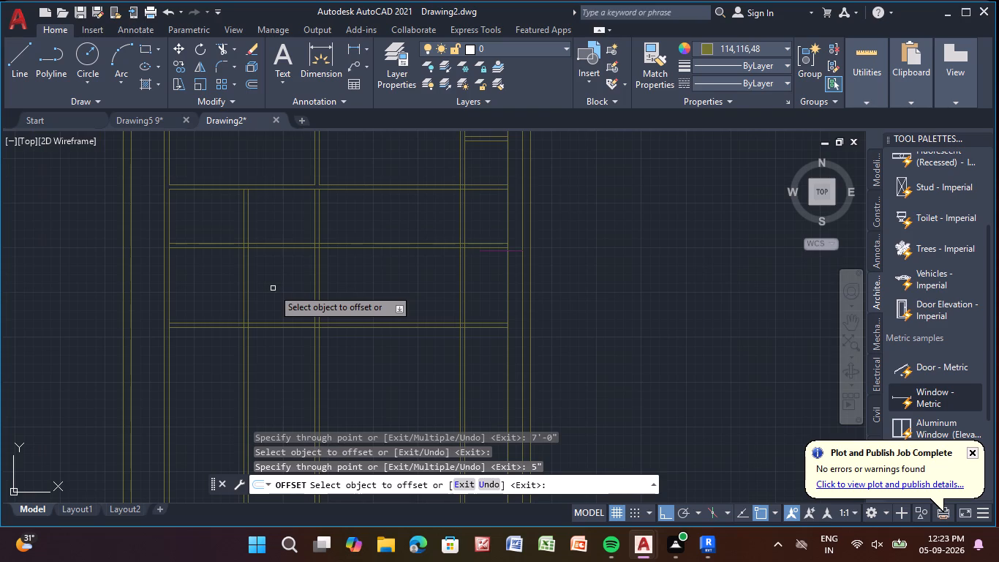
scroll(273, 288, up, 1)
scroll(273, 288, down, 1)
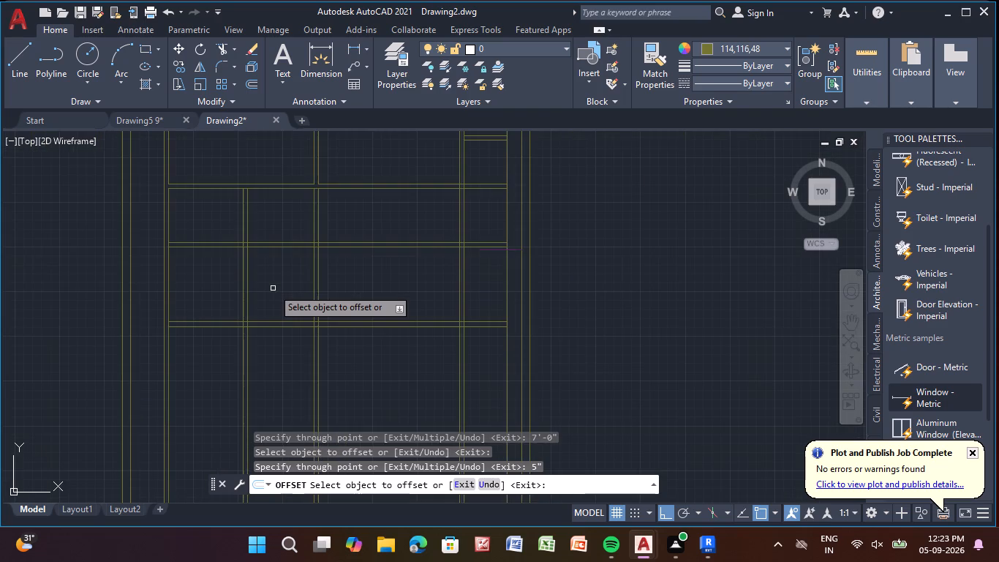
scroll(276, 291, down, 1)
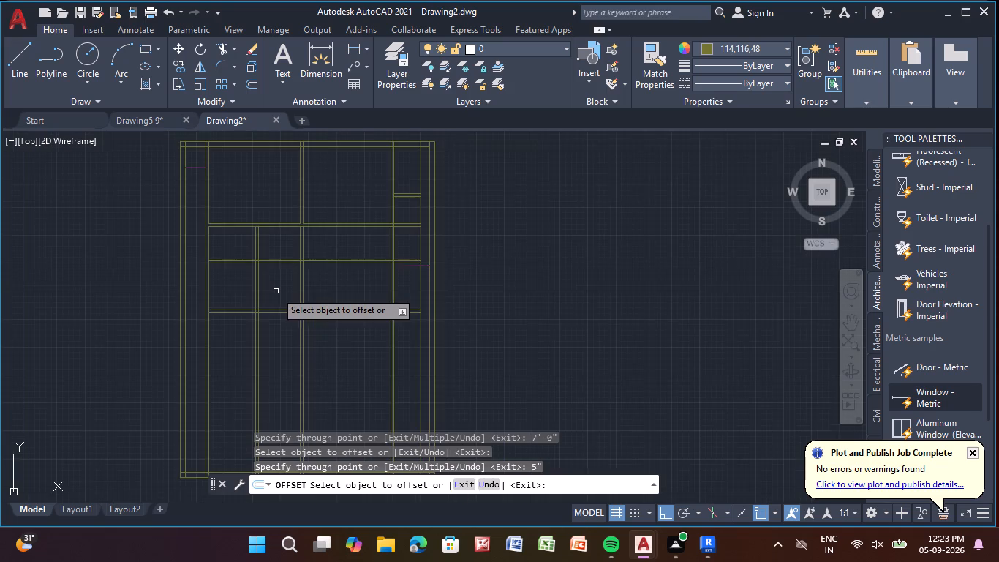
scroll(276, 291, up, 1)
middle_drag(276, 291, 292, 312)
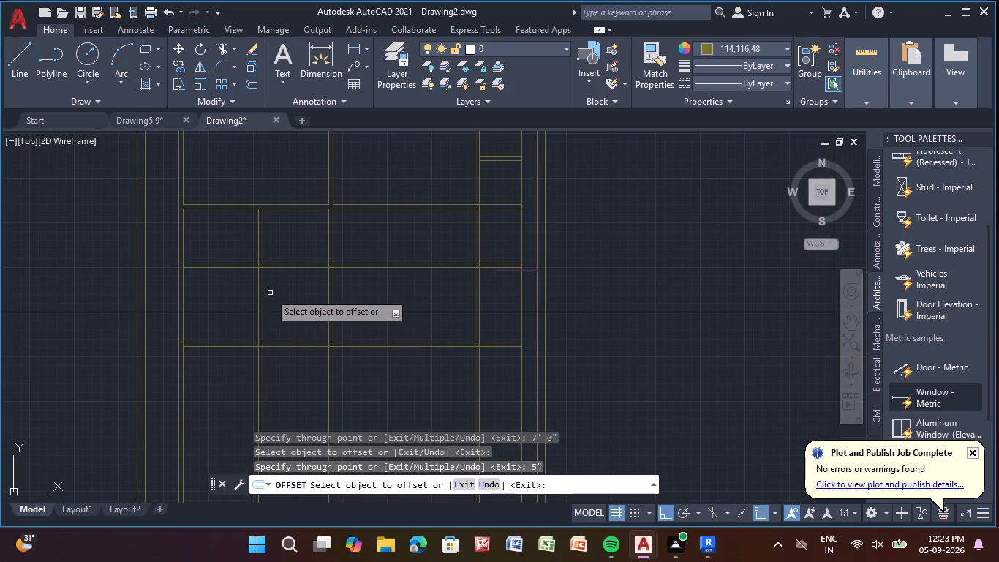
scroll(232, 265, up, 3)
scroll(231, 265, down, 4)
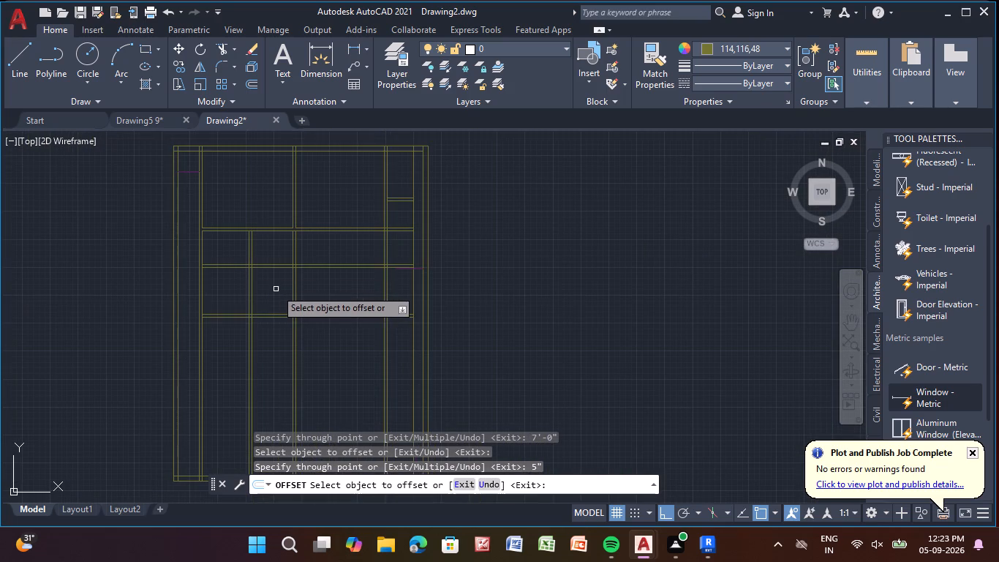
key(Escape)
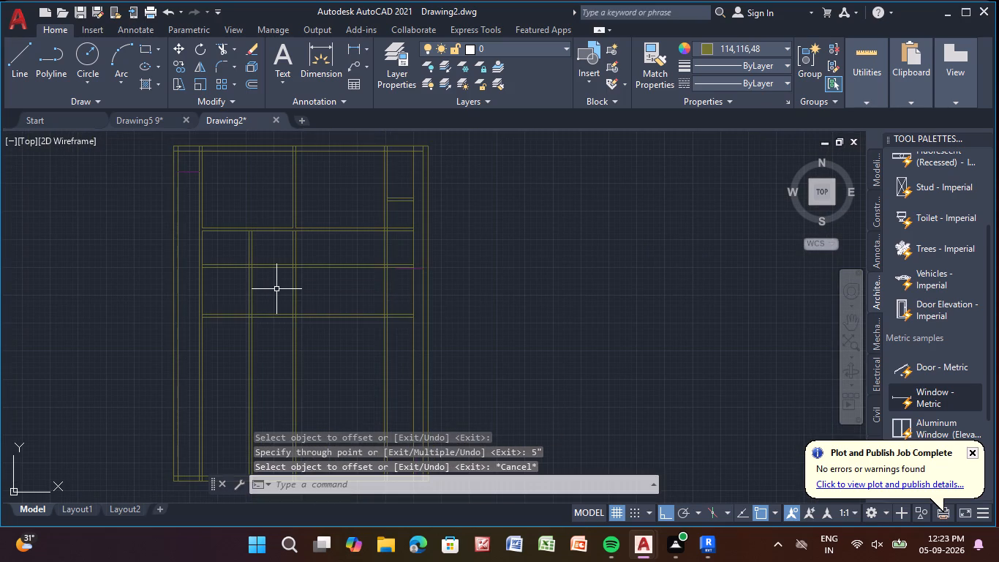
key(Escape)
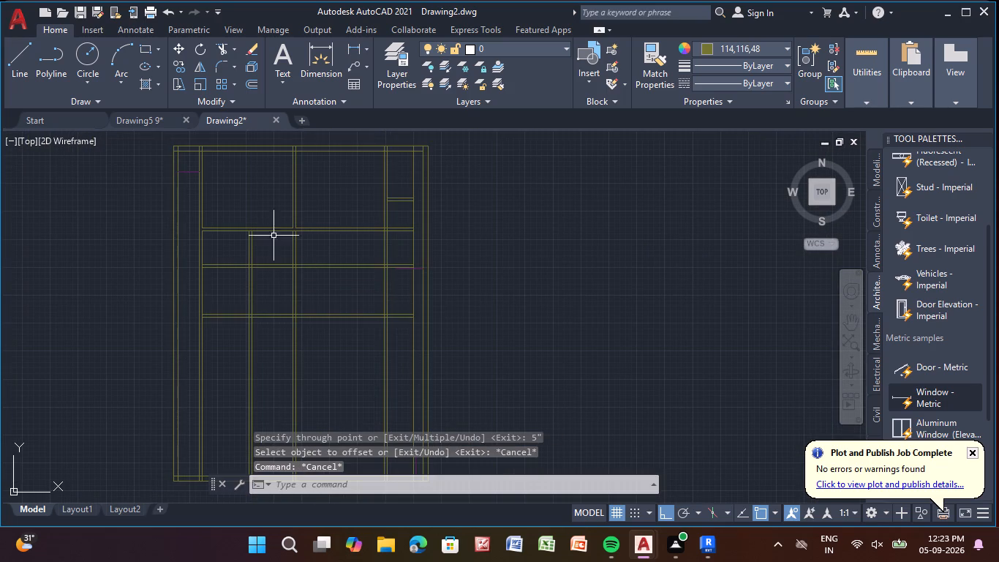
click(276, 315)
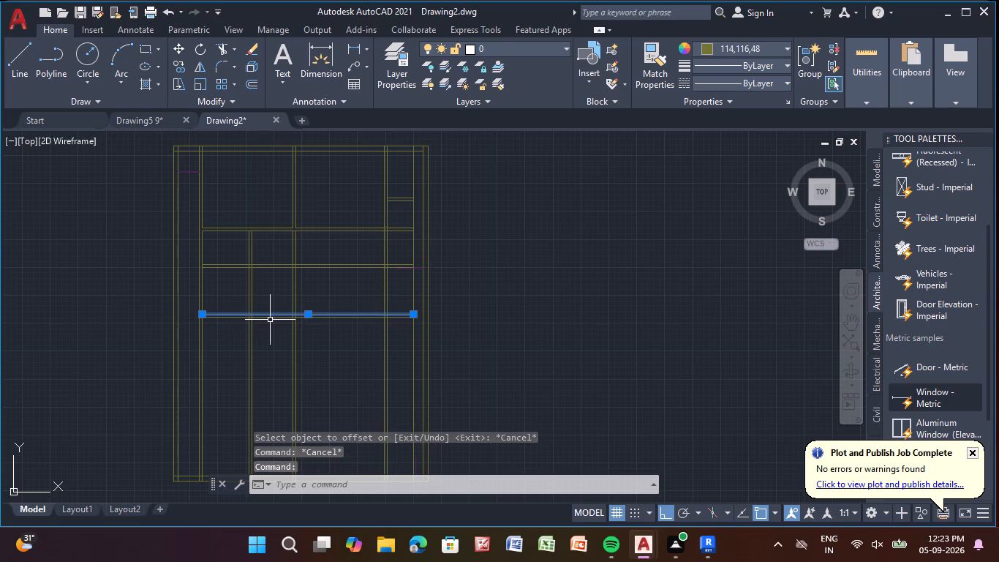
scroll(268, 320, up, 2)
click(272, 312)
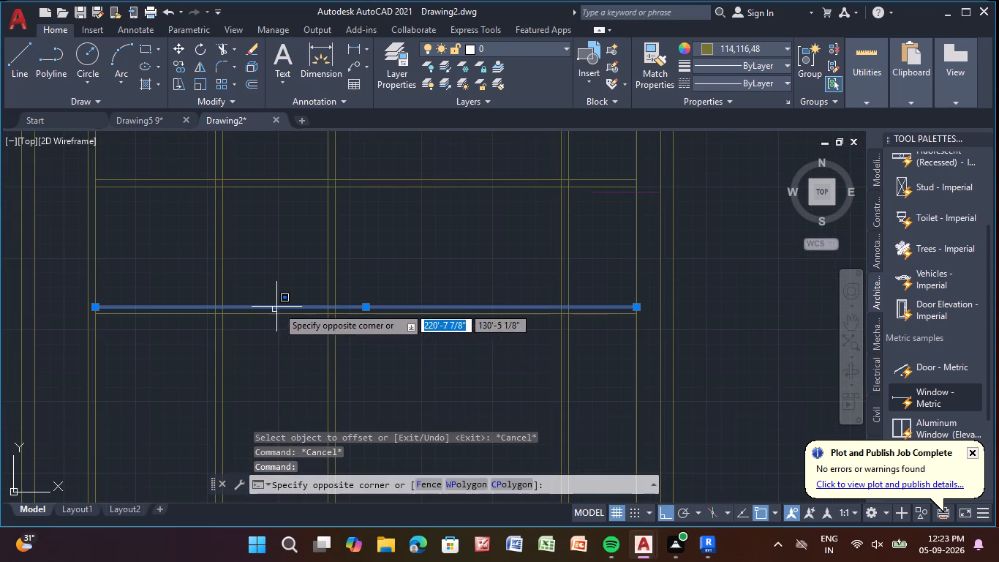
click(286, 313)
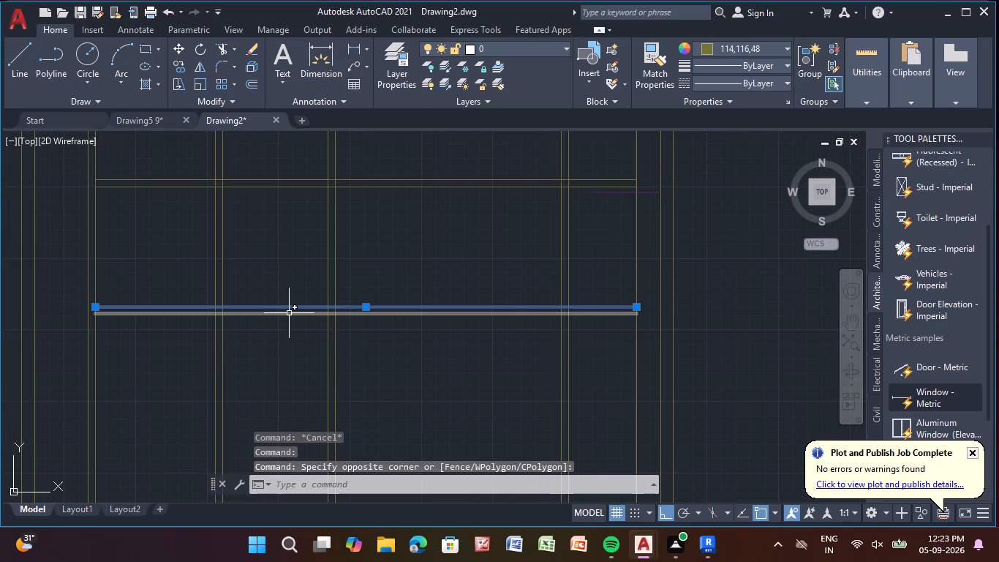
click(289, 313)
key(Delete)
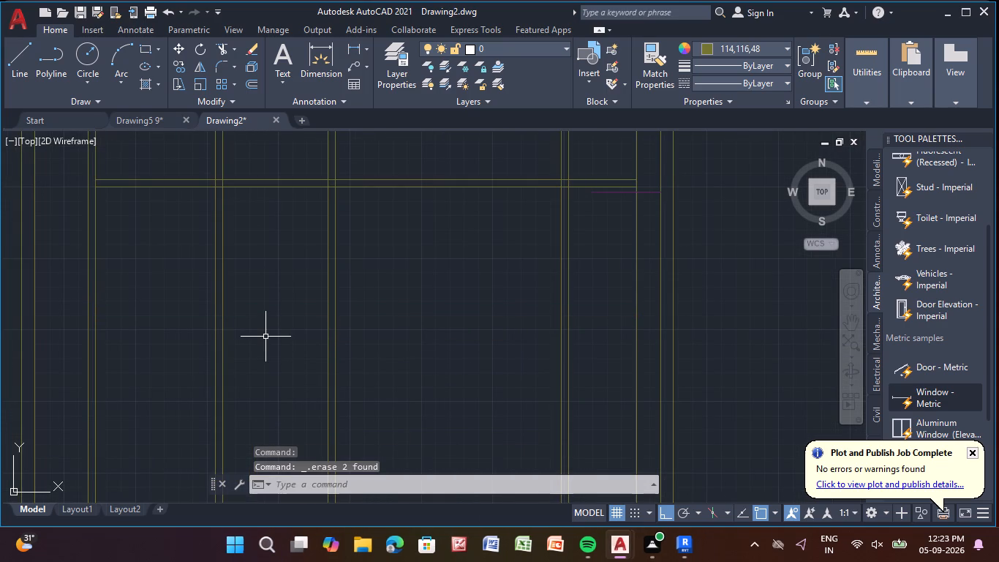
Offset the upper line of the lower full-width horizontal pair 5'-0" downward and give the resulting line a 5" thickness below.
click(251, 86)
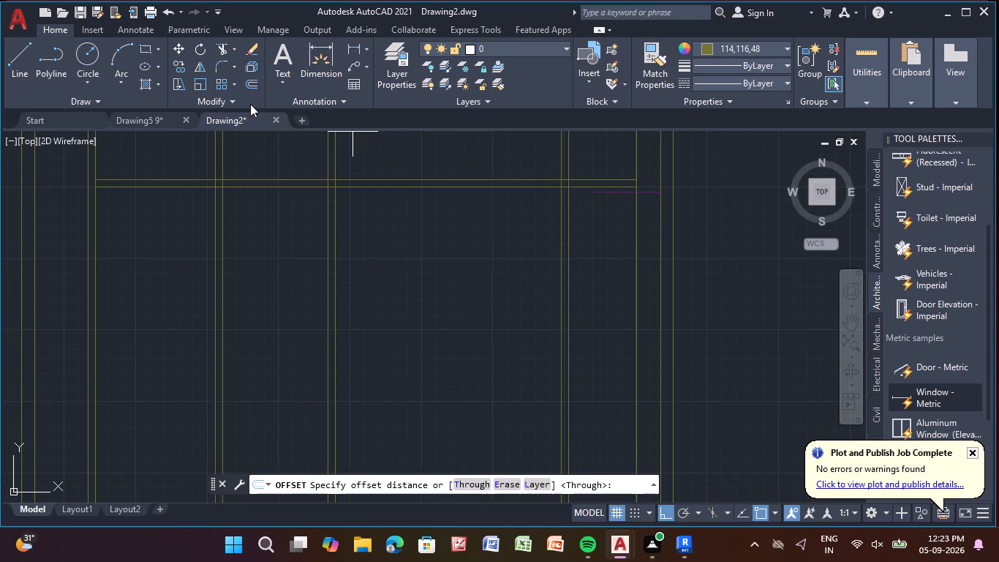
key(Return)
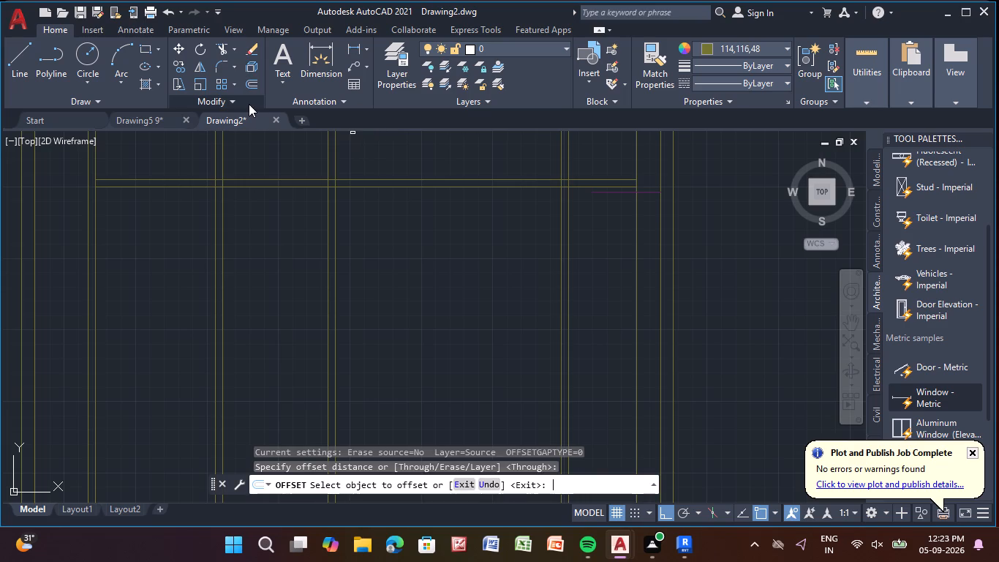
click(154, 179)
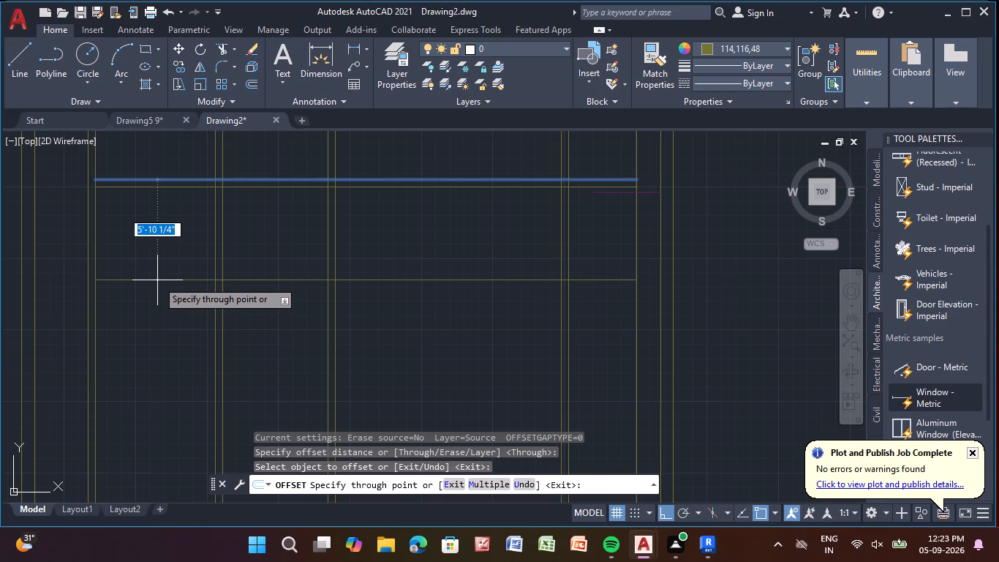
key(5)
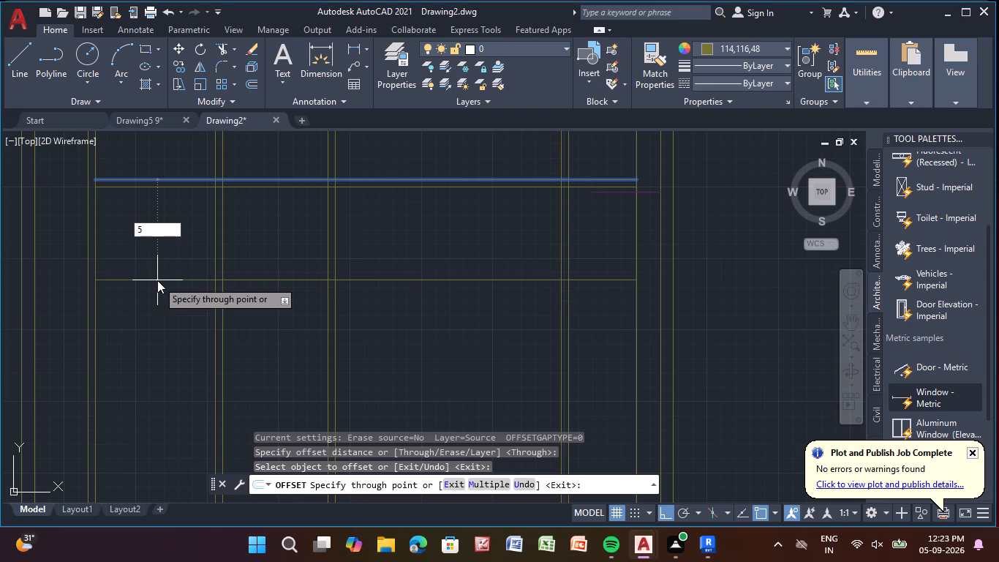
text('-0")
key(Return)
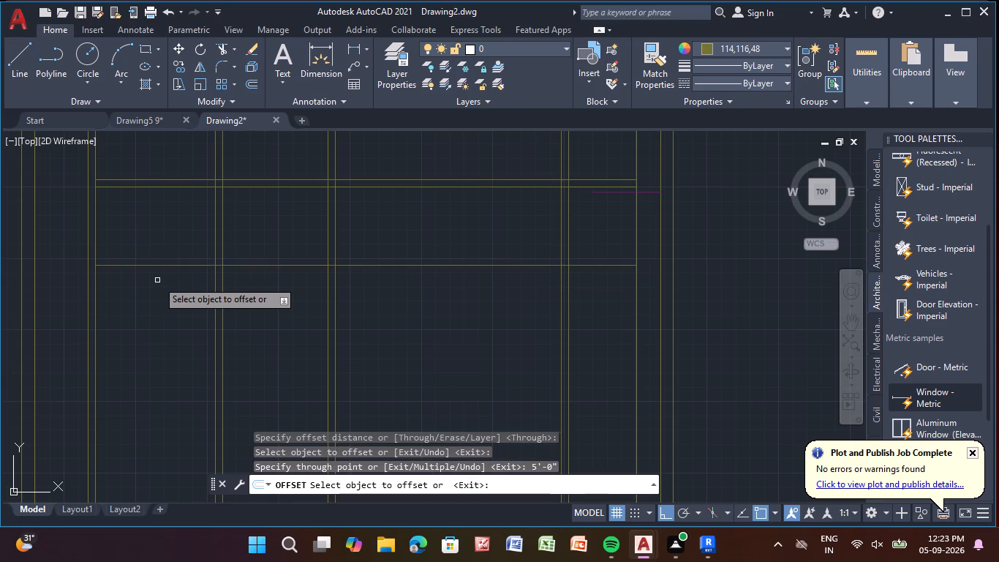
click(172, 267)
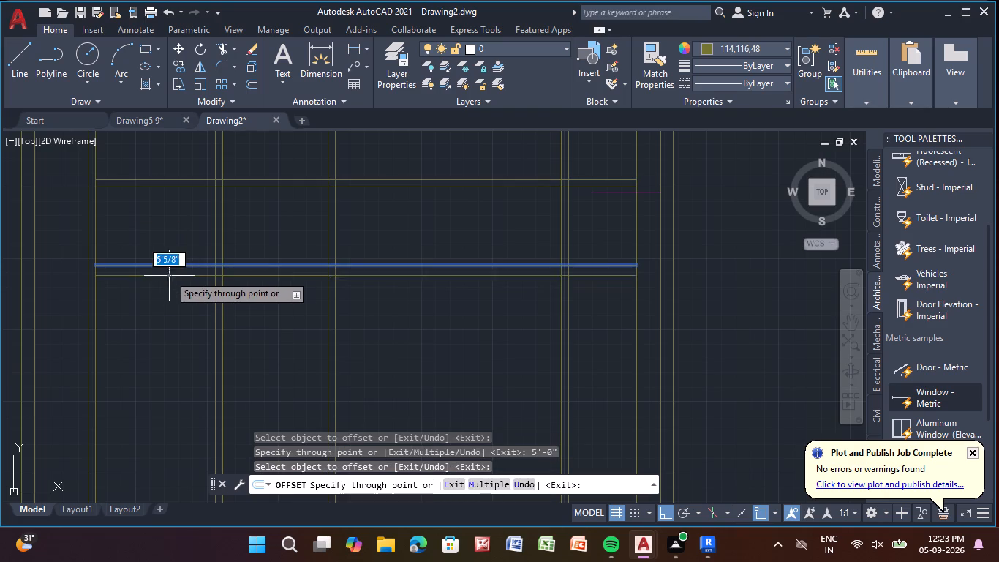
key(5)
key(shift+quotedbl)
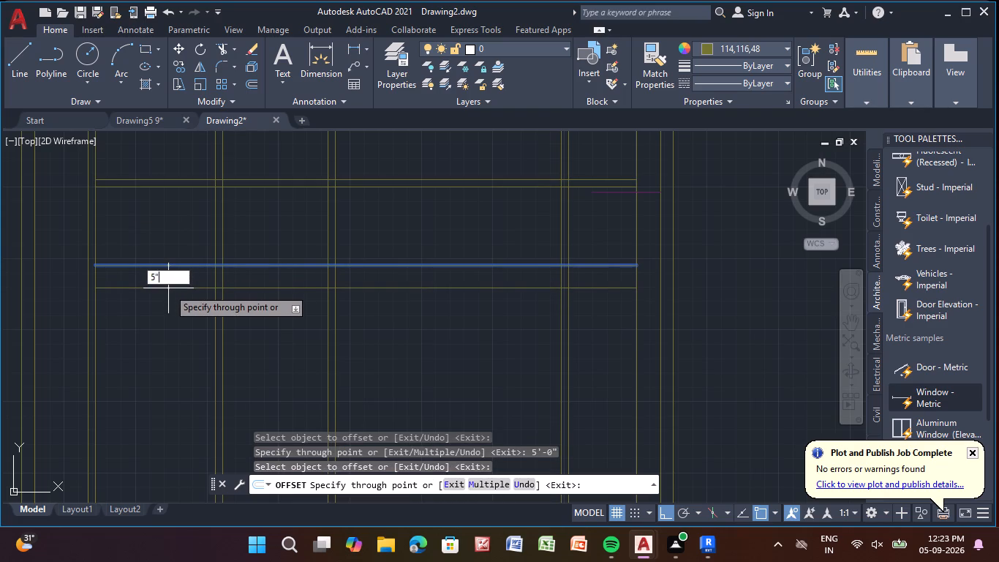
key(Return)
Trim away the centre vertical partition and the two lower horizontal pairs beyond the two small left-hand rooms, cutting the rooms' vertical wall below them.
scroll(215, 216, down, 2)
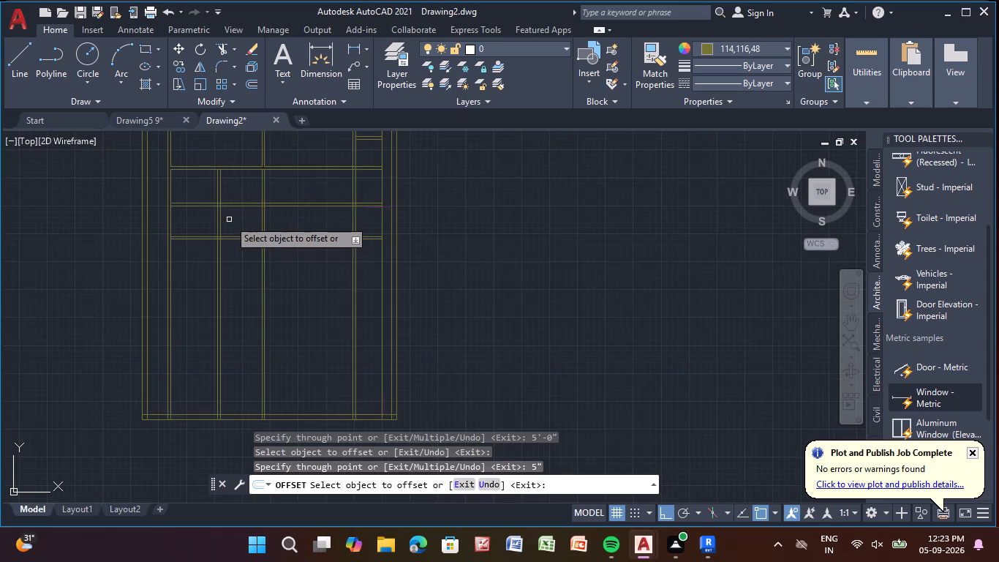
middle_drag(229, 220, 236, 252)
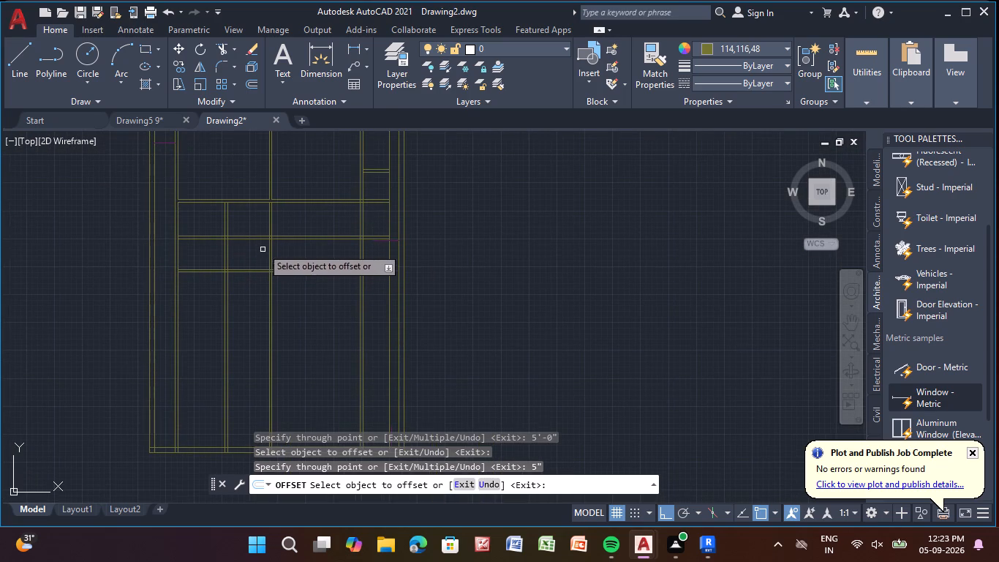
click(222, 49)
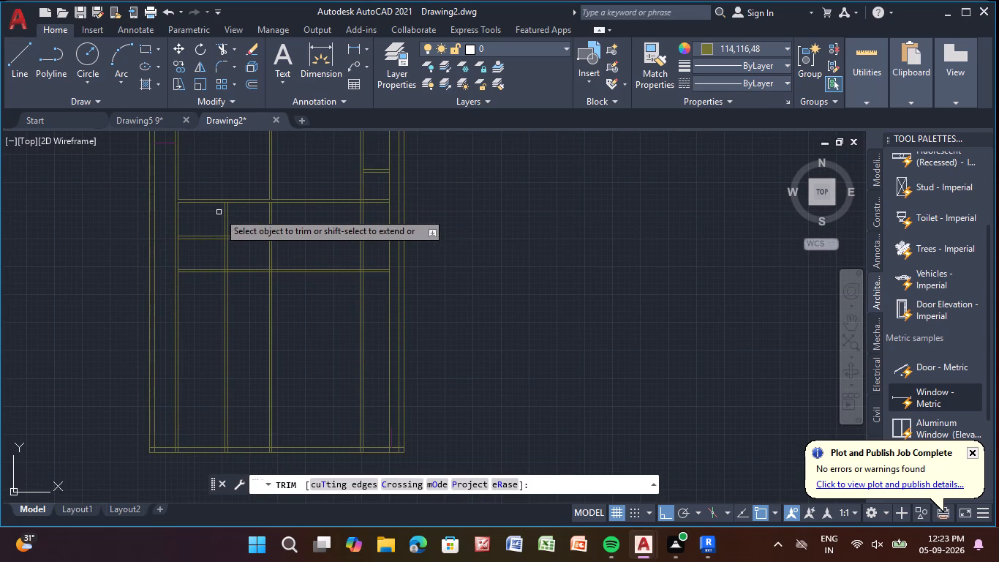
click(257, 222)
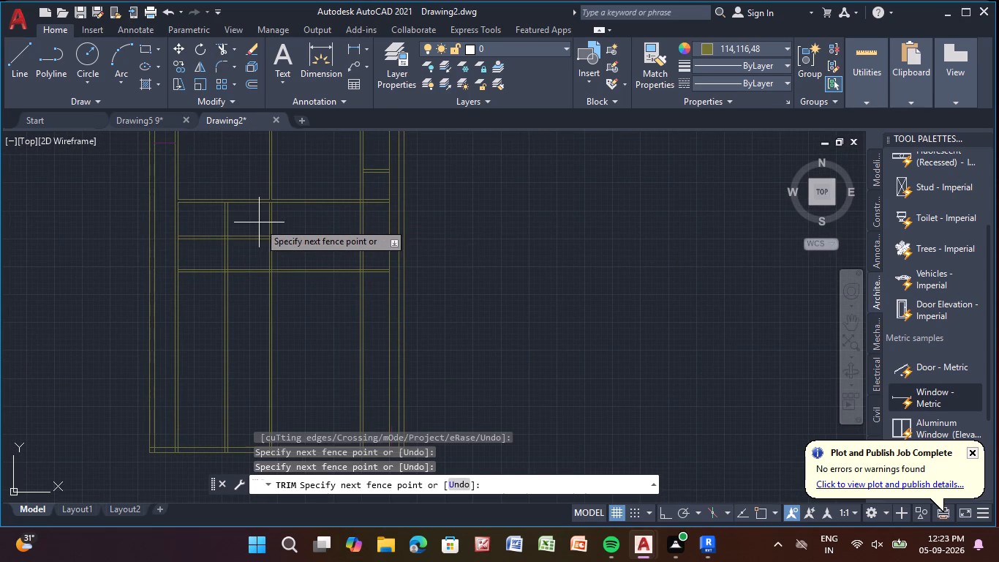
drag(283, 229, 294, 230)
drag(294, 230, 298, 303)
drag(302, 308, 263, 338)
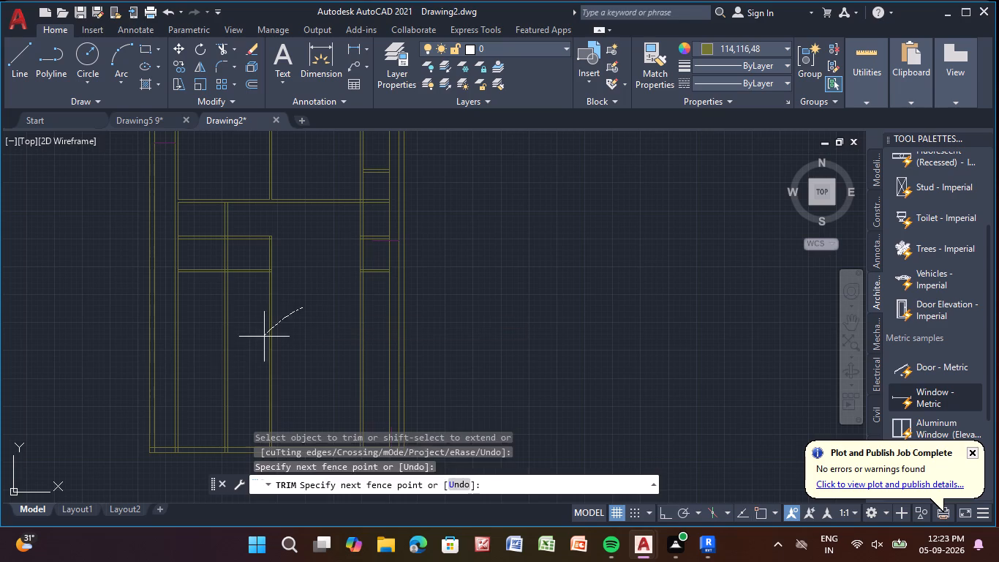
drag(263, 338, 224, 375)
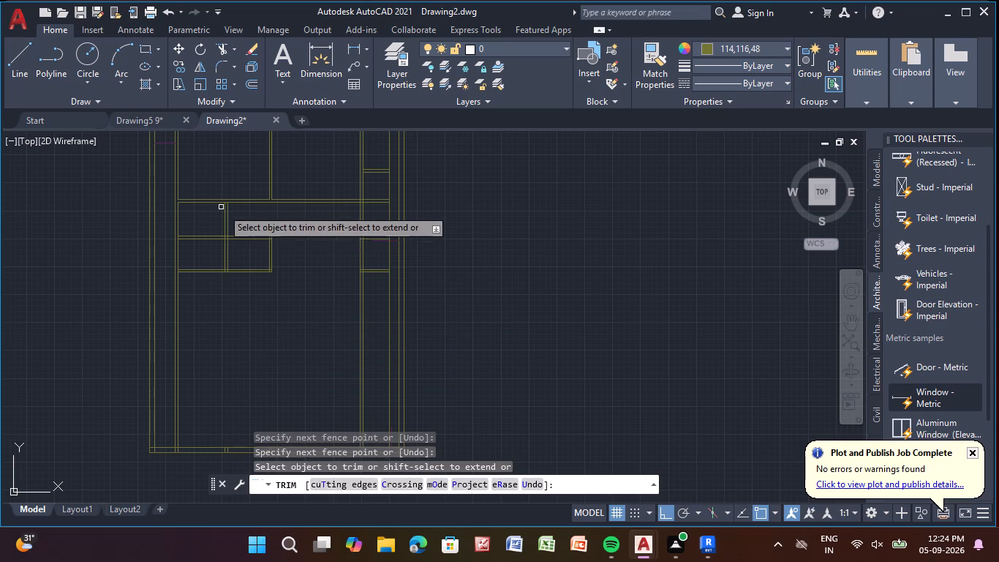
scroll(264, 241, up, 3)
drag(224, 200, 210, 373)
drag(222, 326, 318, 312)
drag(263, 234, 168, 310)
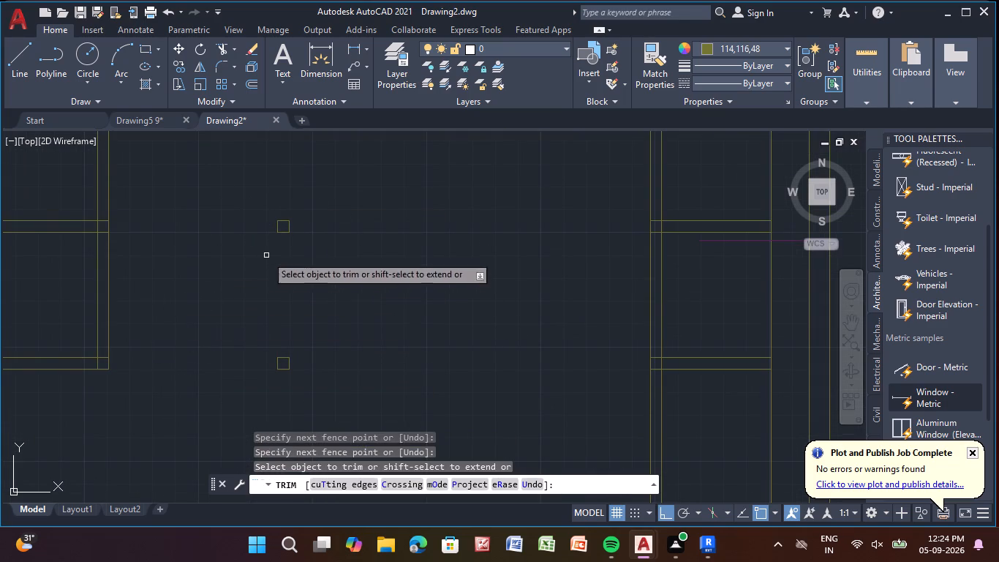
Trim away the right-hand vertical partition and its short horizontal wall pieces below the upper full-width partition.
scroll(355, 270, down, 3)
middle_drag(393, 332, 392, 325)
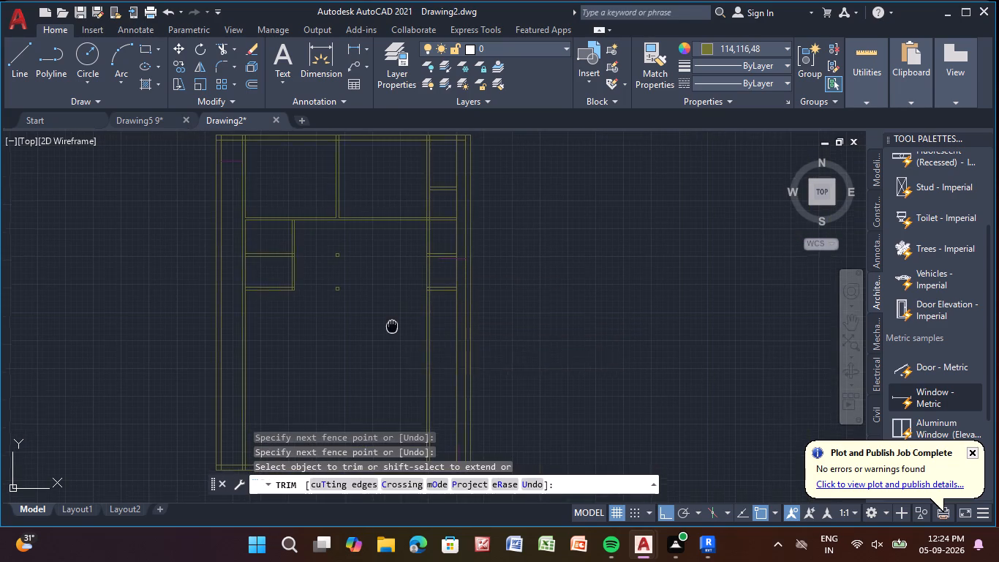
middle_drag(392, 325, 373, 281)
drag(421, 321, 349, 374)
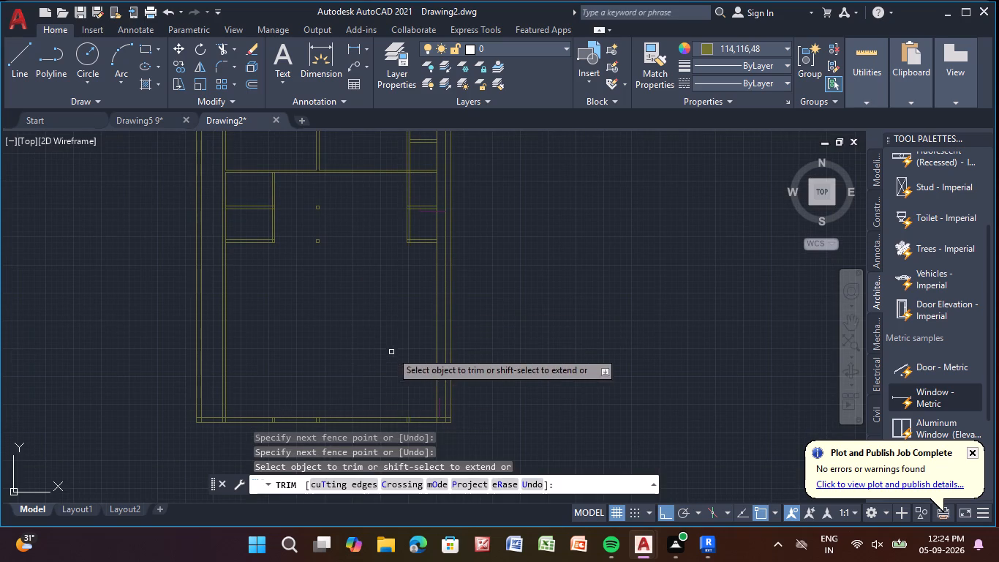
middle_drag(412, 315, 353, 406)
scroll(362, 300, up, 2)
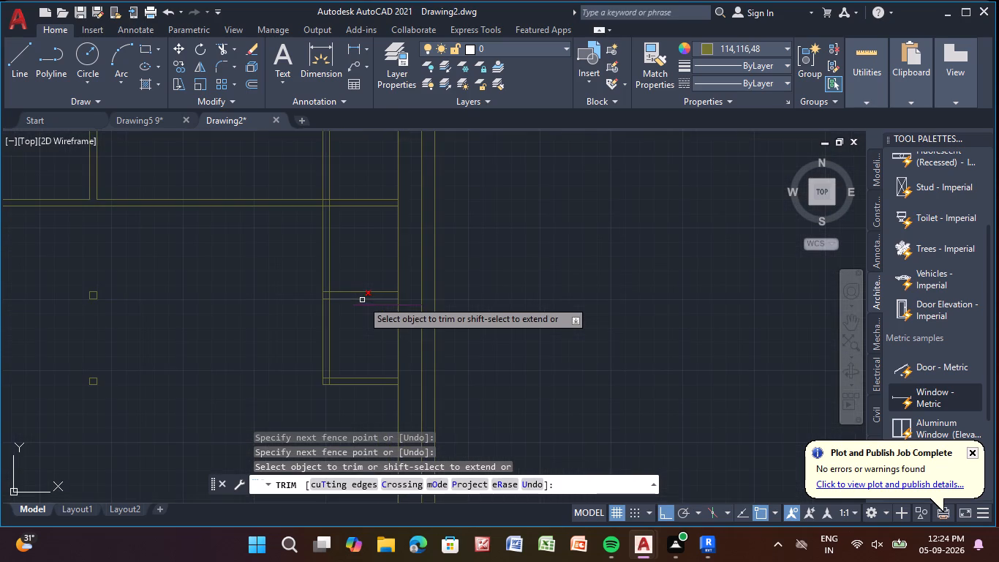
drag(354, 285, 353, 391)
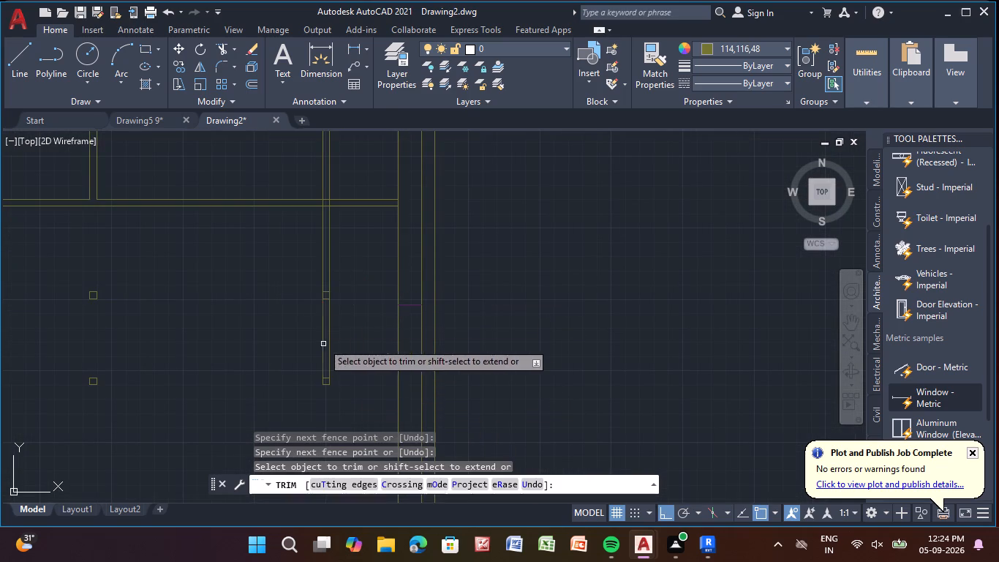
drag(343, 261, 272, 298)
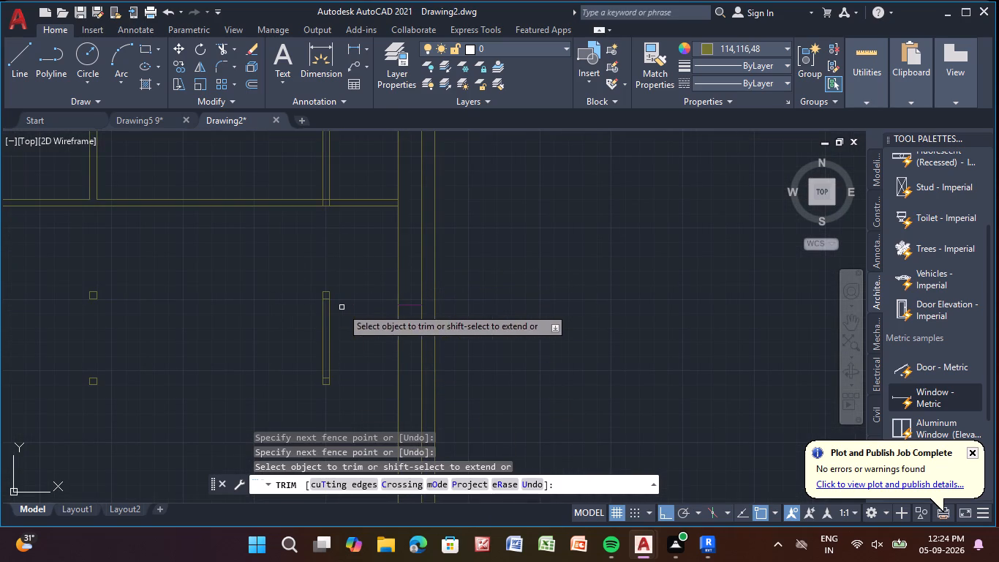
drag(342, 307, 298, 357)
scroll(272, 321, down, 3)
middle_drag(304, 327, 338, 320)
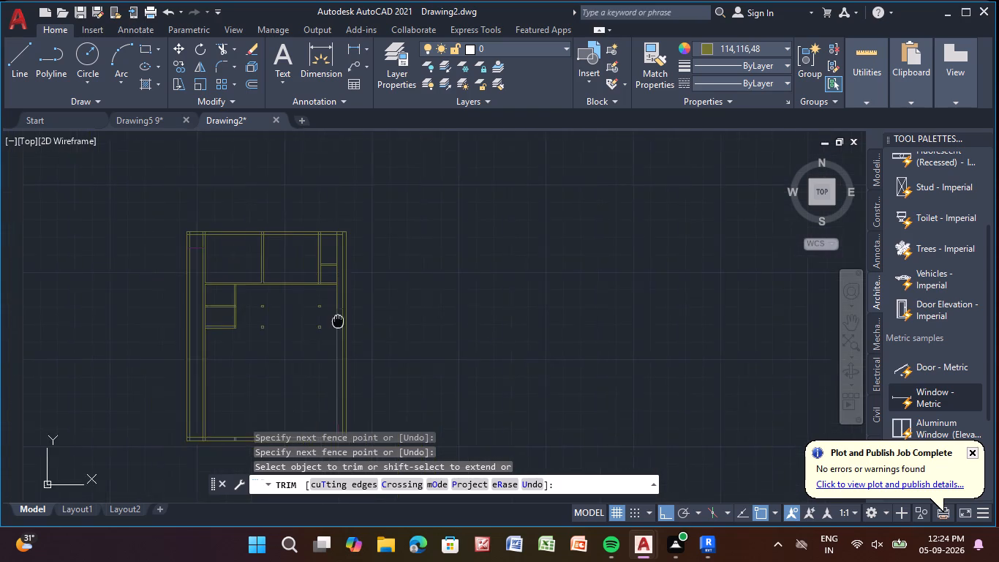
middle_drag(338, 320, 356, 314)
key(Escape)
key(Escape)
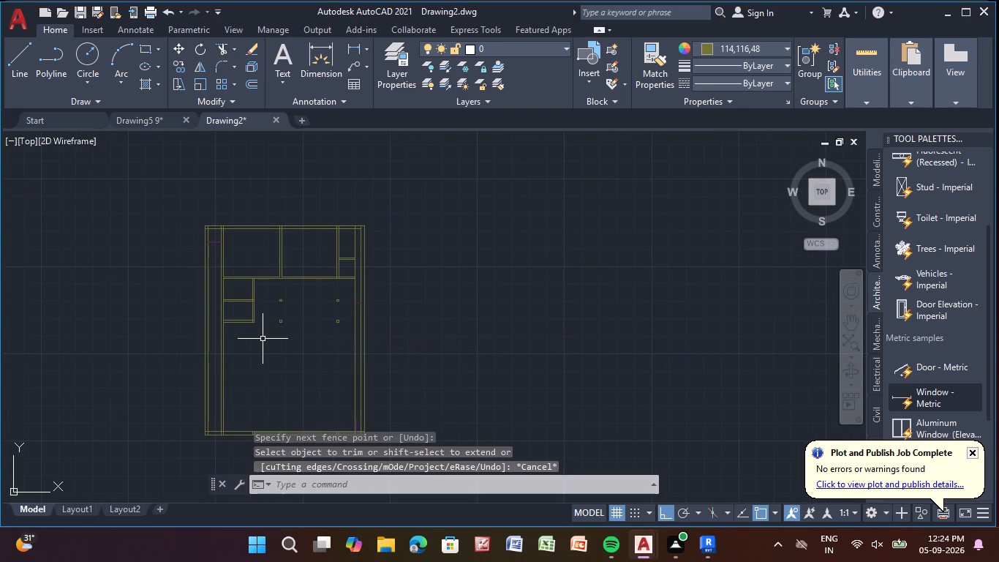
Erase the four leftover junction squares and the stray line remnant in the open area below the full-width partition.
scroll(263, 339, up, 2)
drag(279, 229, 331, 213)
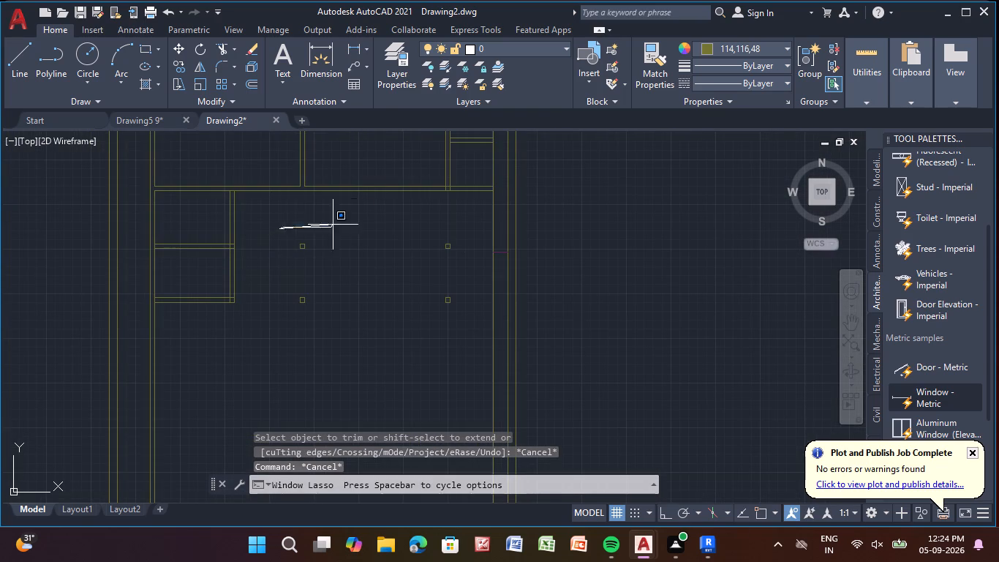
drag(331, 213, 434, 228)
drag(463, 231, 451, 267)
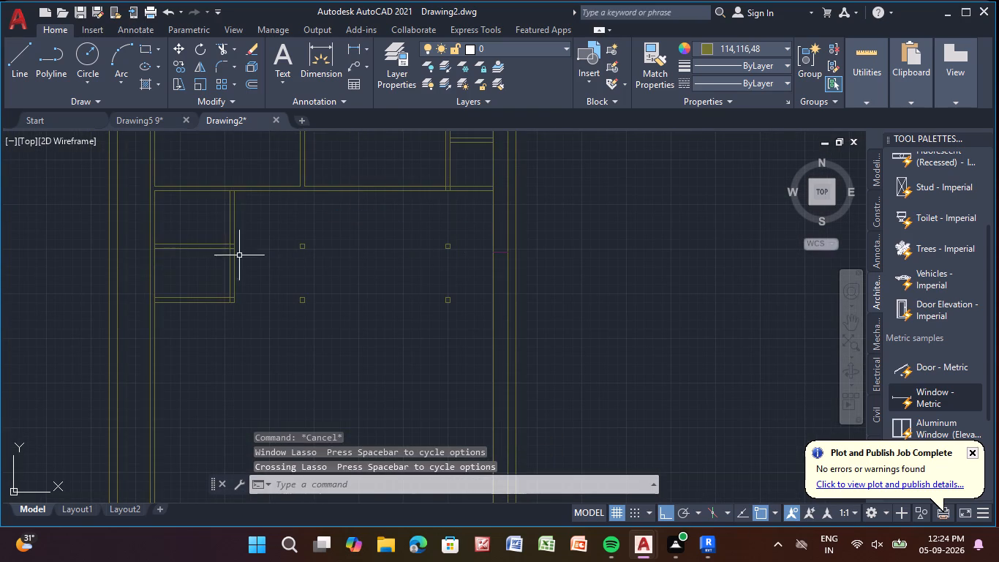
drag(242, 222, 456, 353)
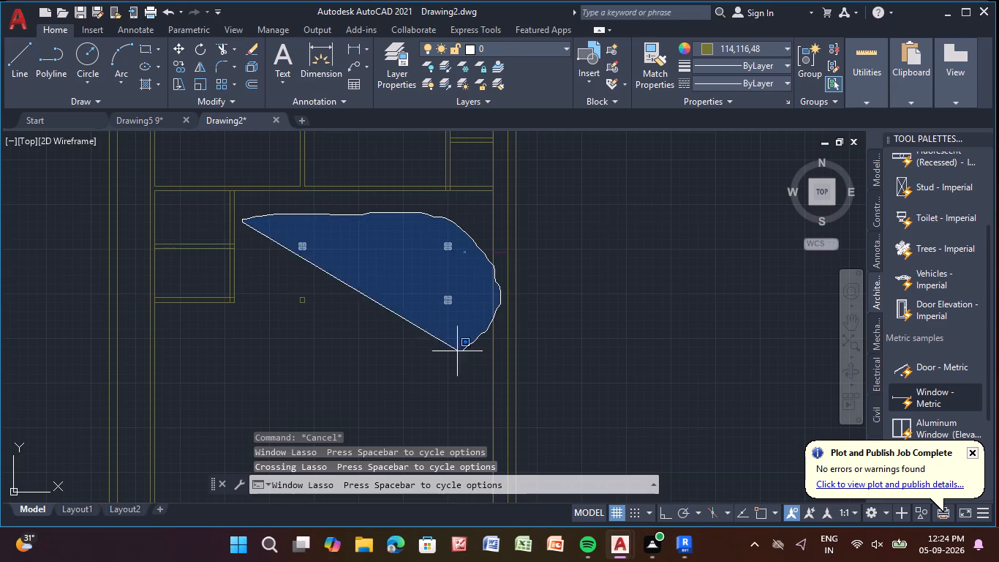
drag(456, 353, 341, 367)
key(Delete)
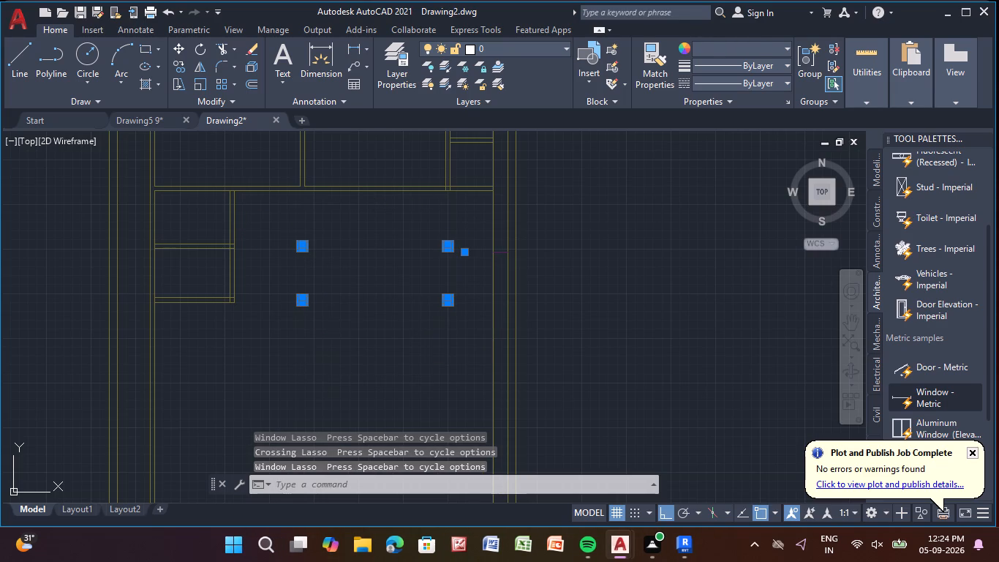
click(339, 348)
click(339, 348)
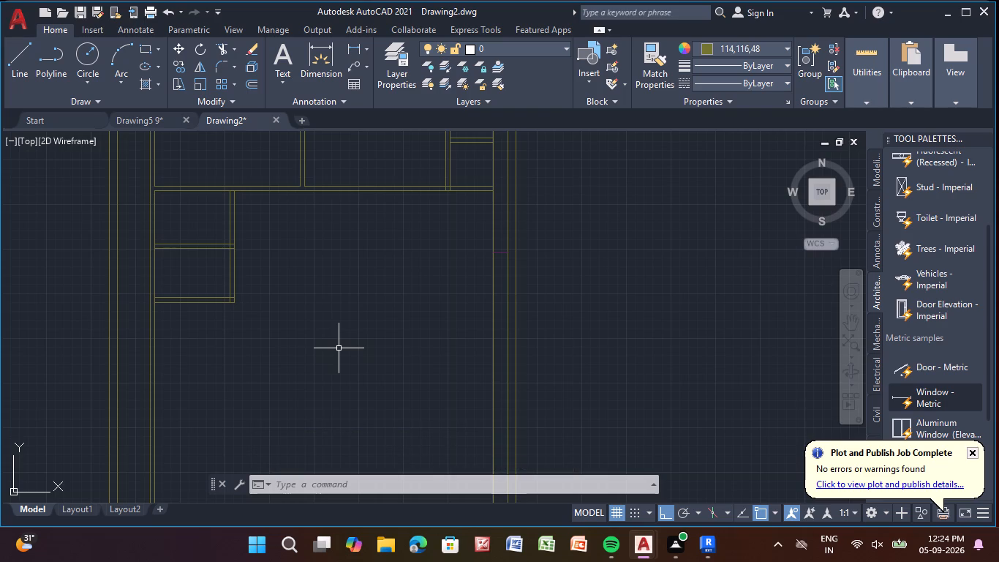
Draw an 11'-6" horizontal line to the right from the lower-left outer corner of the lower small room.
middle_drag(259, 358, 323, 340)
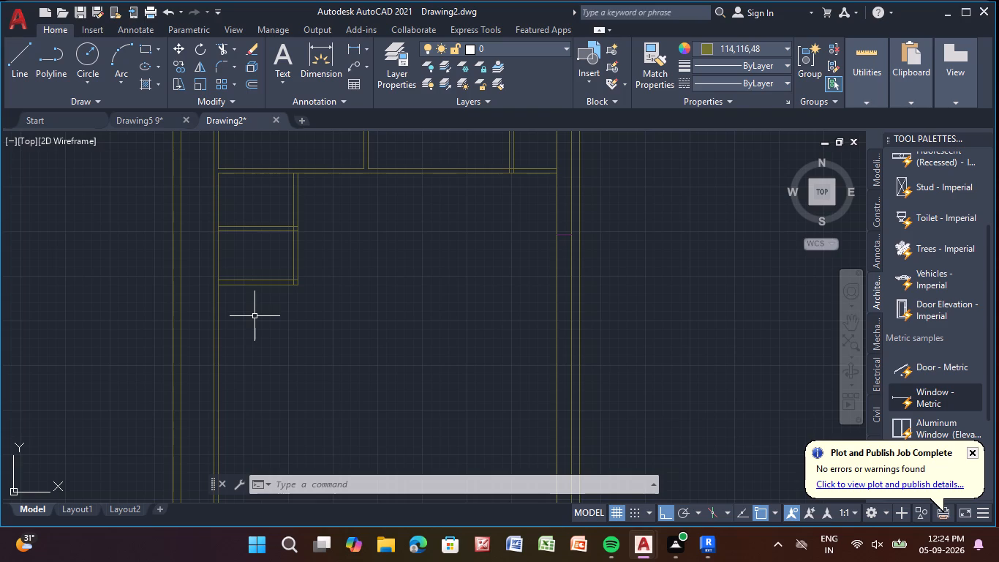
key(l)
key(Return)
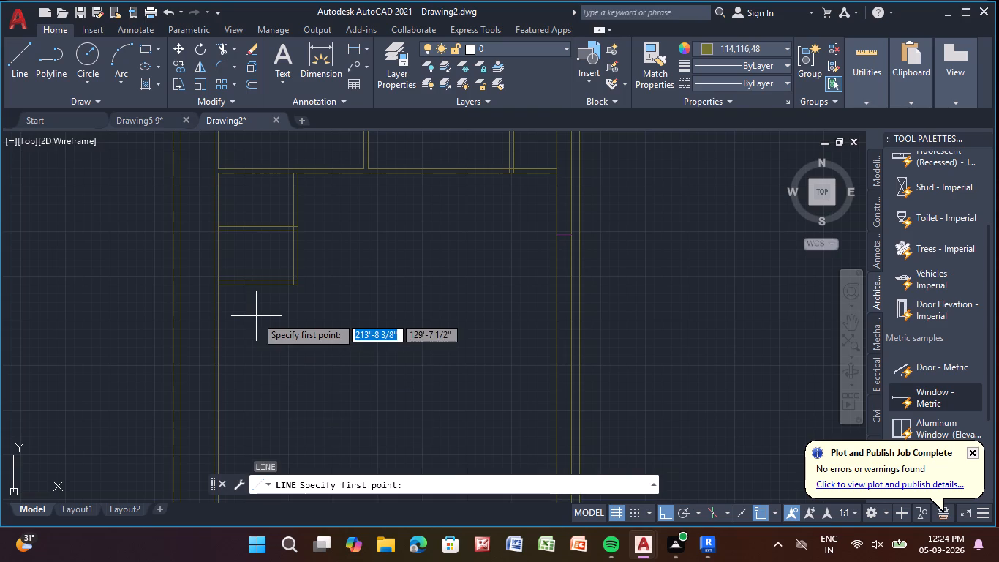
click(218, 287)
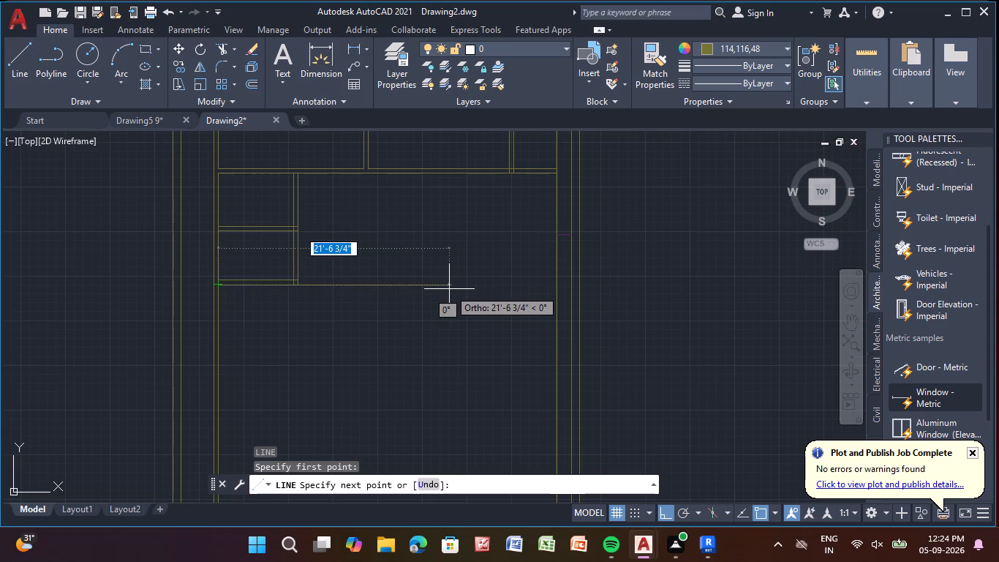
text(11'-)
key(6)
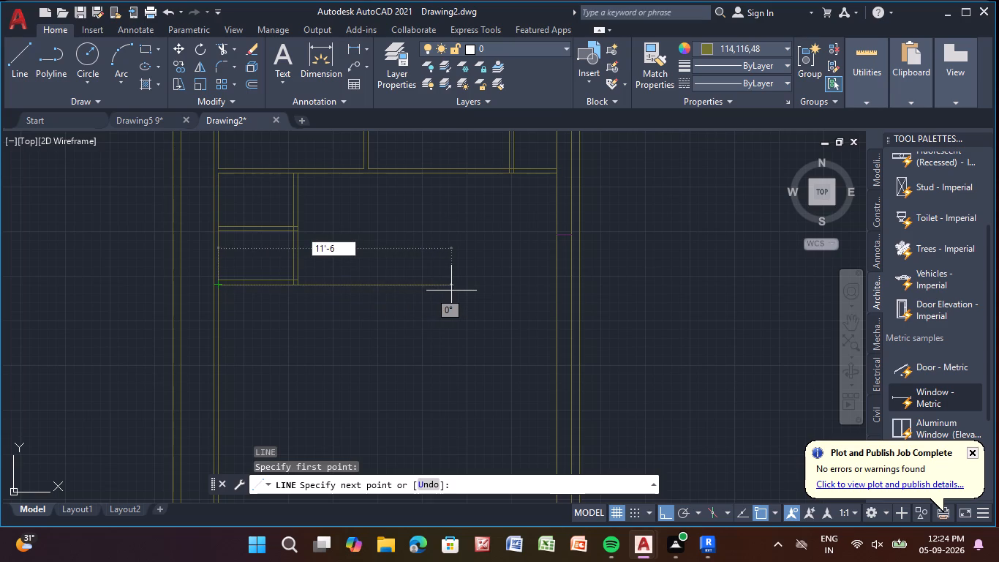
key(shift+quotedbl)
key(Return)
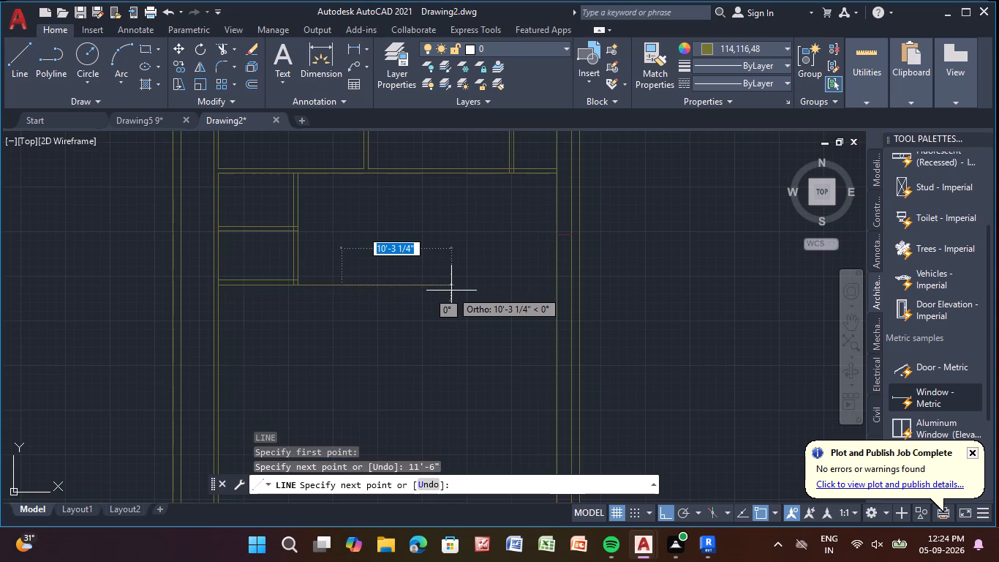
Draw a 10'-0" vertical line down from the outer end of the 11'-6" line for the room's right side.
scroll(370, 361, down, 2)
middle_drag(361, 327, 358, 315)
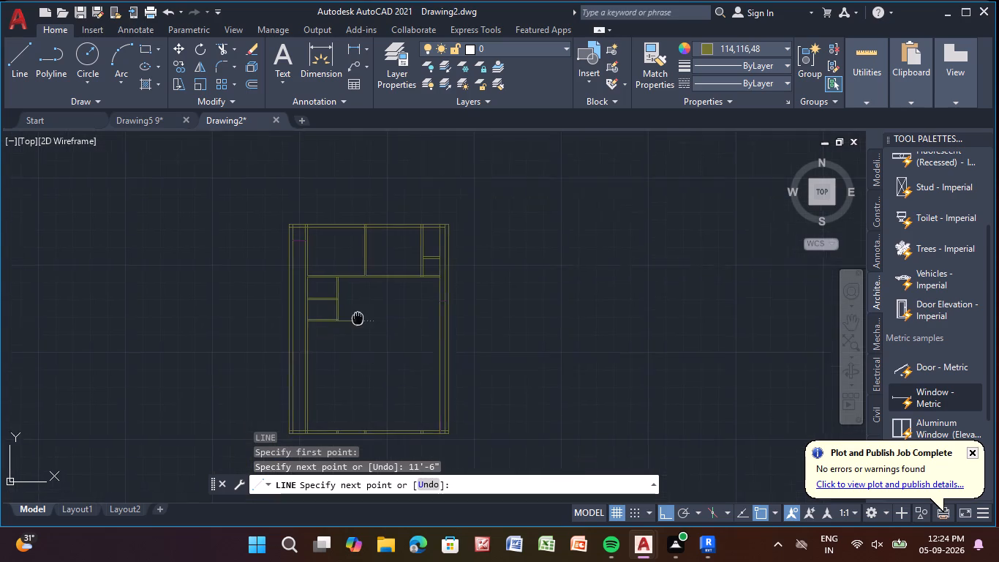
middle_drag(358, 315, 337, 275)
scroll(351, 353, up, 2)
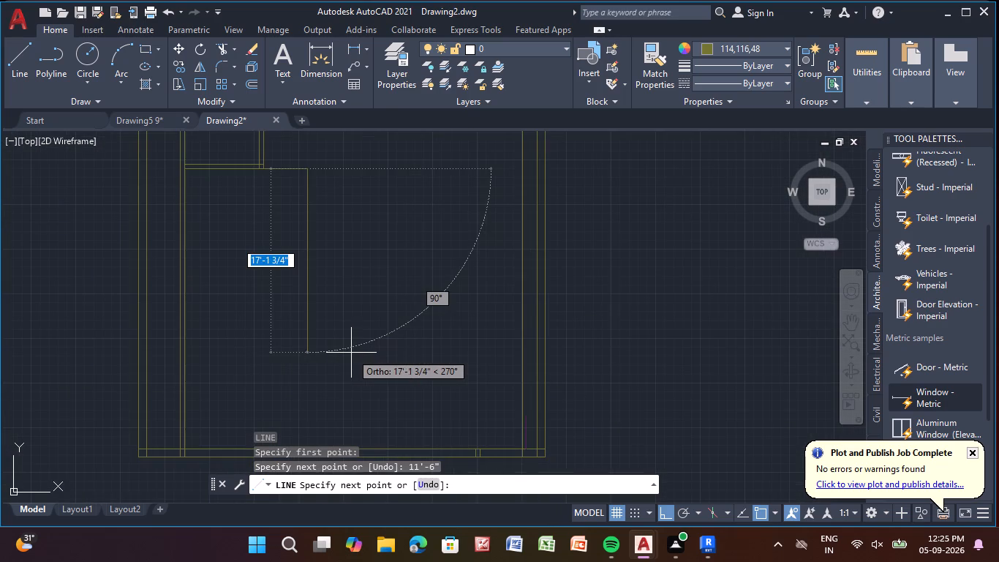
key(1)
text(0'0)
key(BackSpace)
key(minus)
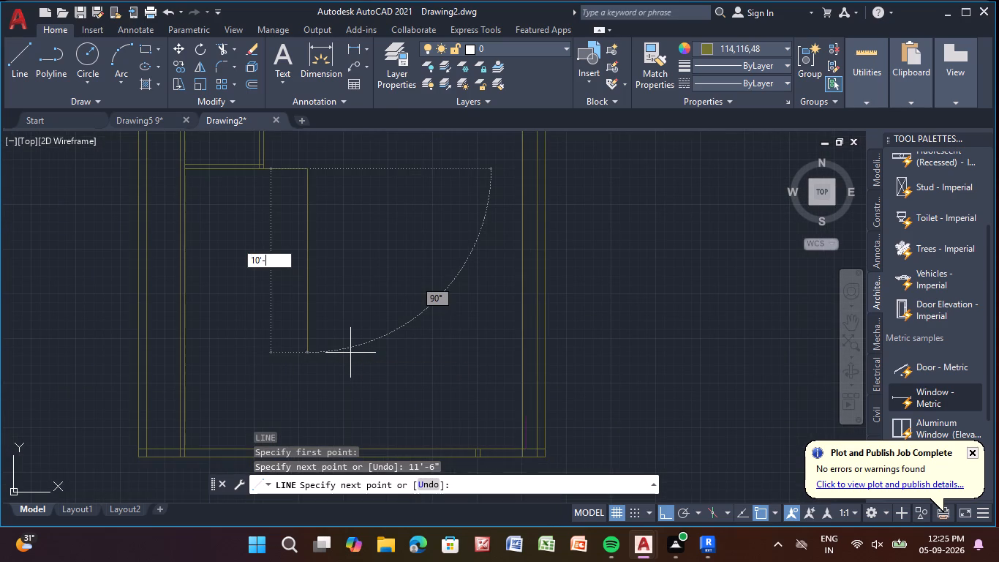
key(0)
key(shift+quotedbl)
key(Return)
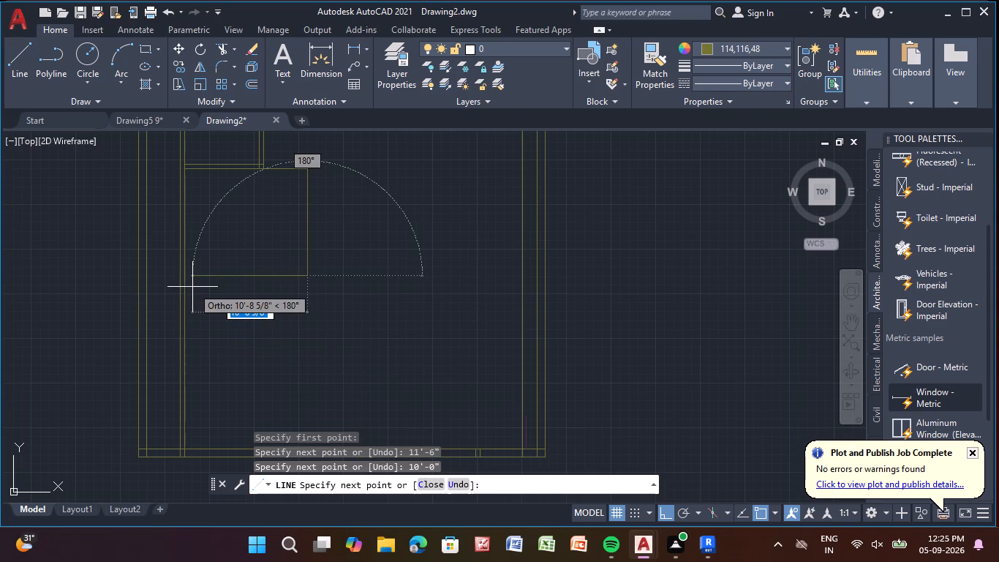
Close the room with an 11'-6" bottom line running left to meet the left interior wall's inner face perpendicularly, and finish the line.
scroll(192, 287, up, 3)
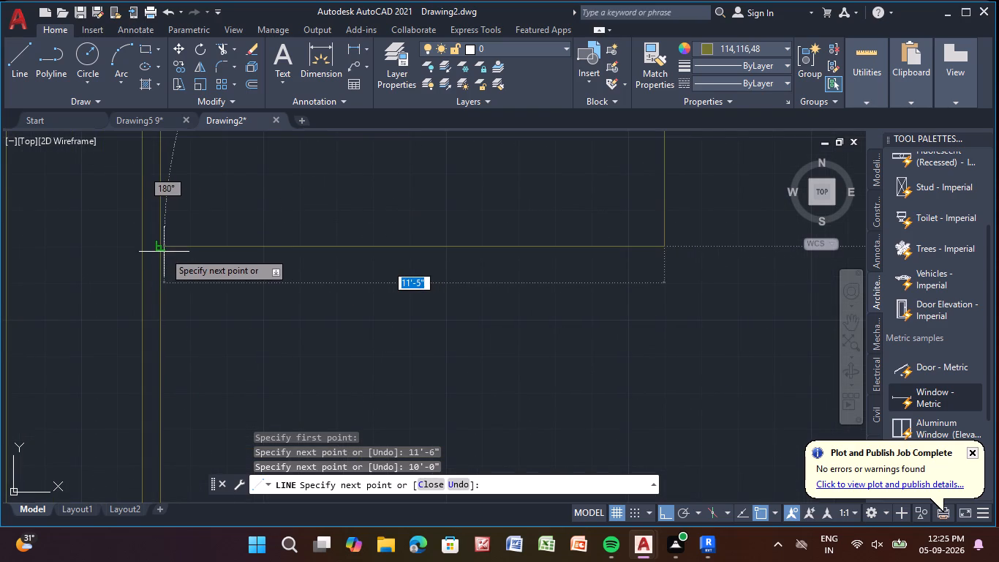
scroll(164, 252, up, 2)
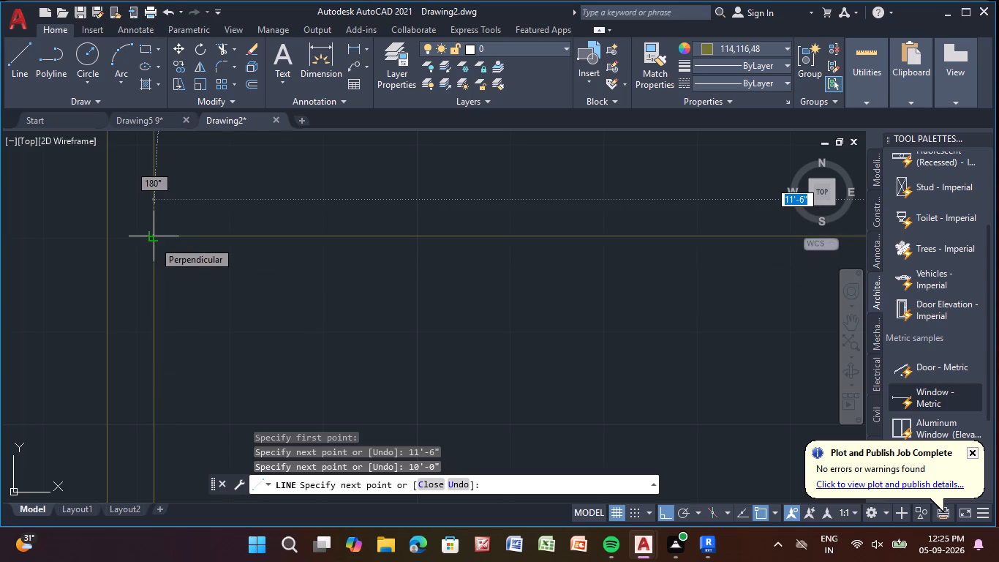
scroll(186, 274, down, 7)
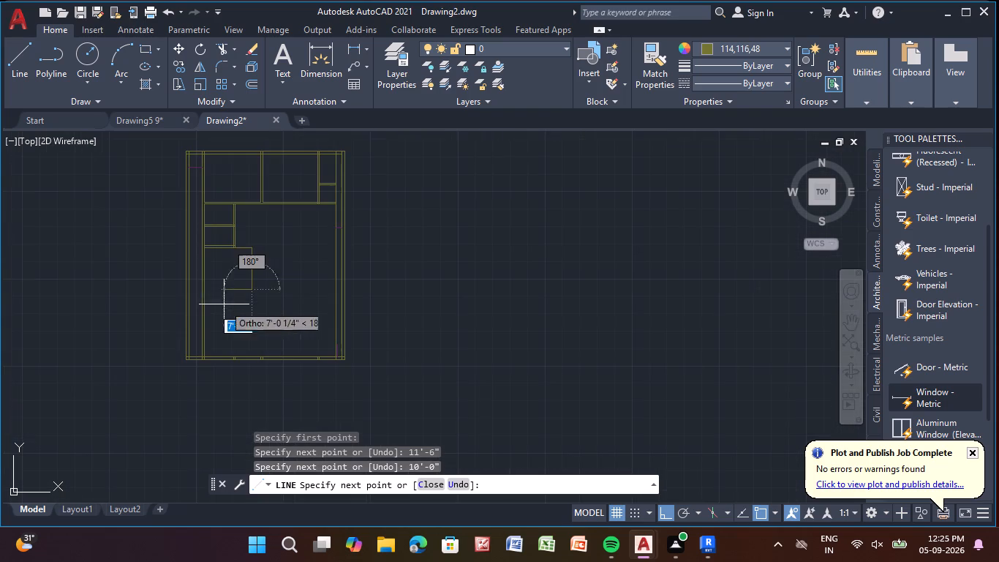
middle_drag(227, 306, 233, 312)
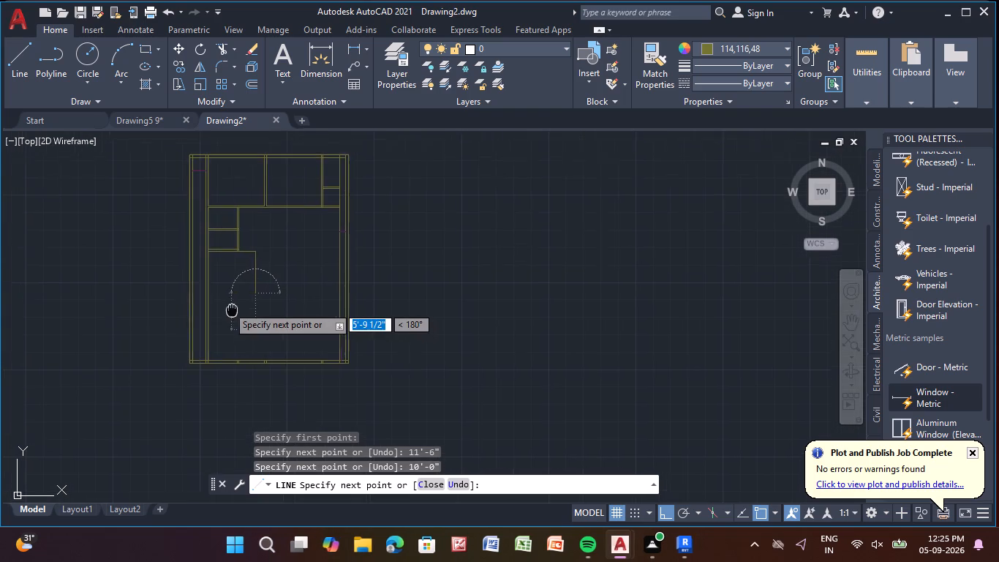
middle_drag(233, 312, 259, 341)
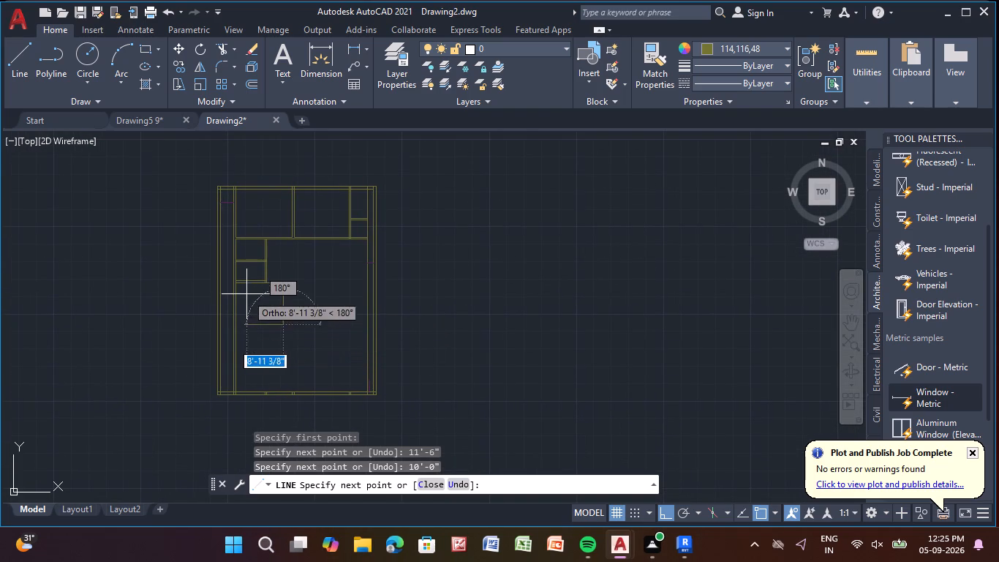
scroll(239, 285, up, 3)
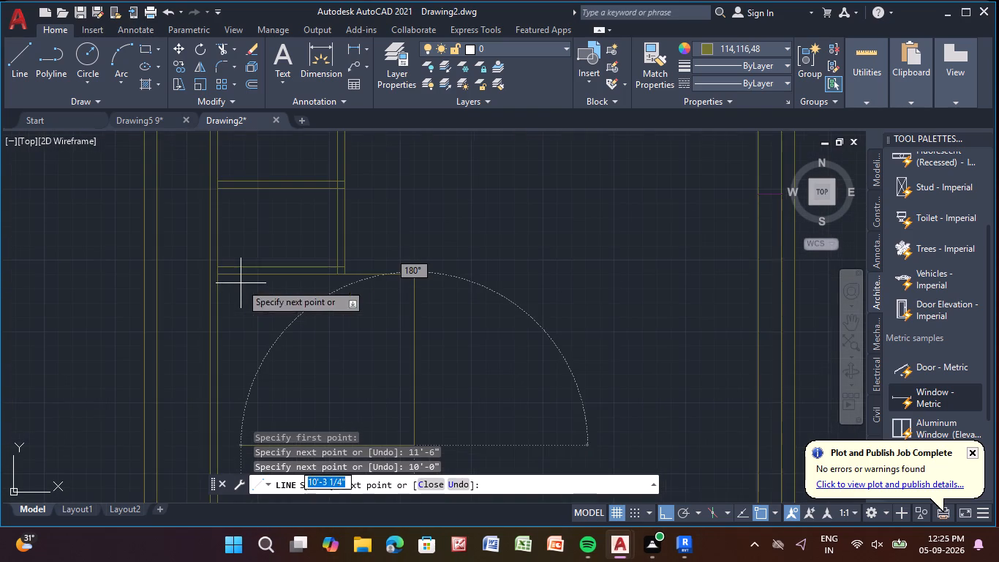
scroll(248, 352, down, 1)
middle_drag(248, 351, 219, 291)
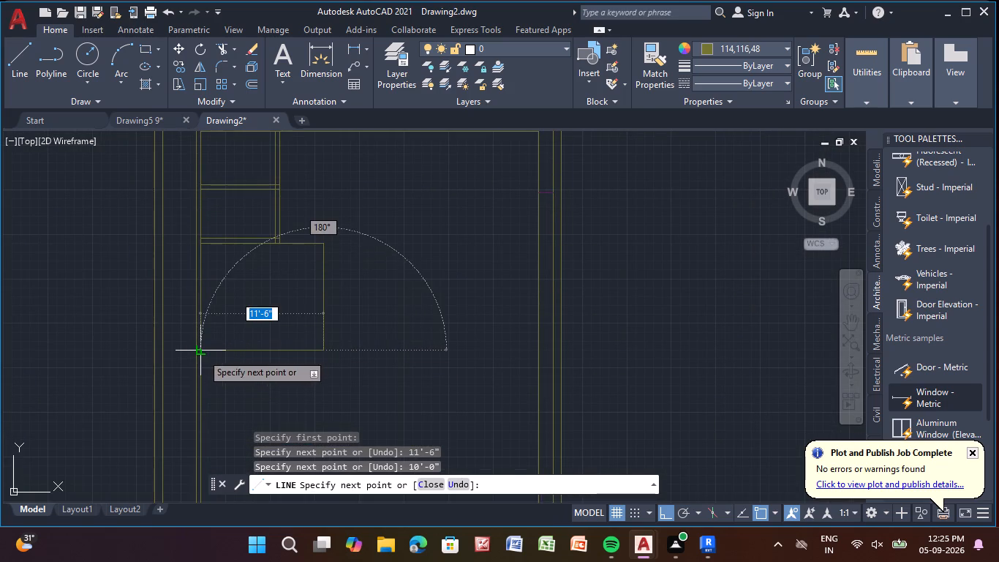
scroll(202, 353, up, 3)
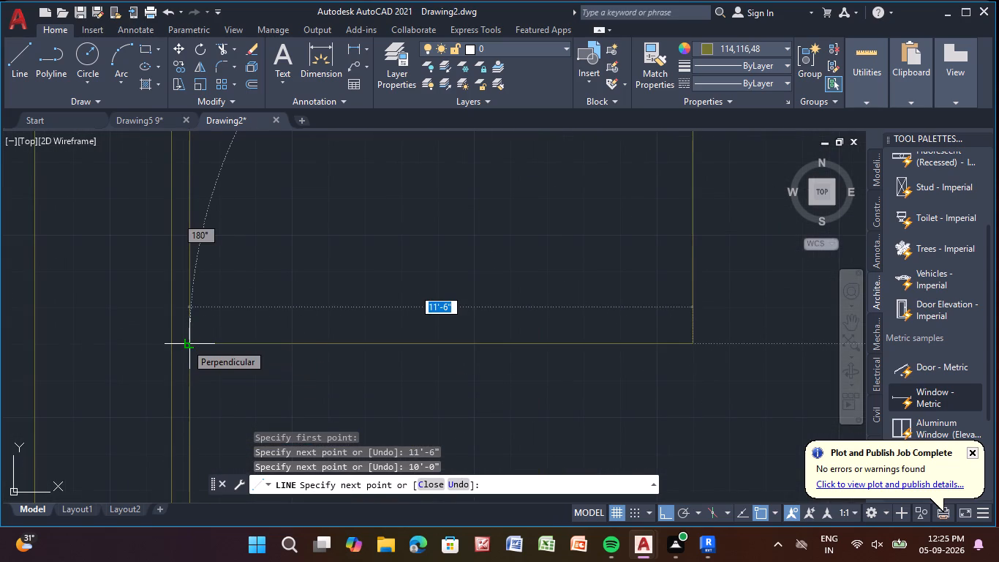
click(186, 343)
key(Escape)
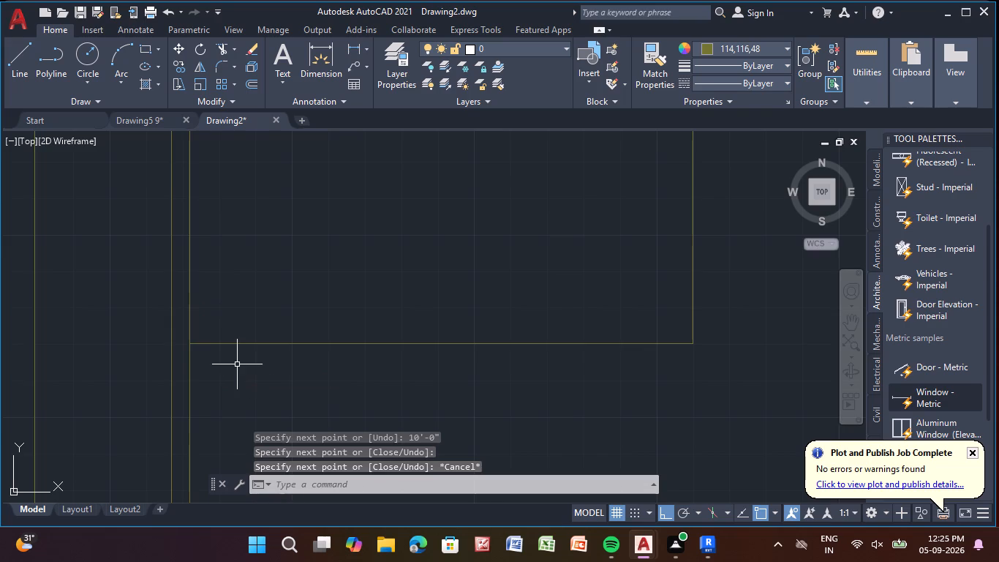
Erase the outer face line of the long left interior wall beside the small rooms and the new room.
scroll(270, 370, down, 3)
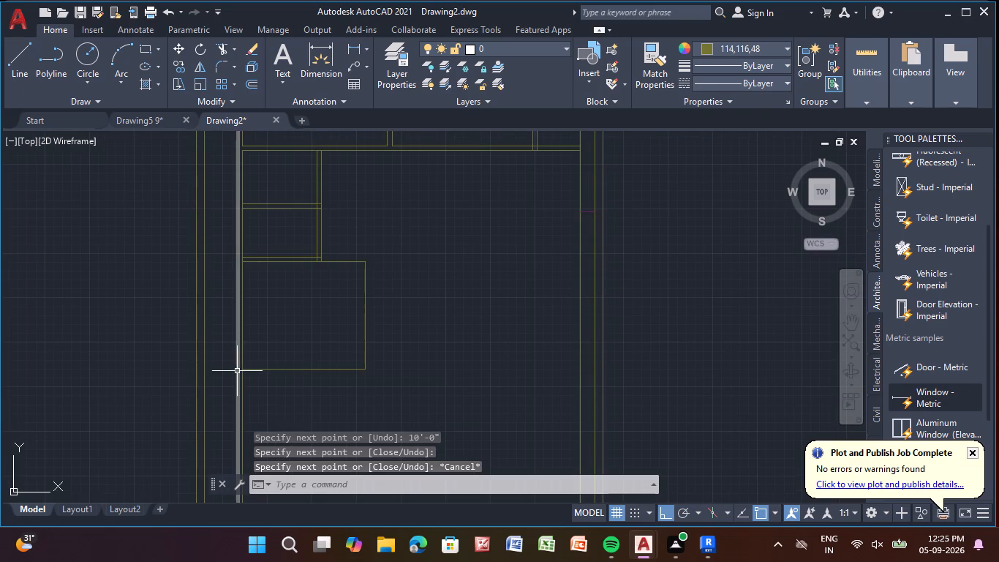
click(238, 367)
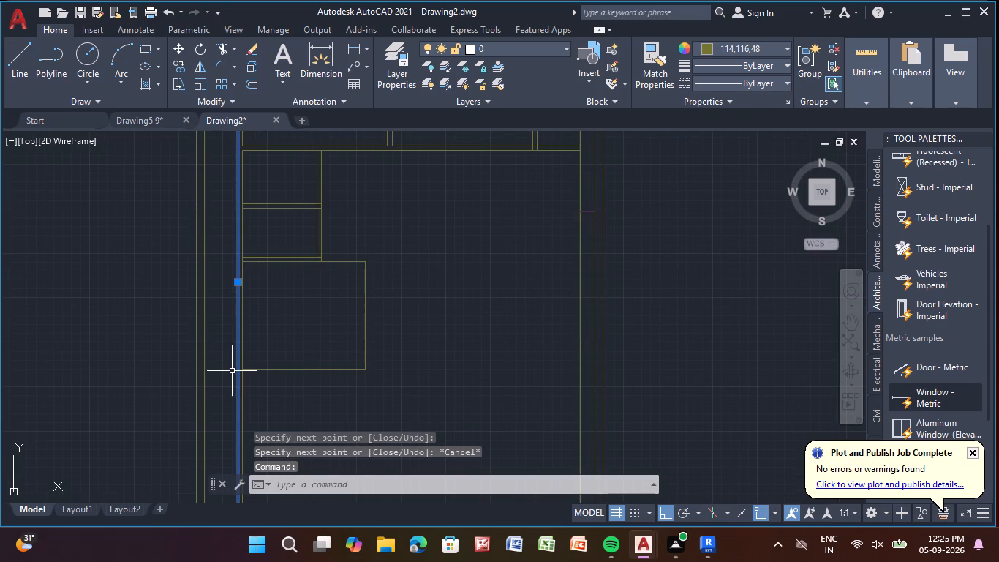
key(Delete)
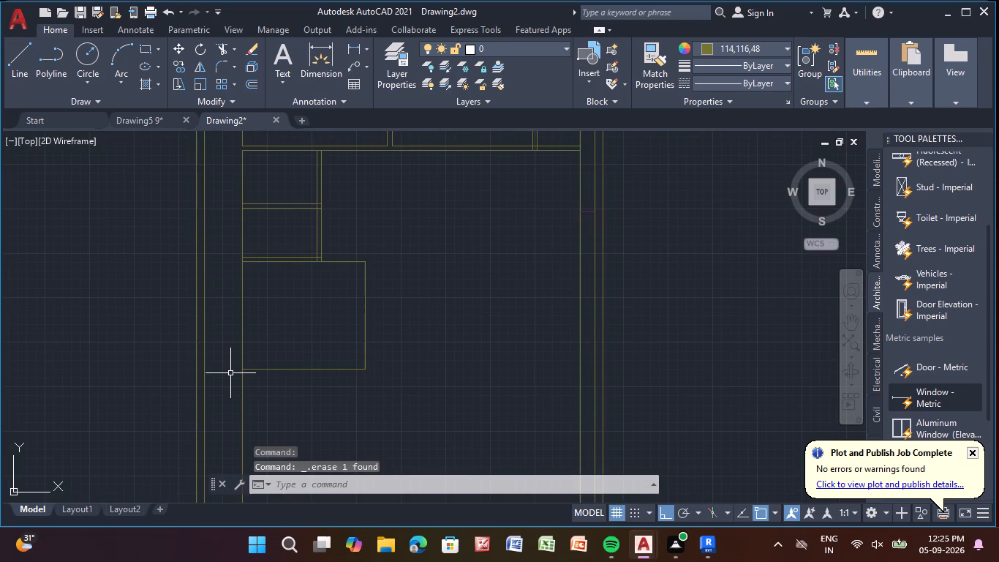
key(Return)
key(Return)
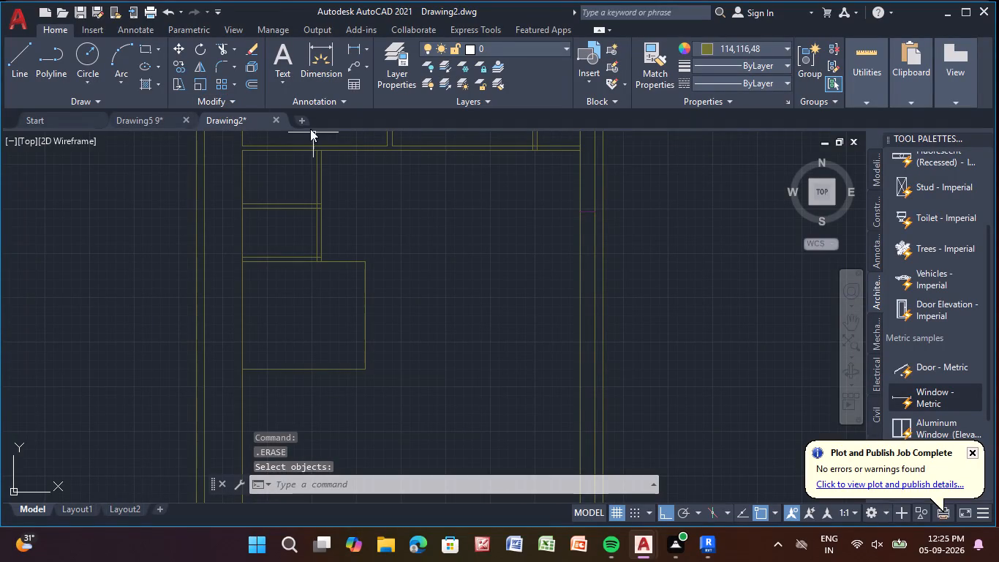
Offset the left interior wall's remaining face line below the full-width partition 9" outward to the left.
click(252, 89)
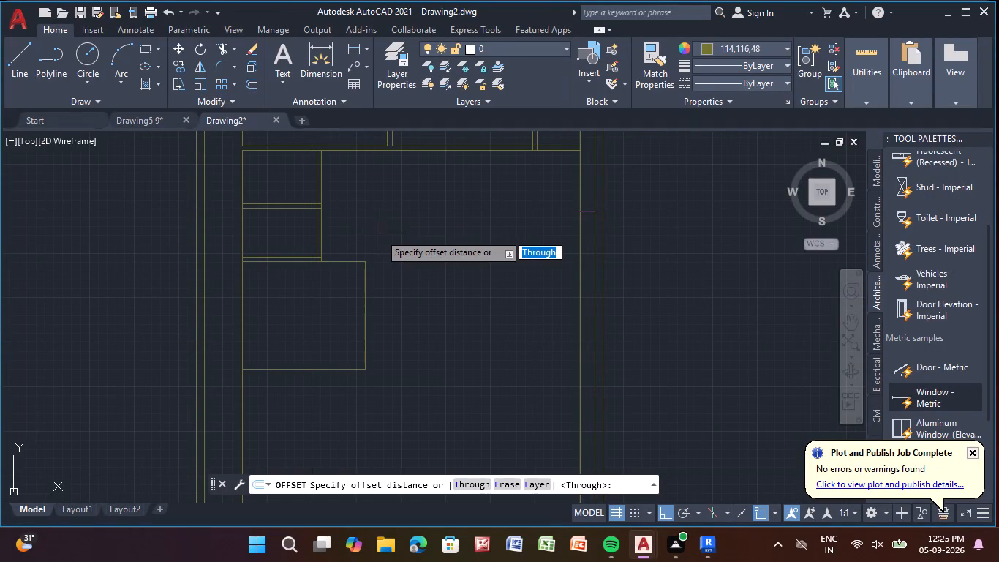
key(Return)
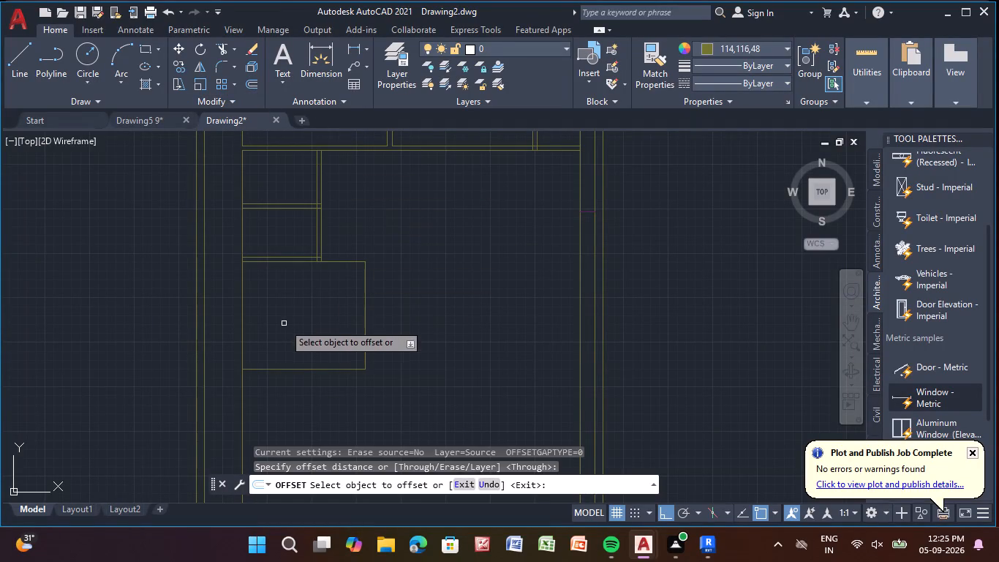
click(241, 323)
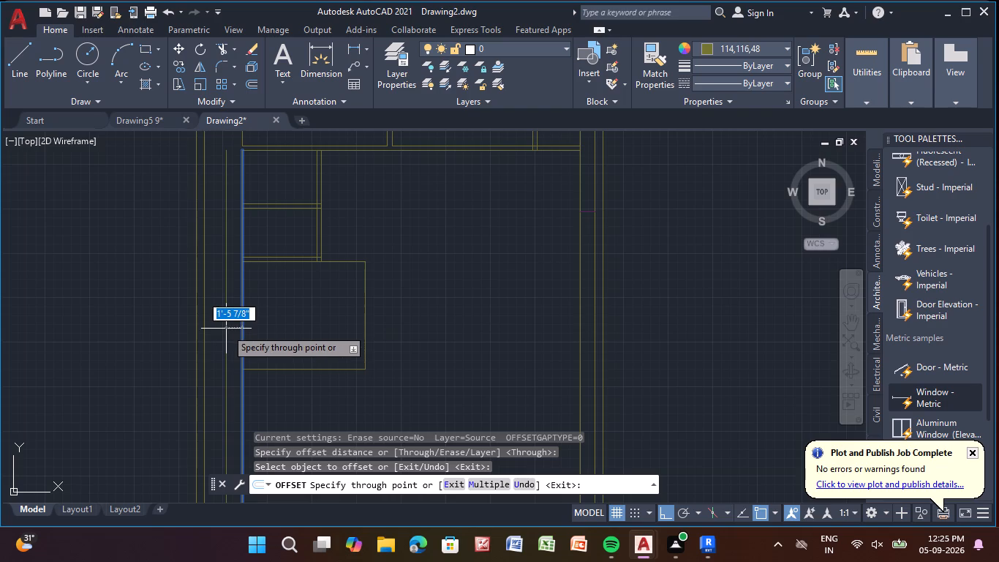
key(9)
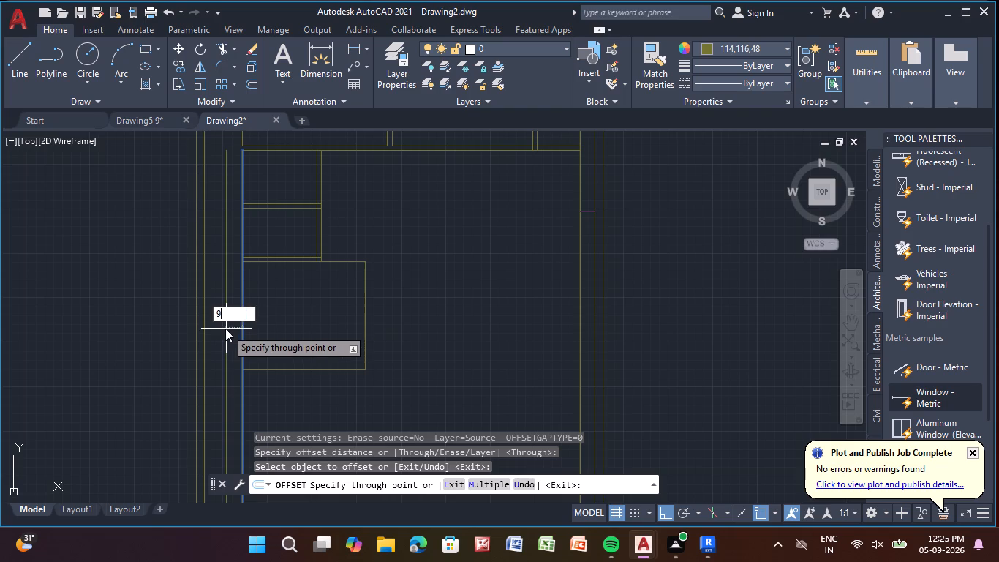
key(shift+quotedbl)
key(Return)
Offset the upper-left room's left wall line 9" outward to the left, above the full-width partition, and finish offsetting.
middle_drag(229, 261, 230, 263)
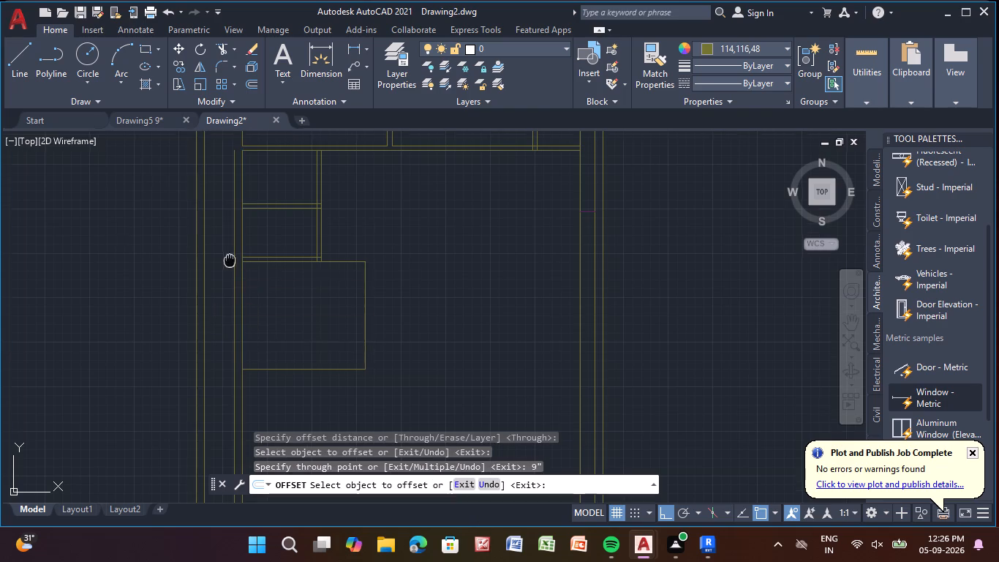
middle_drag(230, 263, 257, 460)
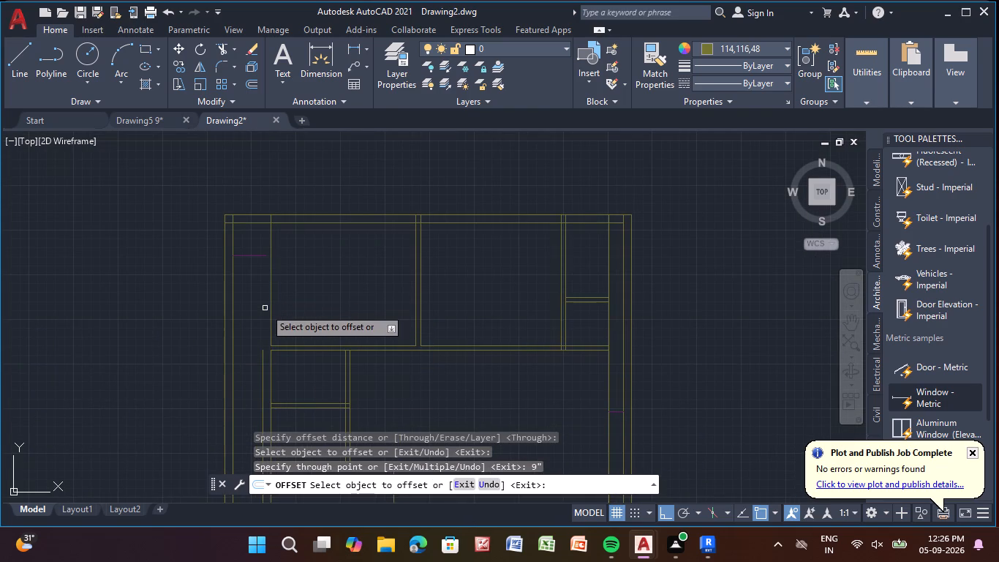
click(275, 301)
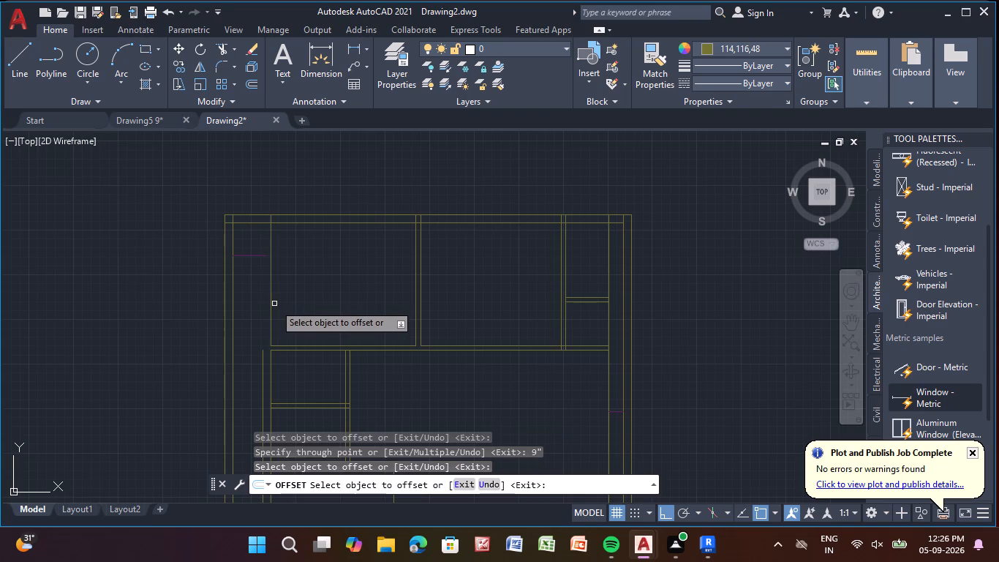
click(271, 307)
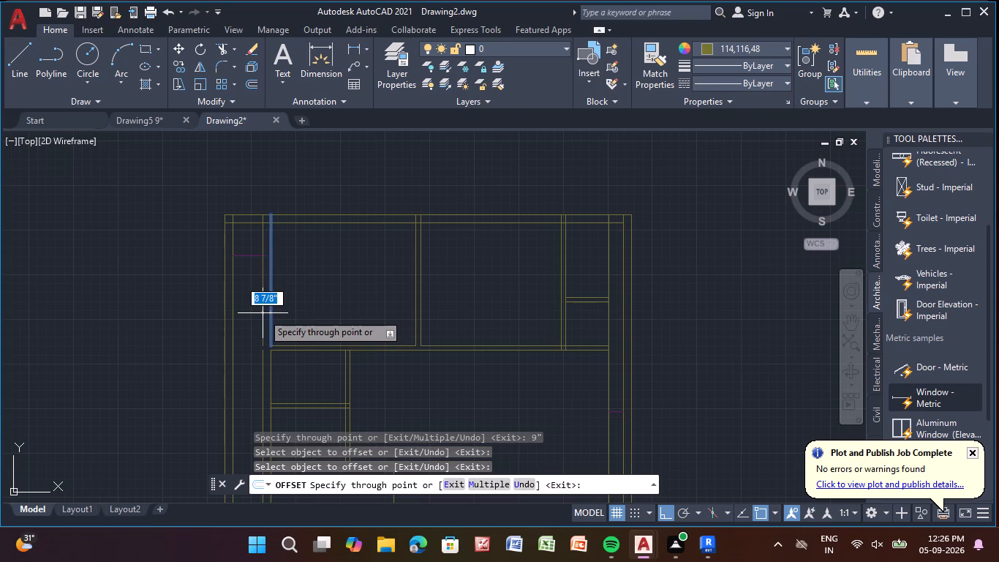
key(9)
key(shift+quotedbl)
key(Return)
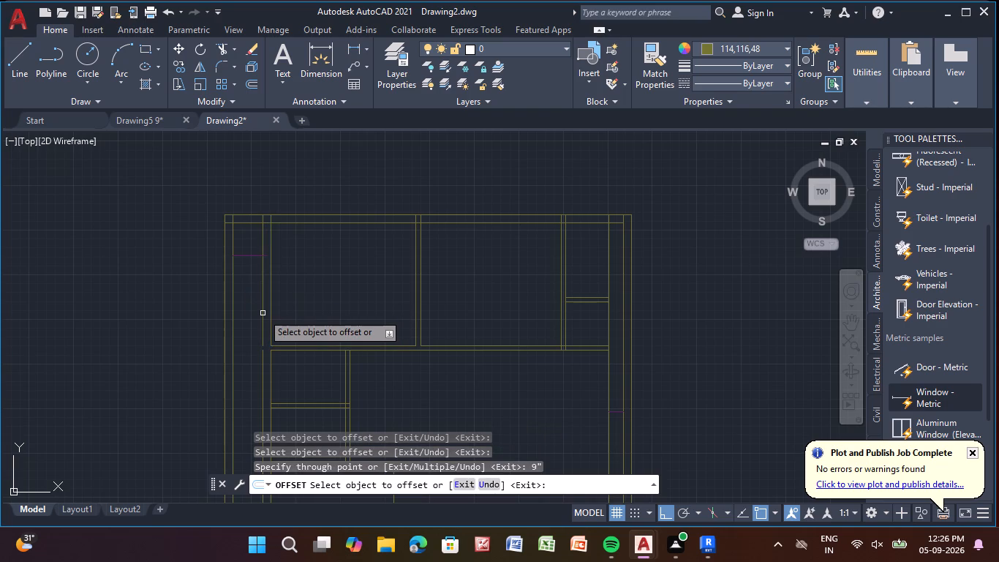
scroll(263, 313, down, 1)
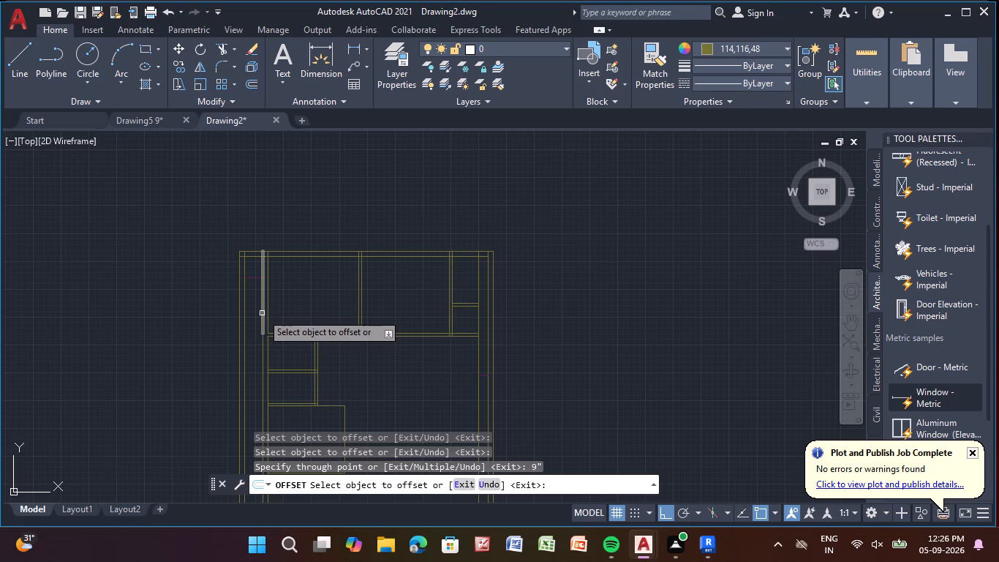
scroll(491, 378, up, 5)
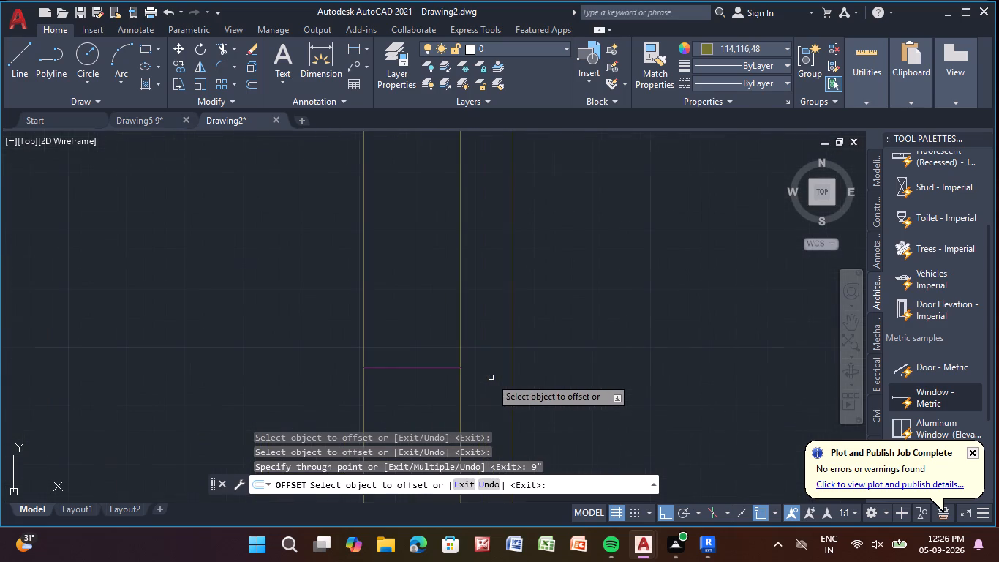
middle_drag(422, 379, 381, 264)
scroll(385, 277, down, 3)
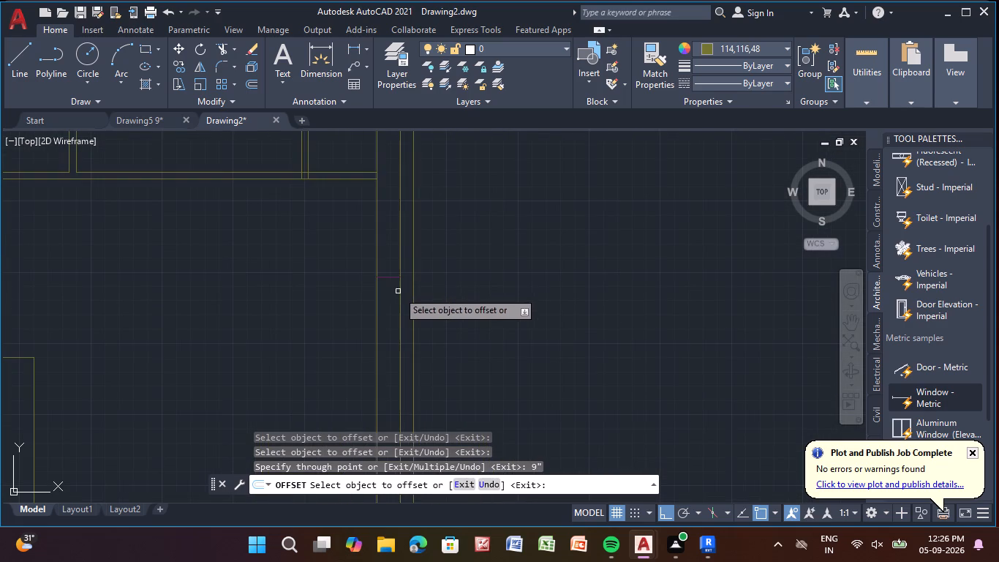
scroll(413, 320, down, 4)
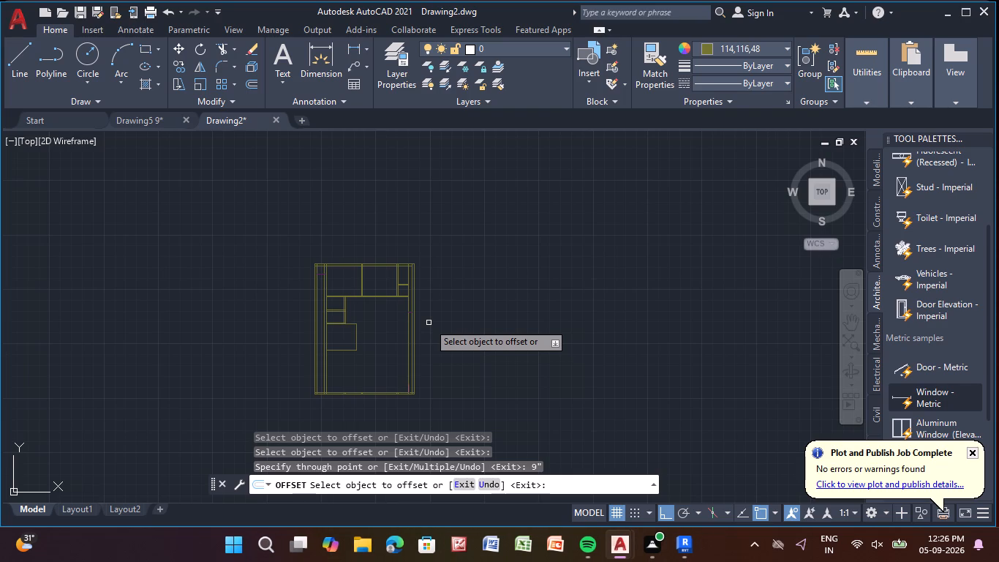
key(Escape)
key(Escape)
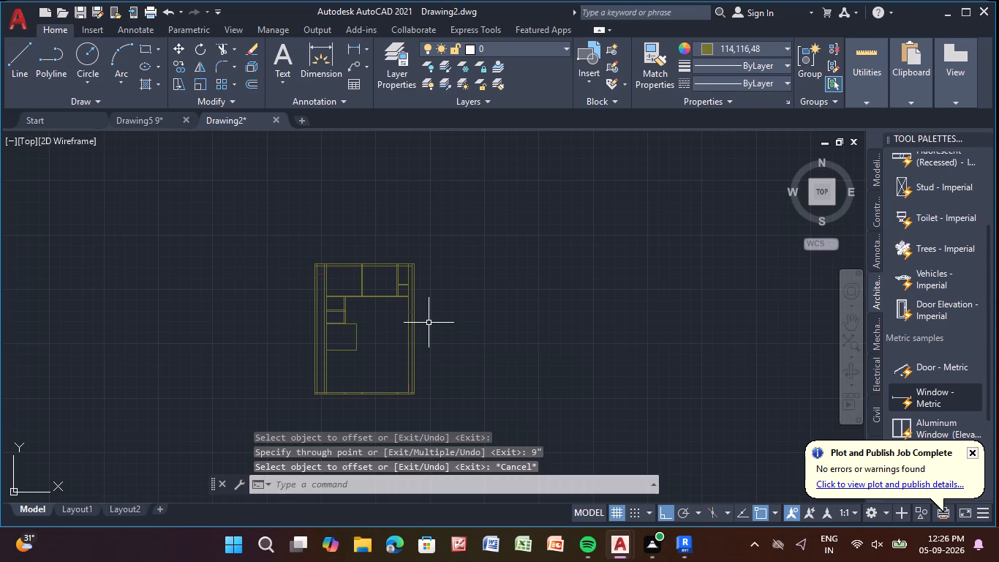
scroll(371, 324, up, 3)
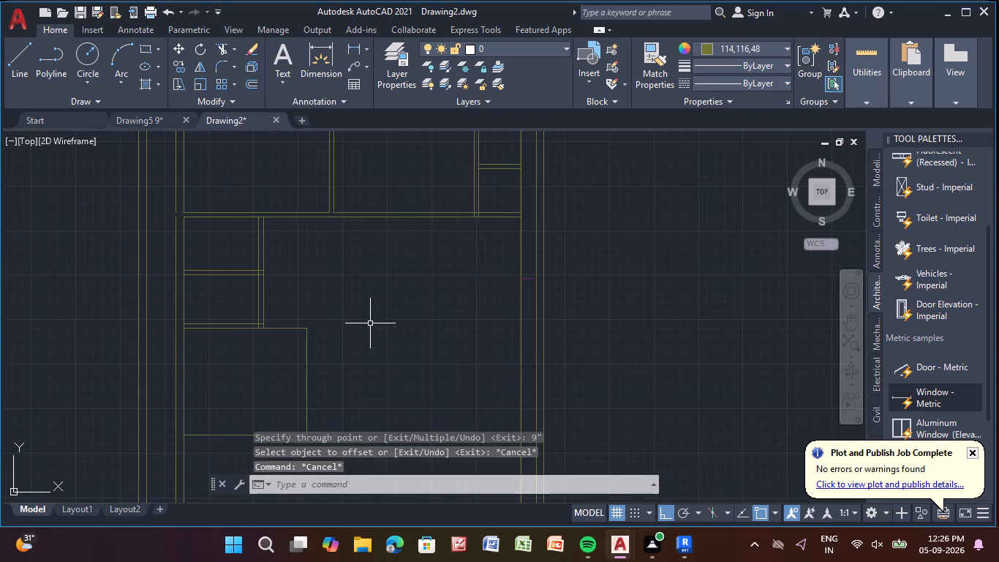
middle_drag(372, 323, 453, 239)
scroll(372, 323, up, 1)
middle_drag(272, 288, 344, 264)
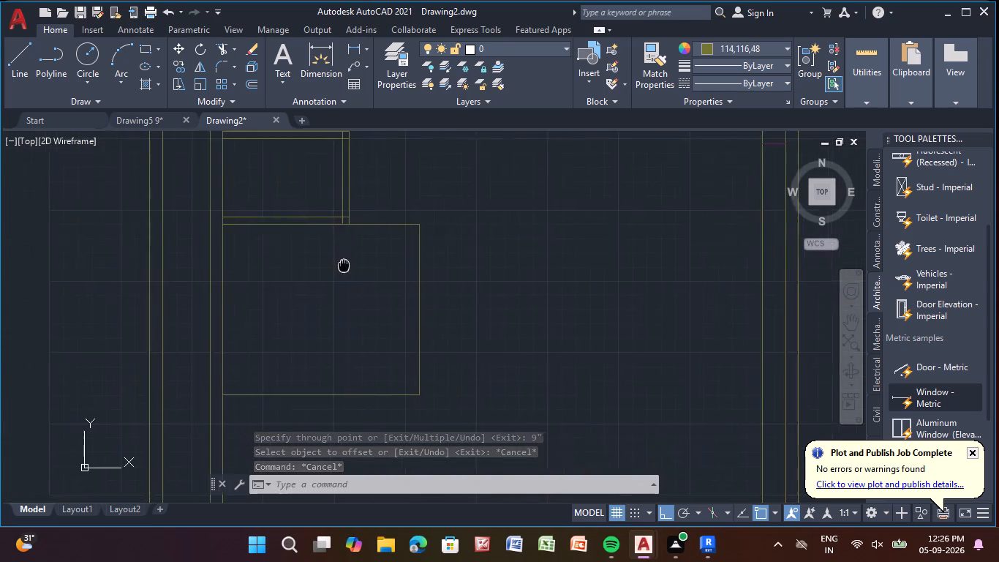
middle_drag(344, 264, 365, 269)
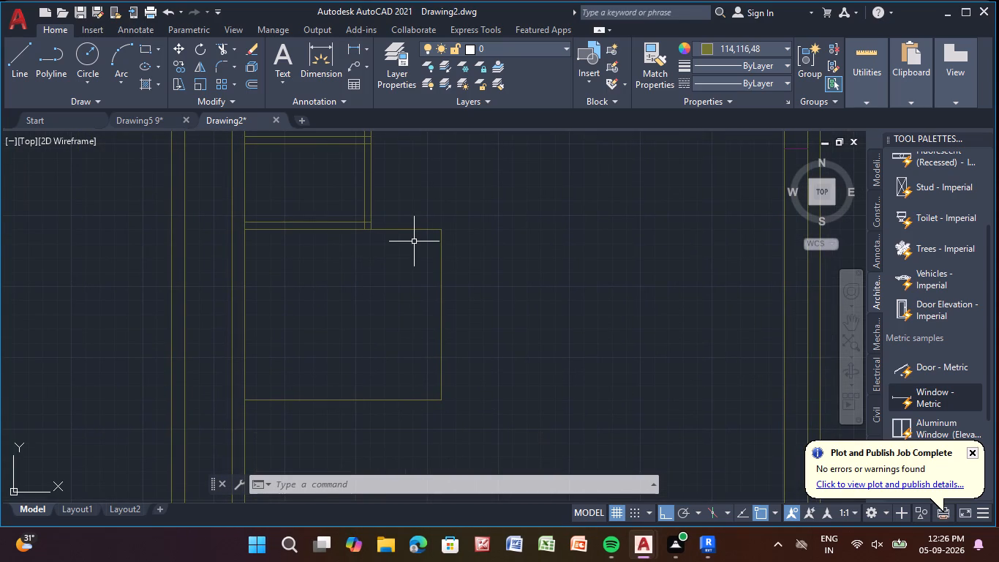
Offset the new room's top, right and bottom lines 5" outward to form its partition walls.
key(Return)
key(Return)
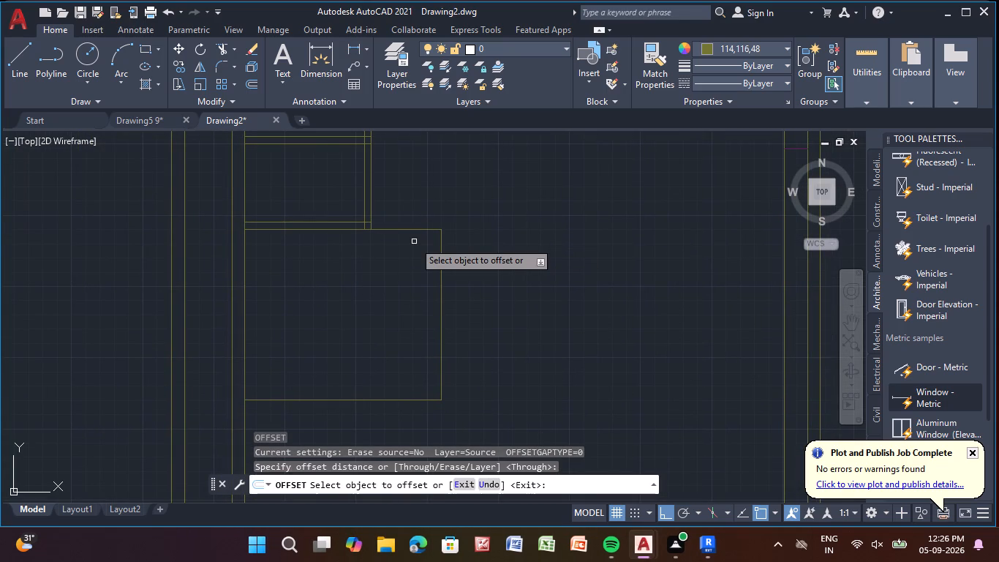
click(409, 228)
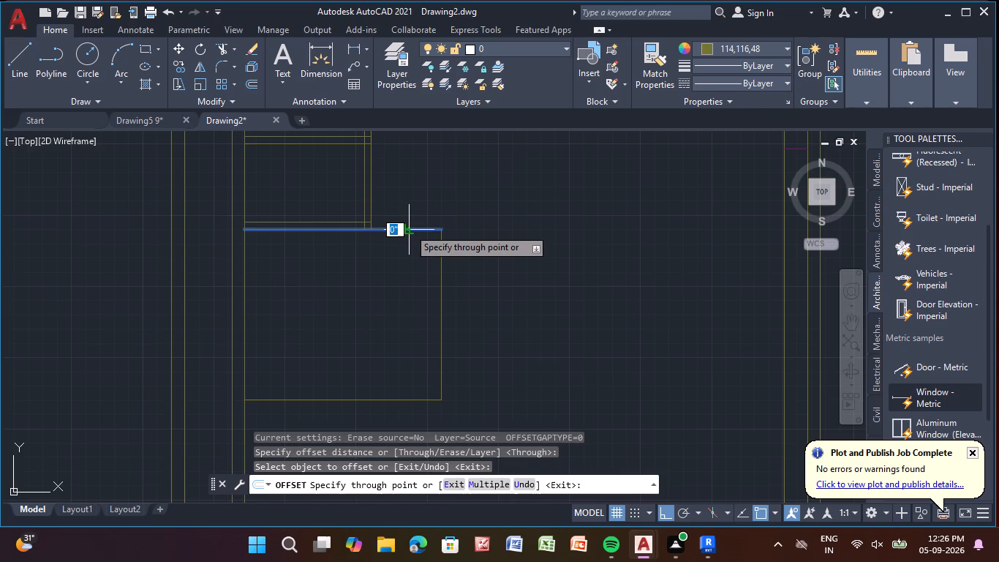
key(5)
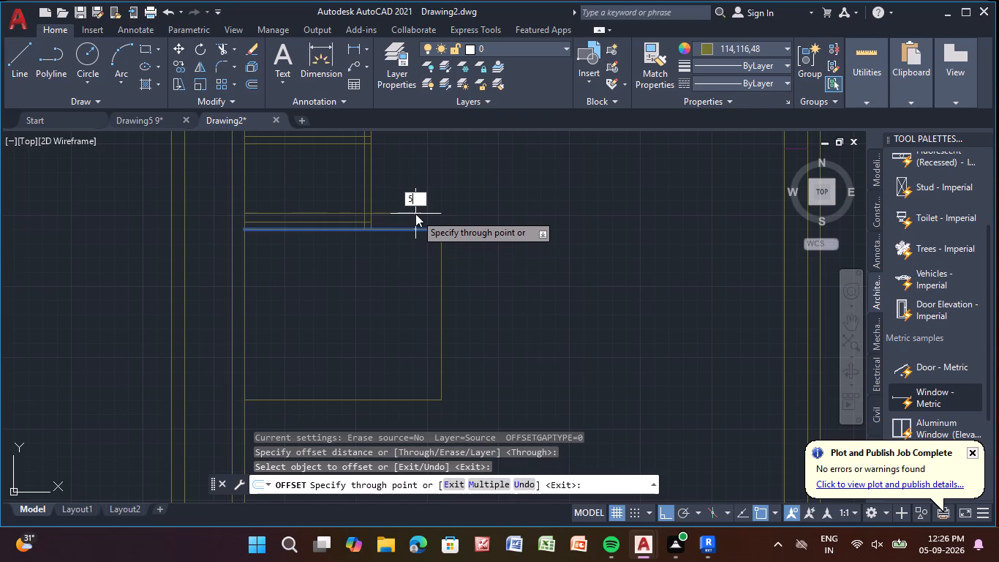
key(shift+quotedbl)
key(Return)
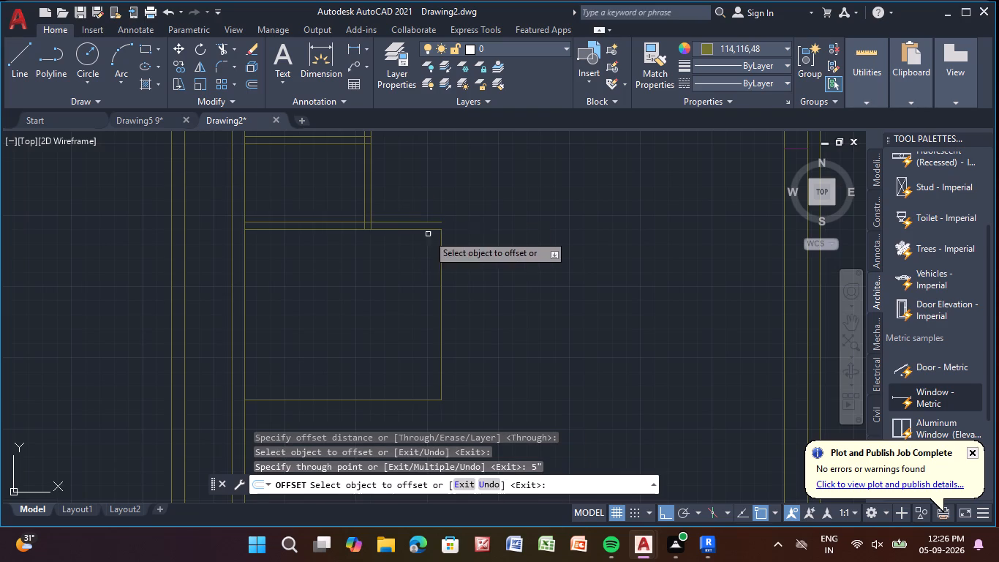
click(442, 263)
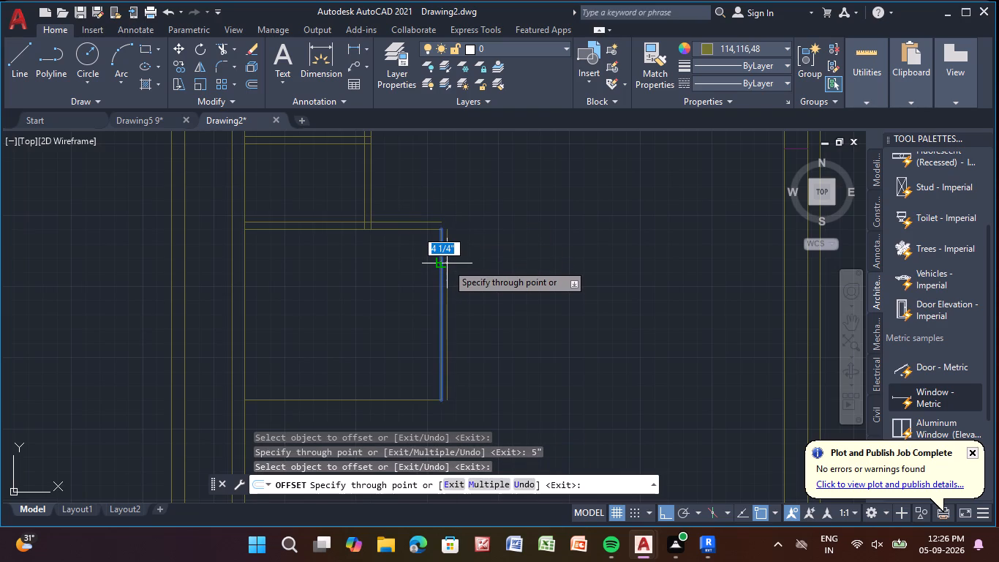
text(5")
key(Return)
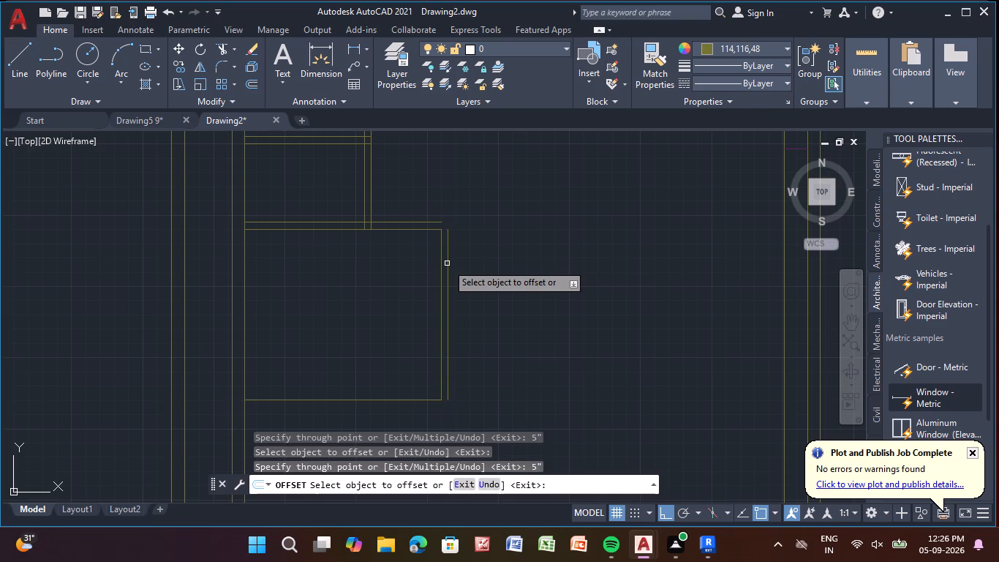
click(412, 401)
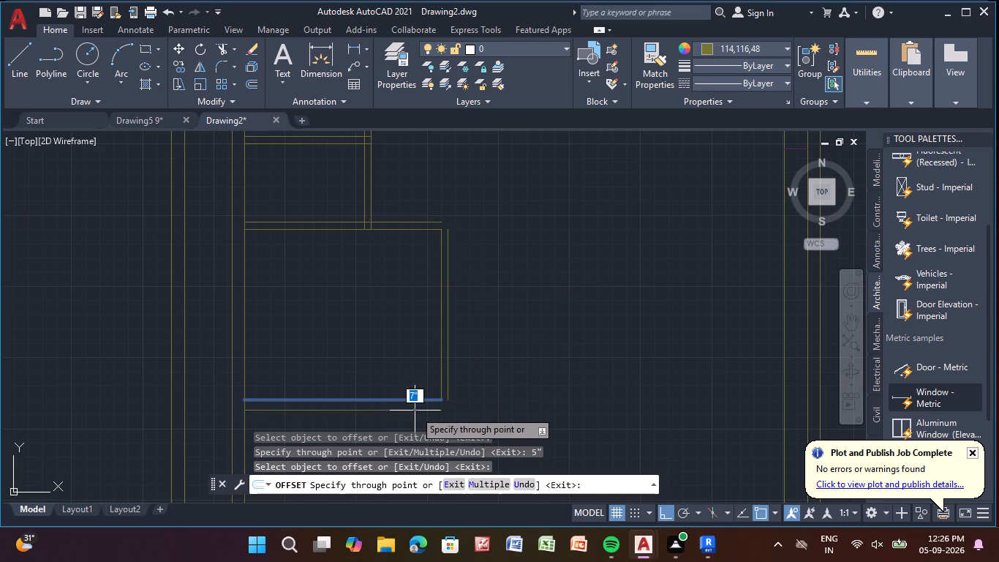
key(5)
key(shift+quotedbl)
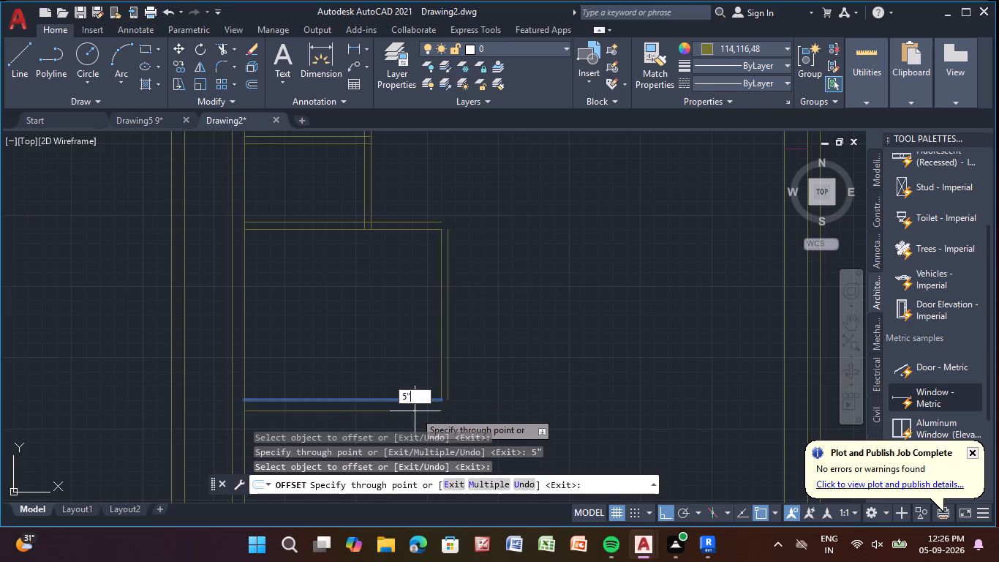
key(Return)
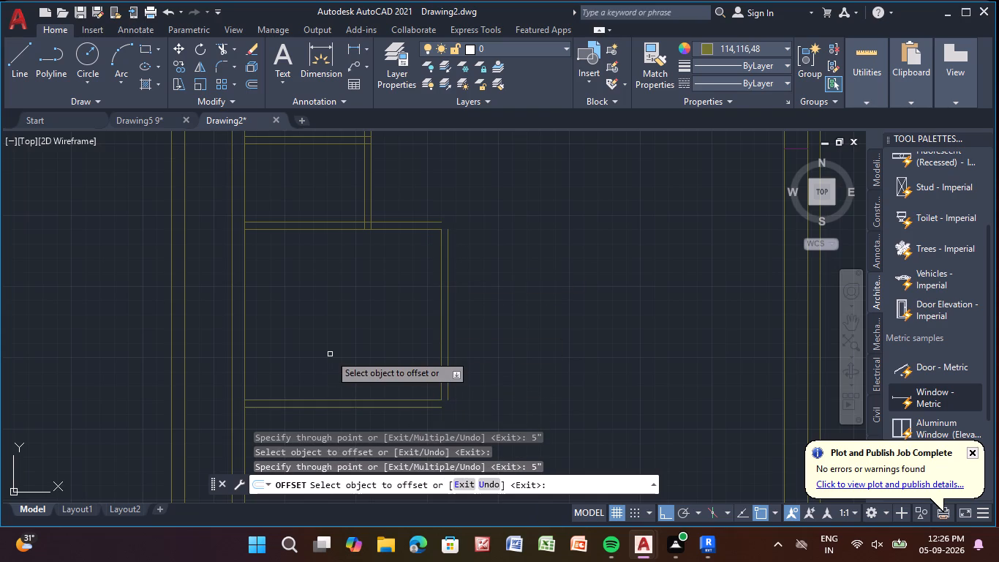
key(Escape)
key(Escape)
Close the room's upper-right outer corner with a 5" line extending the top outer face and a line down onto the right outer face.
key(l)
key(Return)
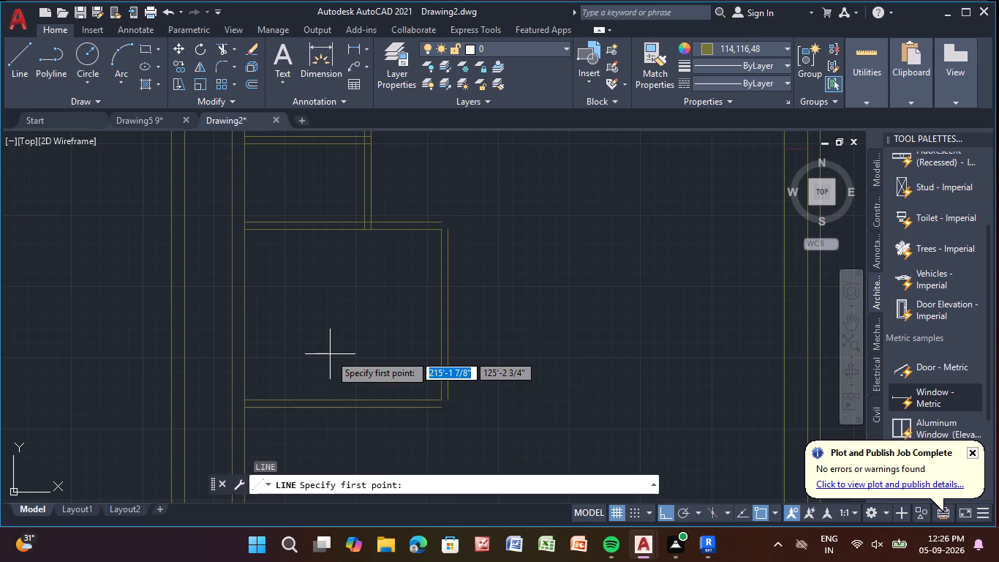
scroll(438, 185, up, 1)
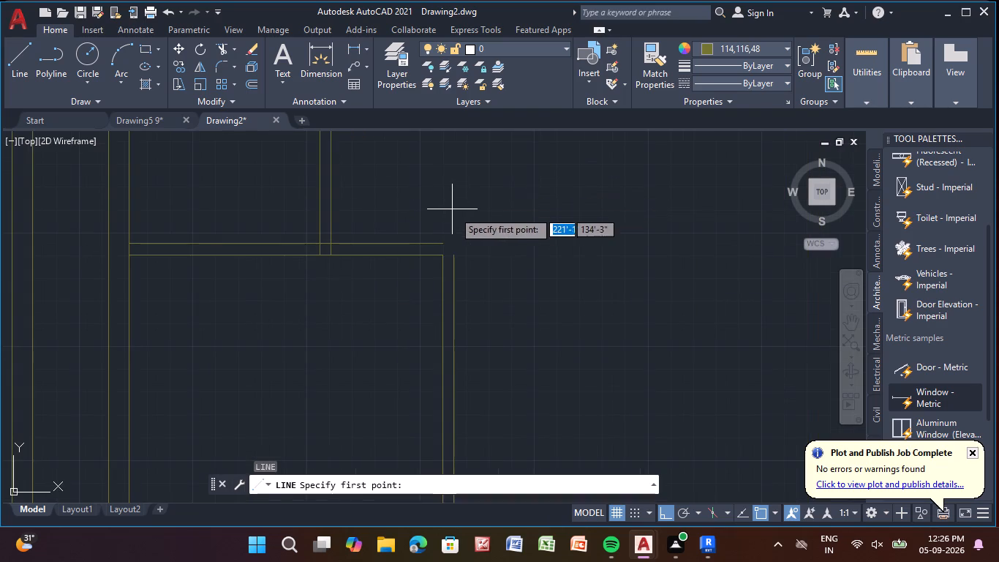
scroll(441, 237, up, 3)
click(449, 264)
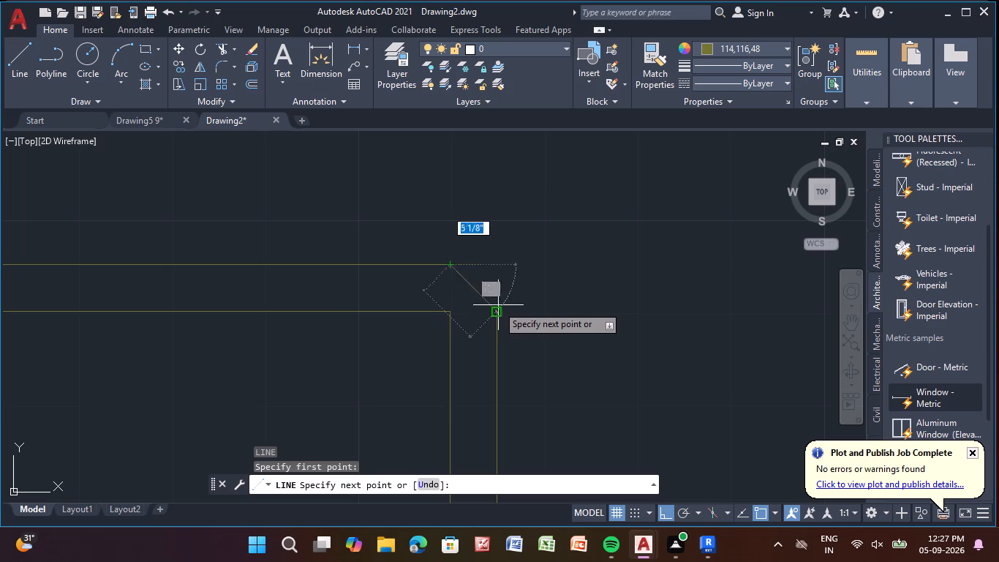
click(498, 263)
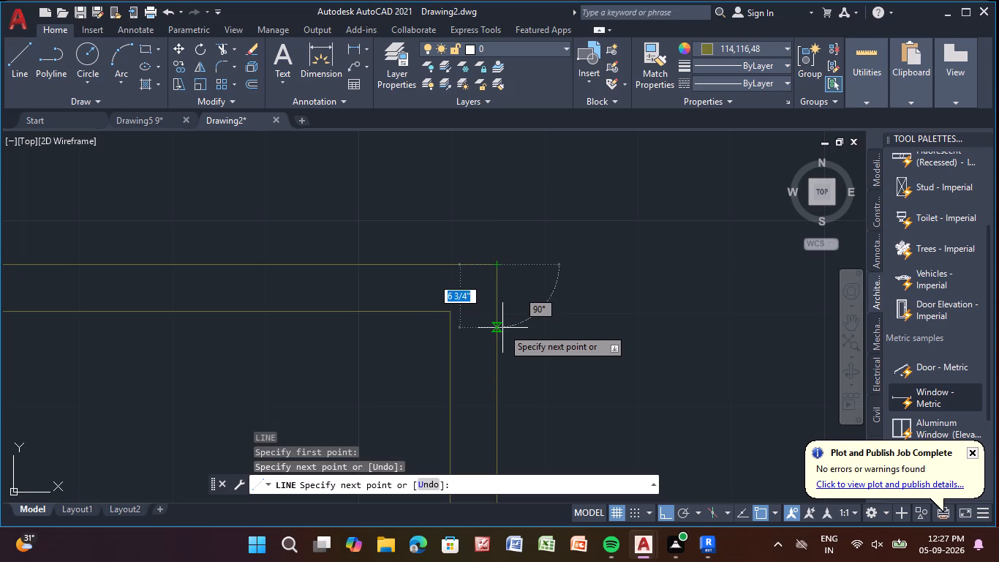
click(503, 327)
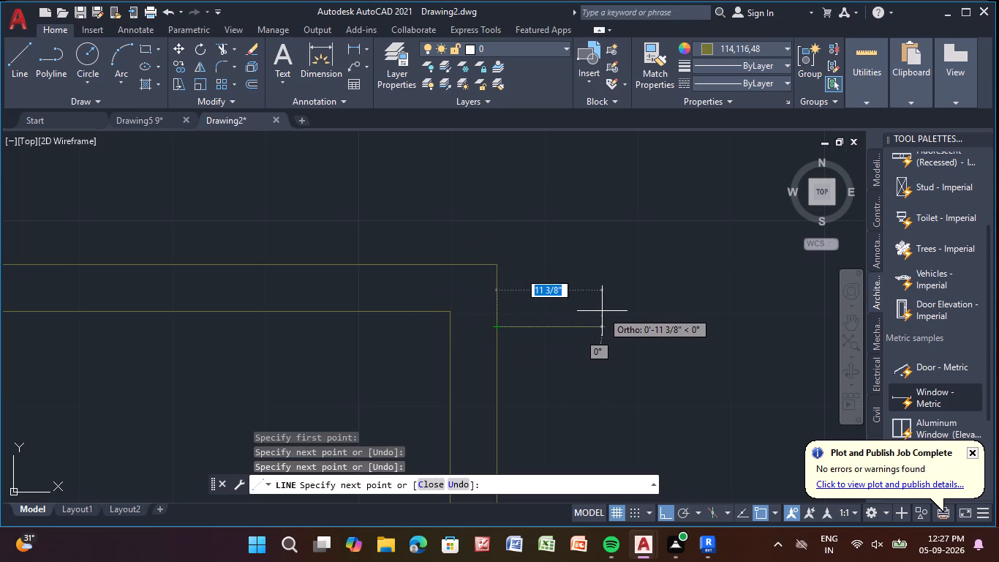
key(Escape)
Close the room's lower-right outer corner with a 5" line extending the bottom outer face and a line up to the right outer face's end.
scroll(602, 311, down, 3)
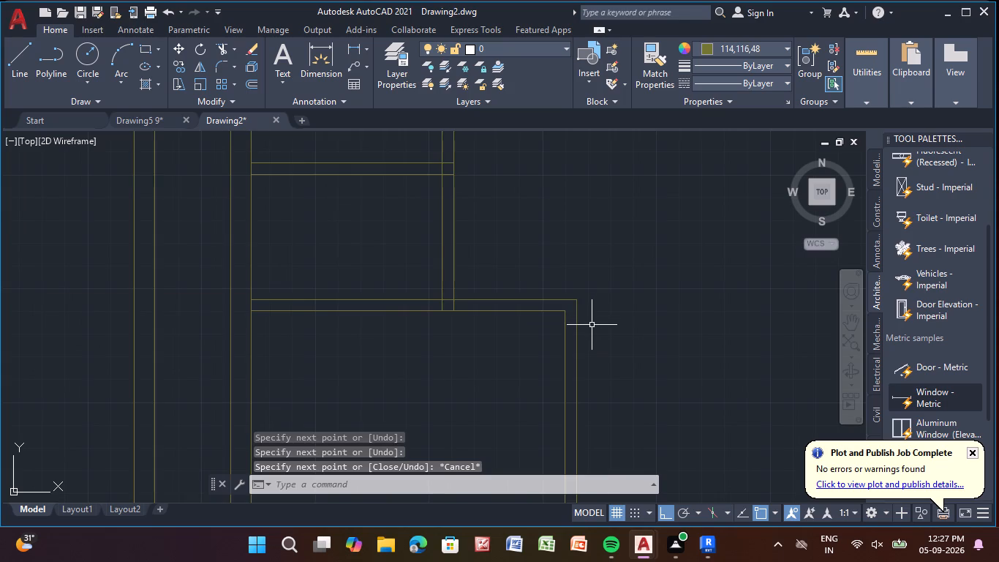
middle_drag(591, 325, 456, 178)
middle_drag(446, 353, 431, 244)
scroll(436, 285, up, 2)
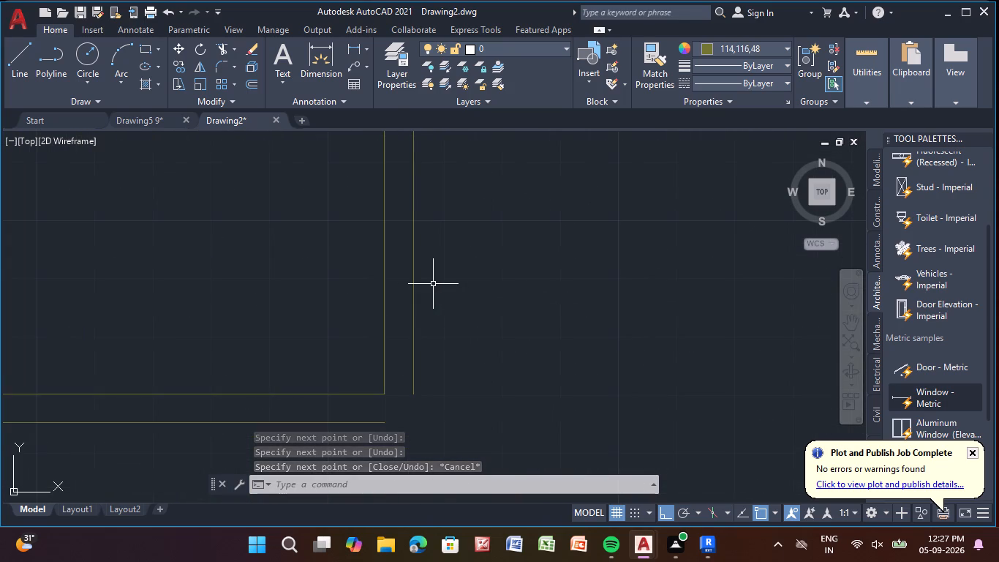
key(l)
key(Return)
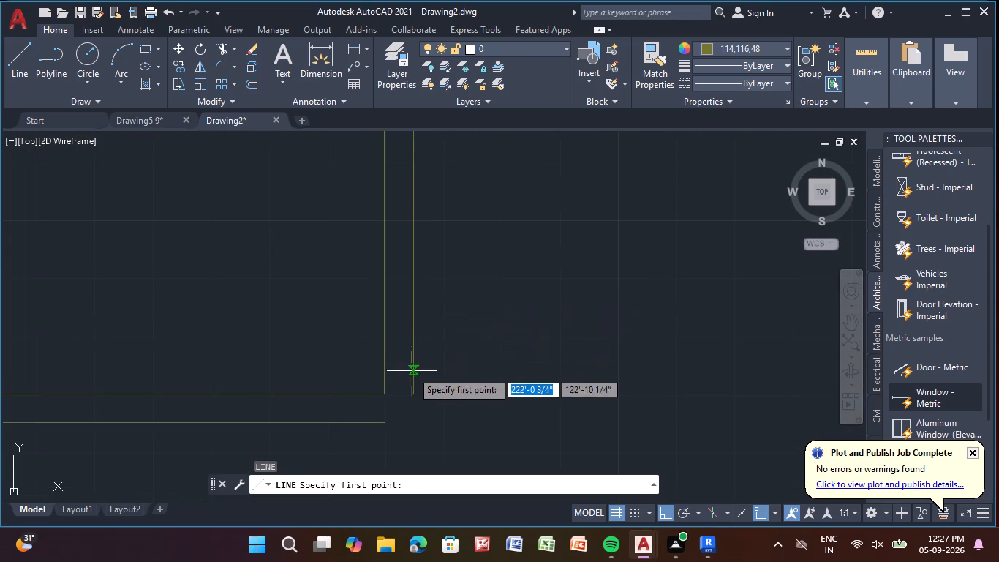
middle_drag(412, 371, 410, 272)
scroll(396, 301, up, 2)
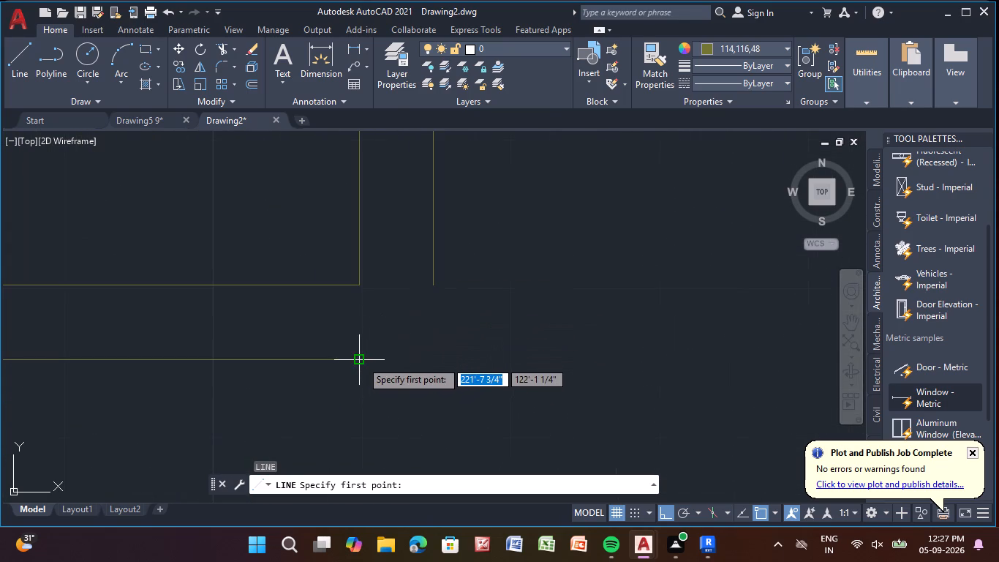
click(361, 359)
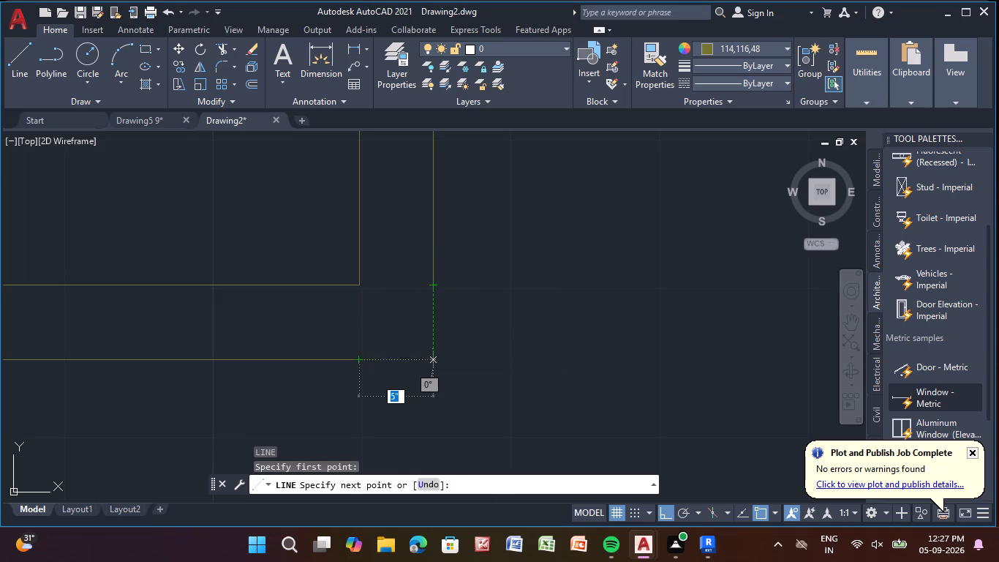
click(432, 359)
click(434, 284)
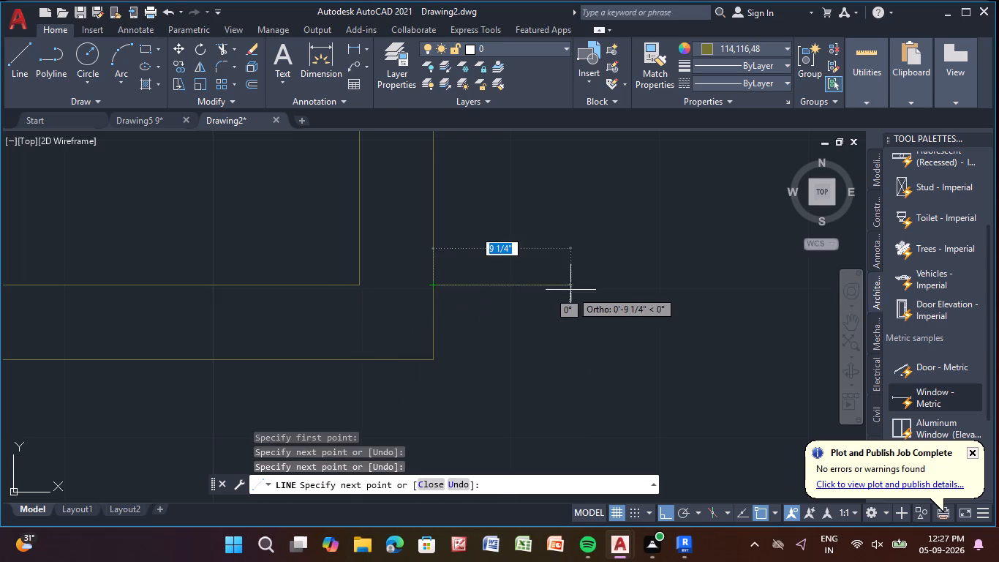
key(Escape)
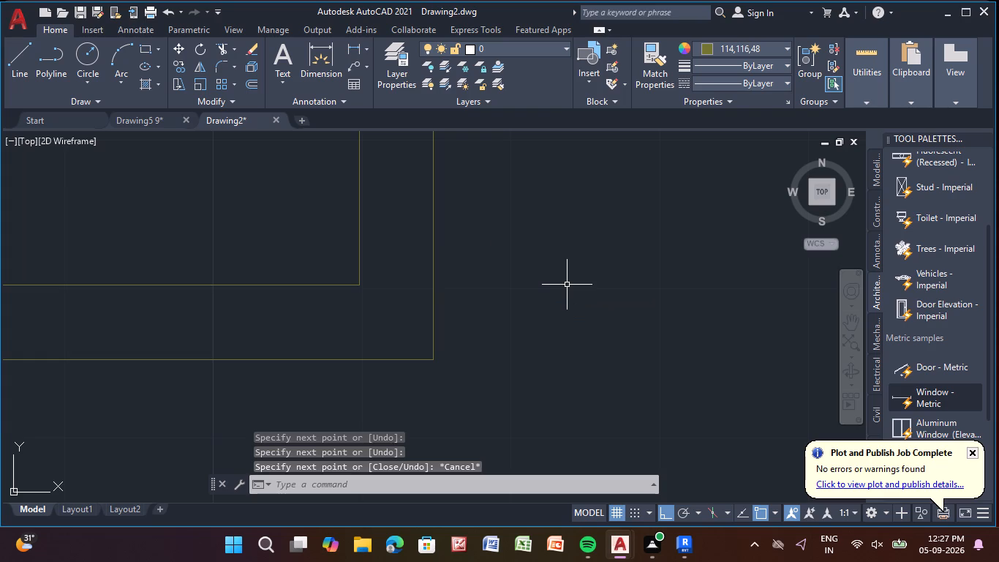
Examine the overall plan, from the upper rooms to the open area around and below the new room.
scroll(565, 285, down, 4)
scroll(436, 252, down, 3)
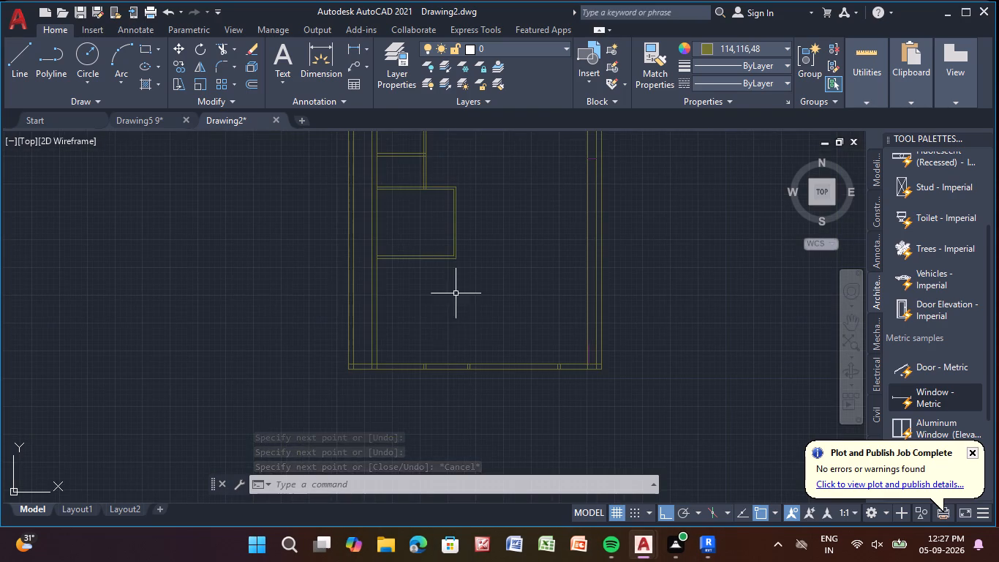
middle_drag(419, 323, 405, 285)
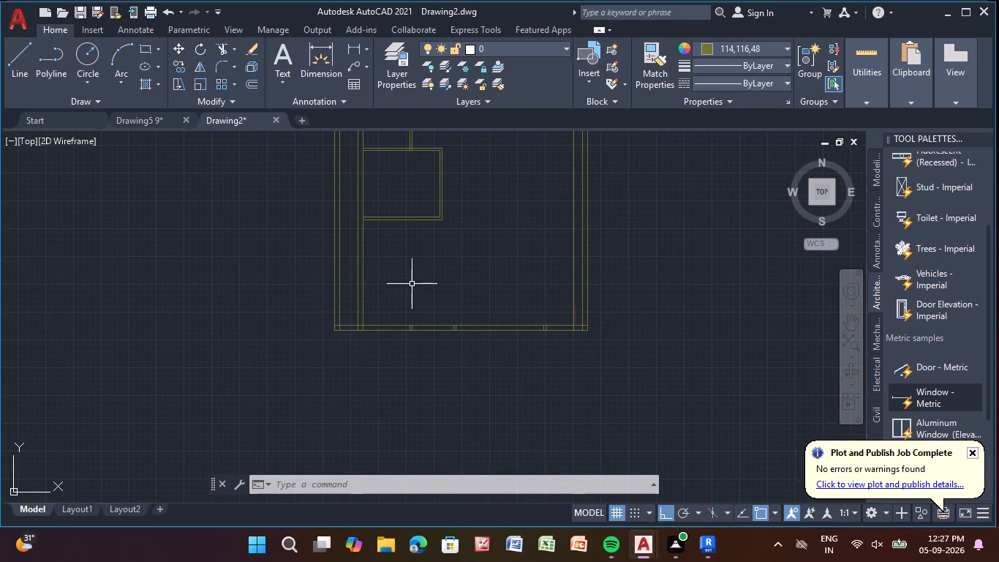
middle_drag(412, 282, 383, 378)
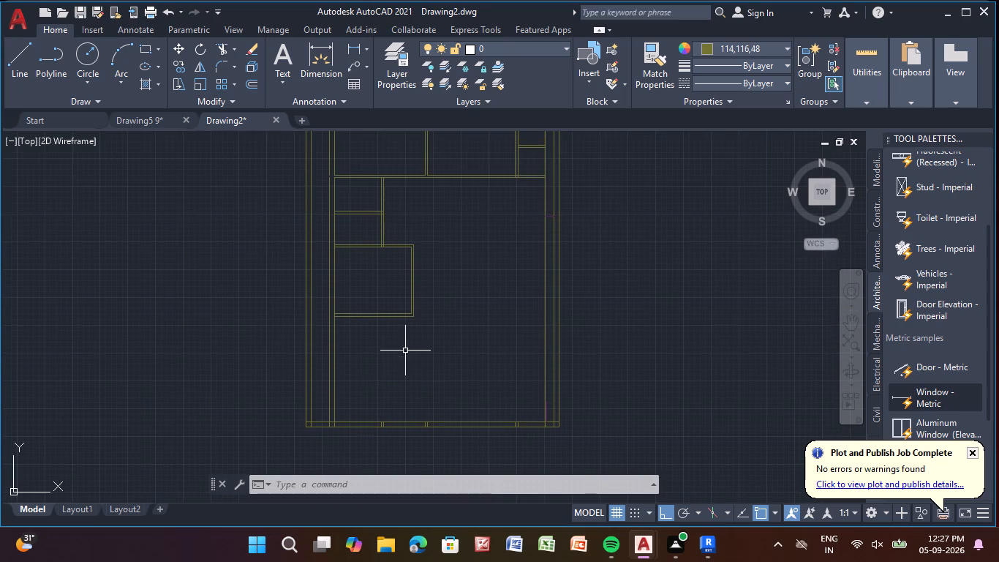
scroll(403, 338, up, 1)
middle_drag(387, 350, 357, 456)
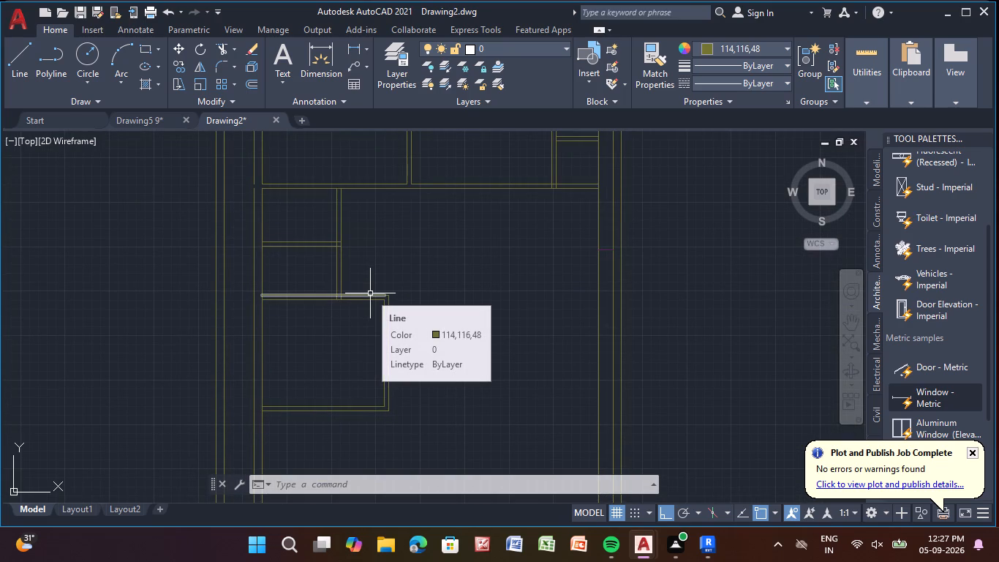
scroll(370, 293, down, 1)
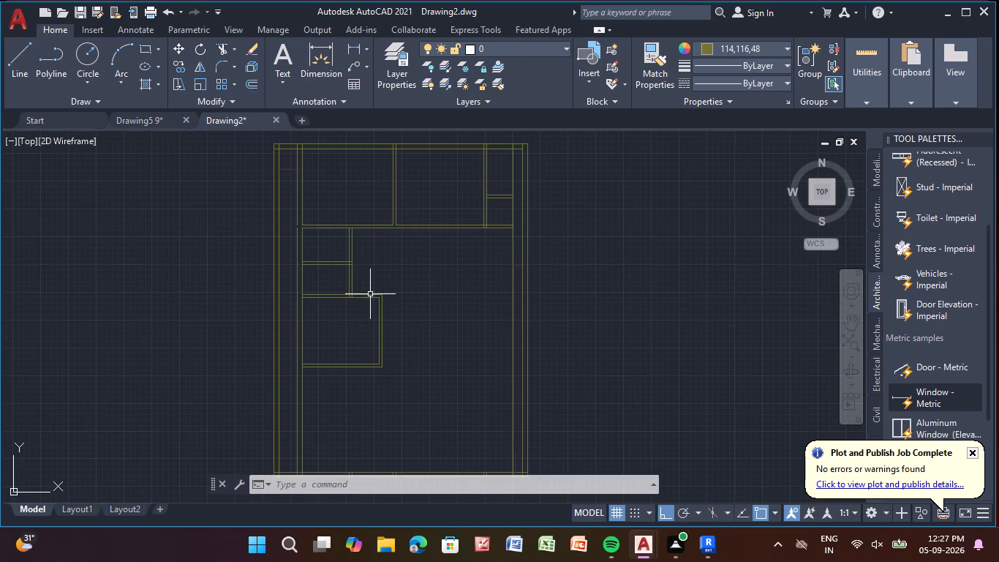
middle_drag(348, 383, 280, 293)
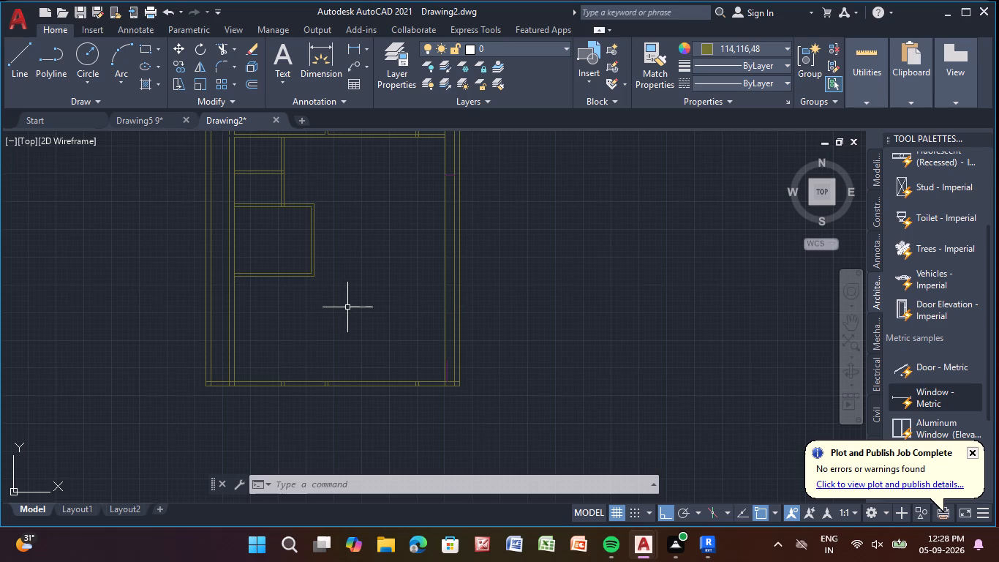
middle_click(347, 307)
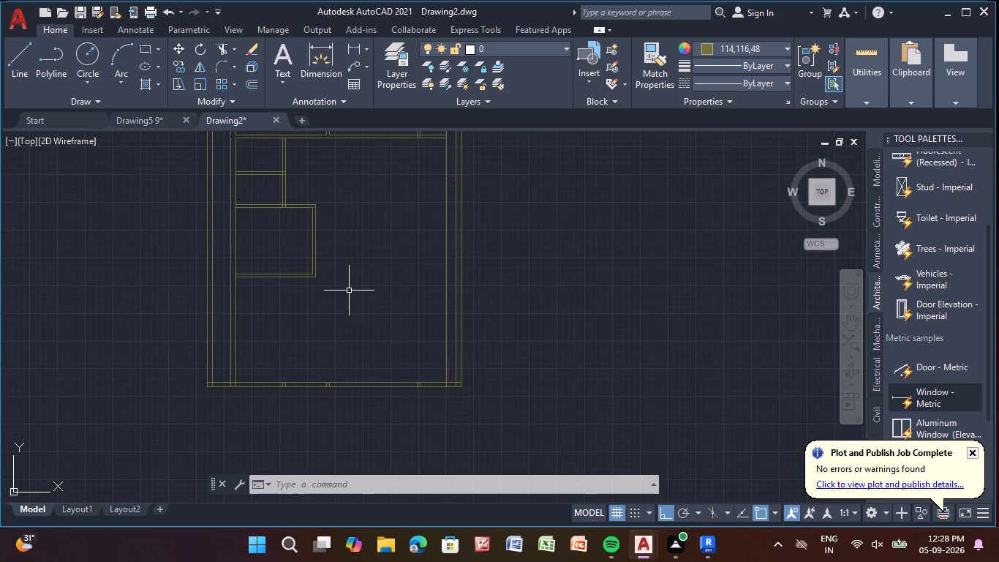
middle_drag(347, 291, 363, 405)
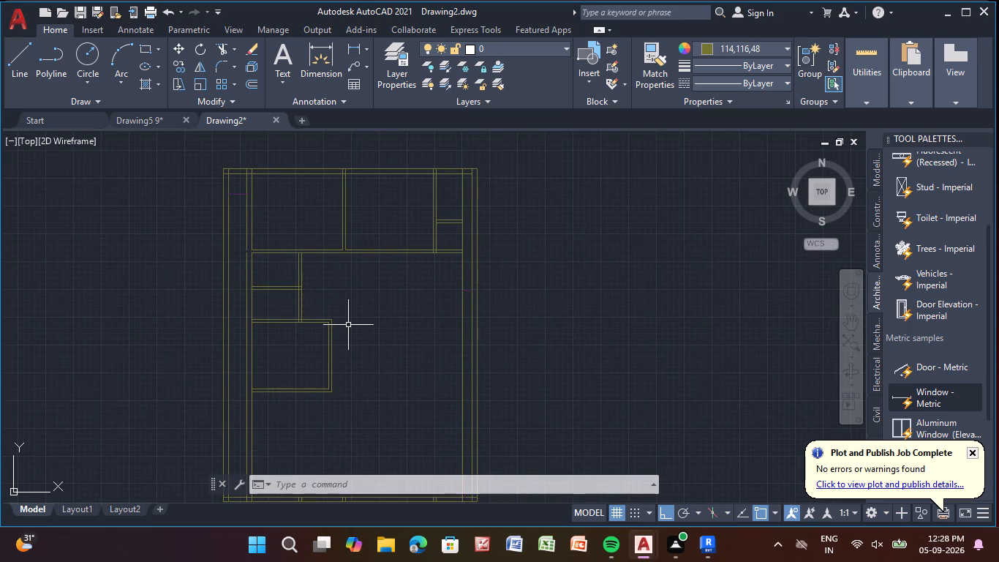
scroll(347, 323, up, 1)
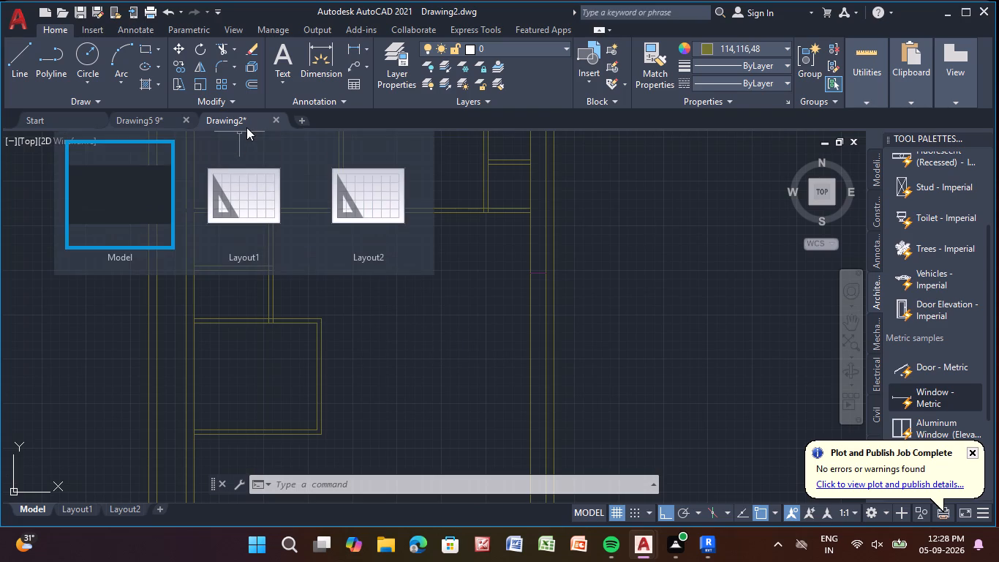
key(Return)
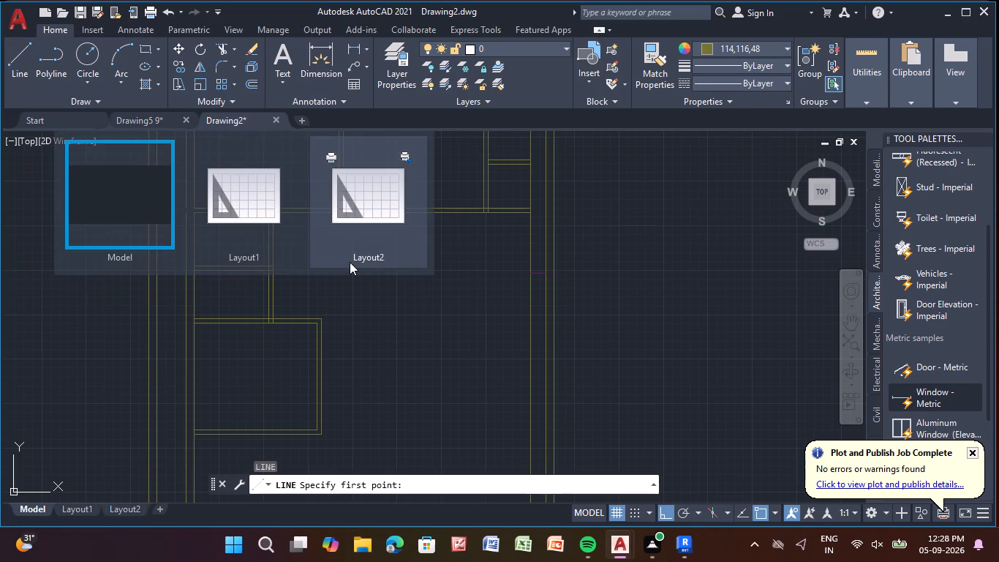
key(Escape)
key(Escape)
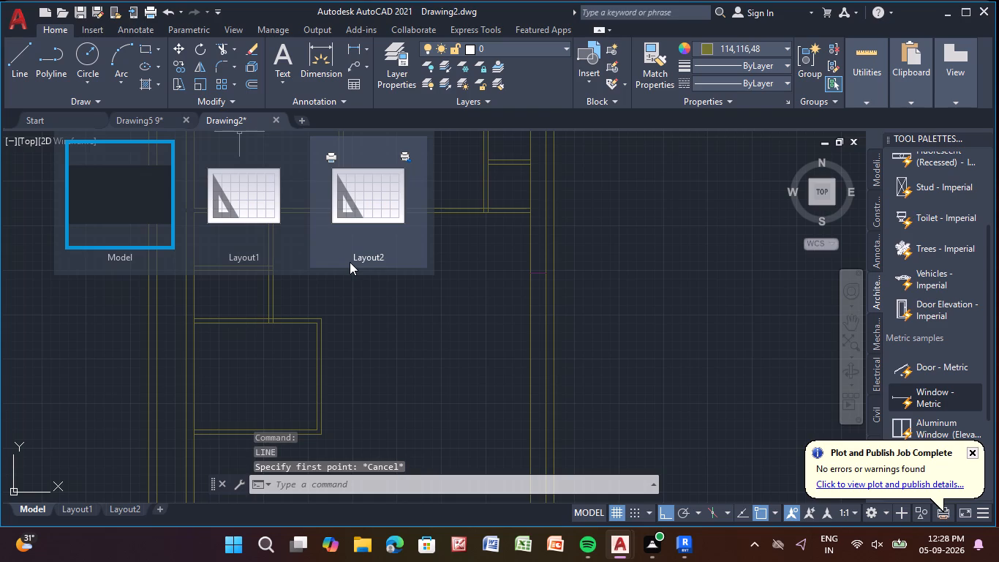
Offset the inner face of the plan's right main wall 16'-0" leftward into the open area.
click(251, 86)
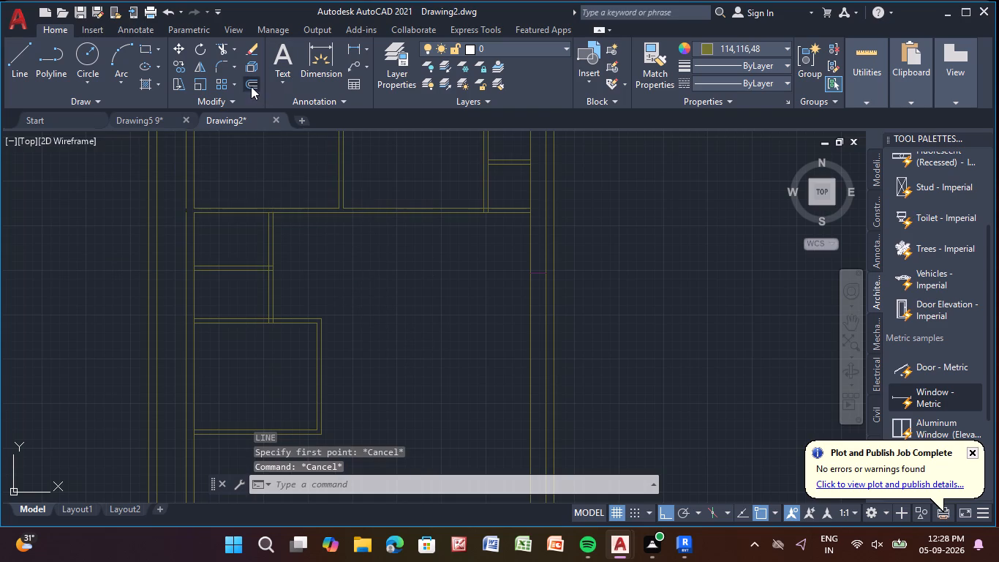
key(Return)
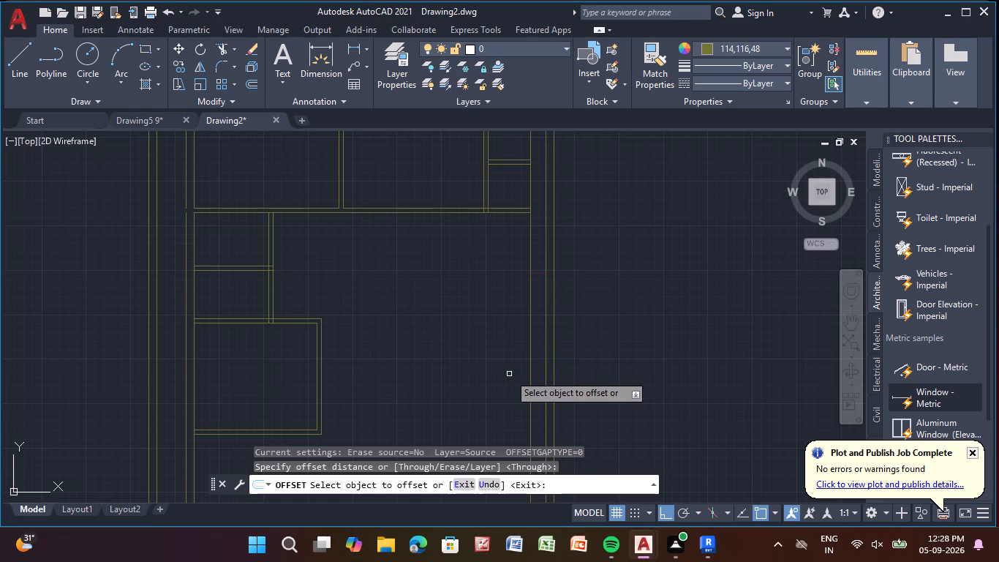
middle_drag(505, 371, 467, 321)
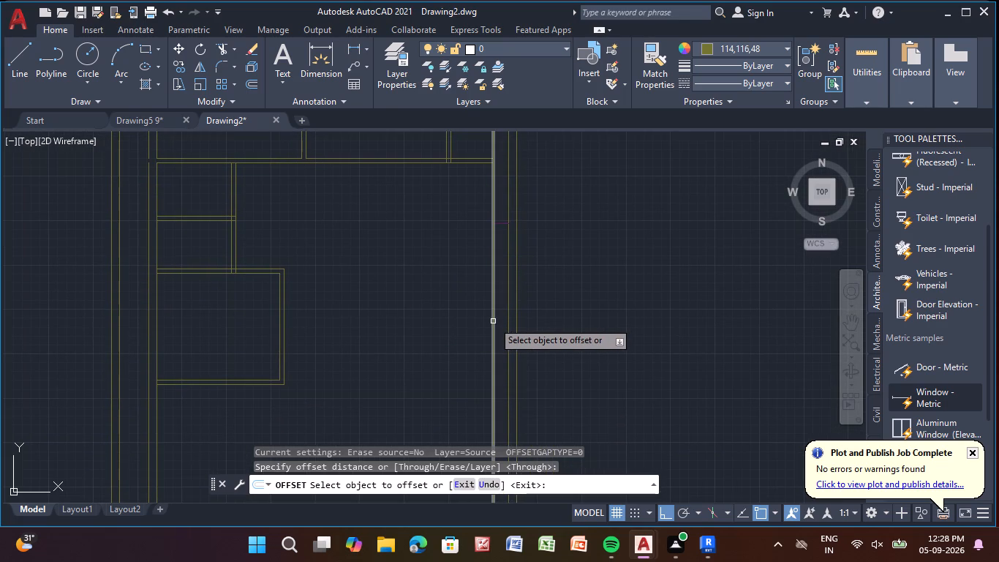
click(493, 321)
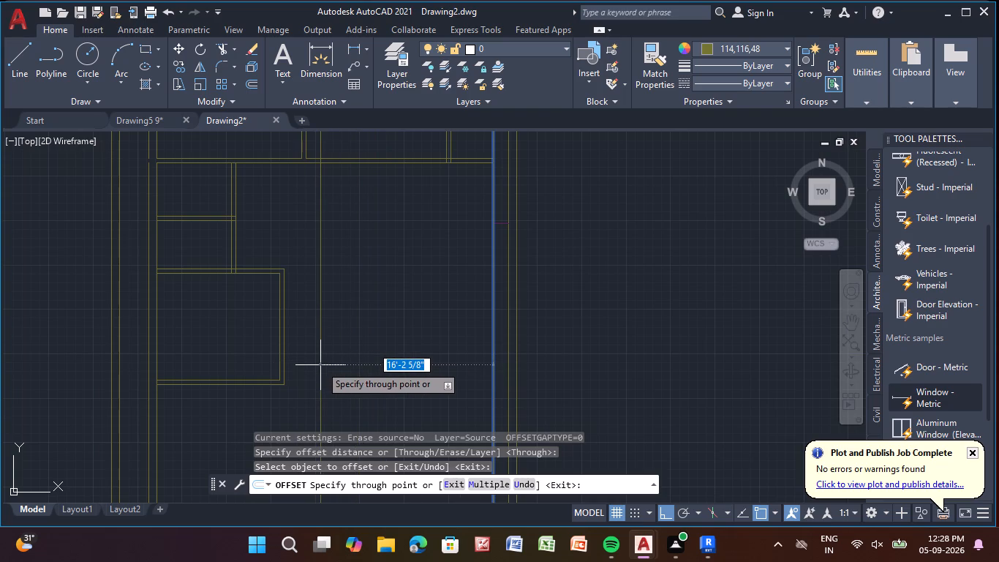
key(1)
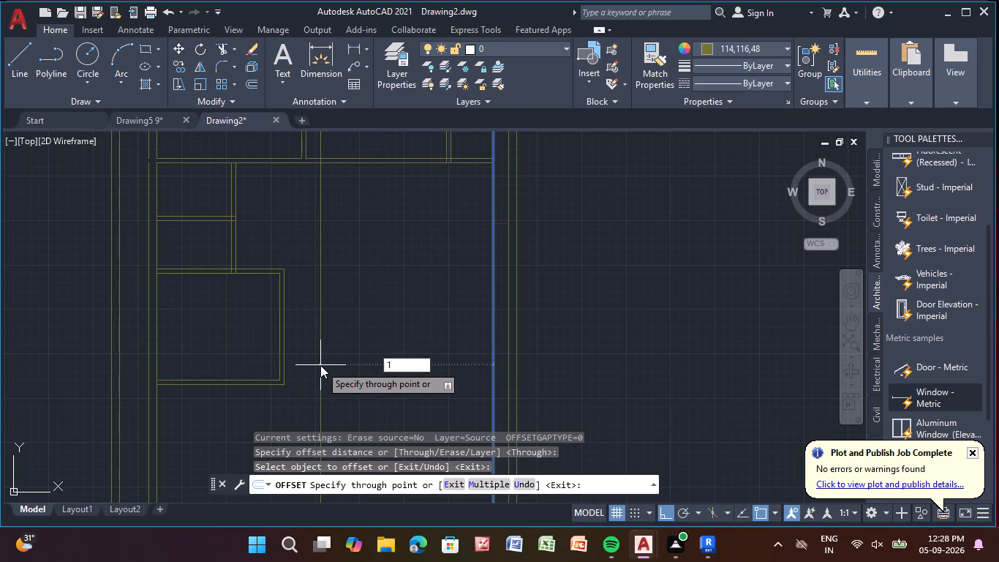
text(6')
key(0)
key(shift+quotedbl)
key(BackSpace)
key(BackSpace)
text(-0")
key(Return)
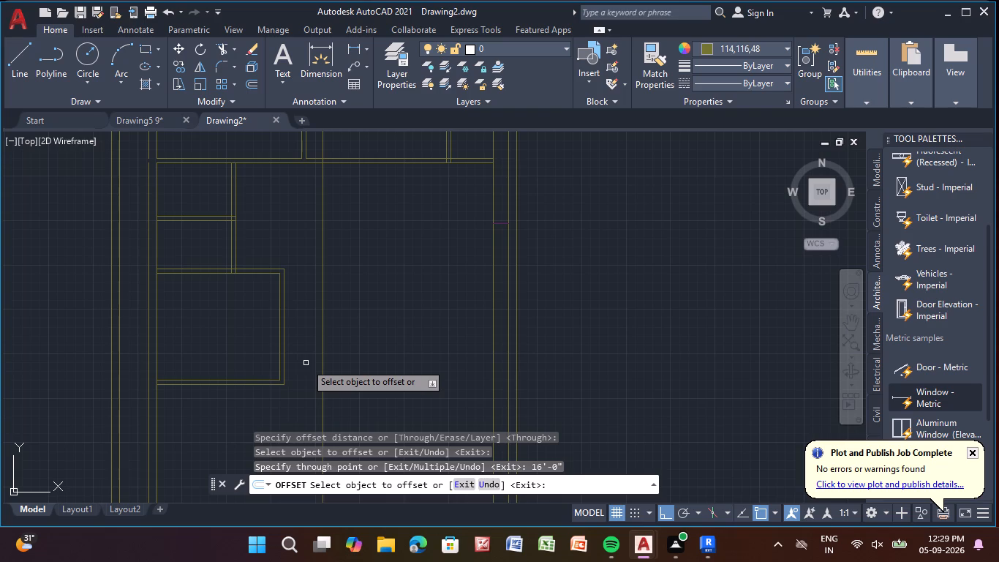
Offset the lower face of the horizontal partition beneath the upper rooms 11'-5" downward.
click(376, 162)
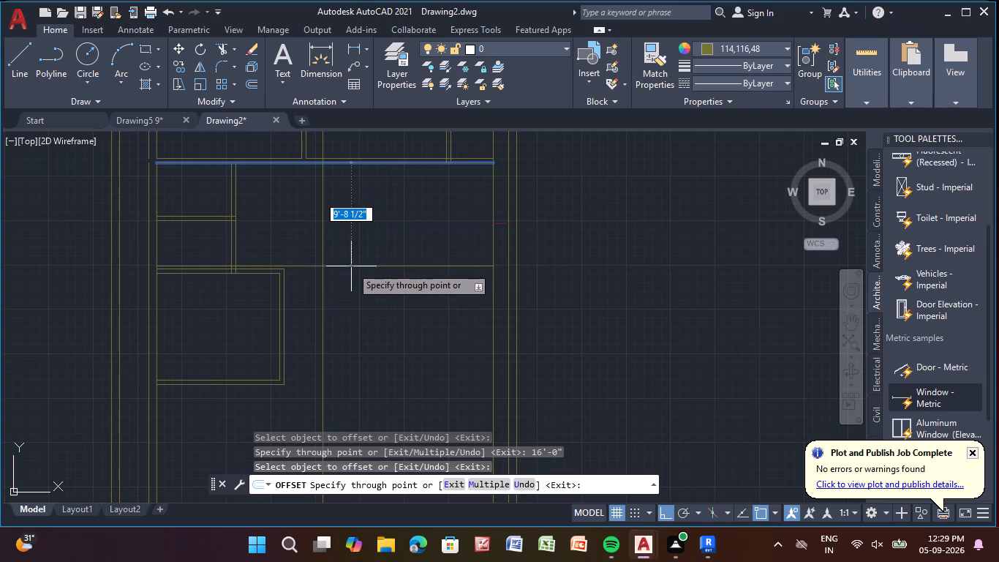
text(11)
text('-5)
key(shift+quotedbl)
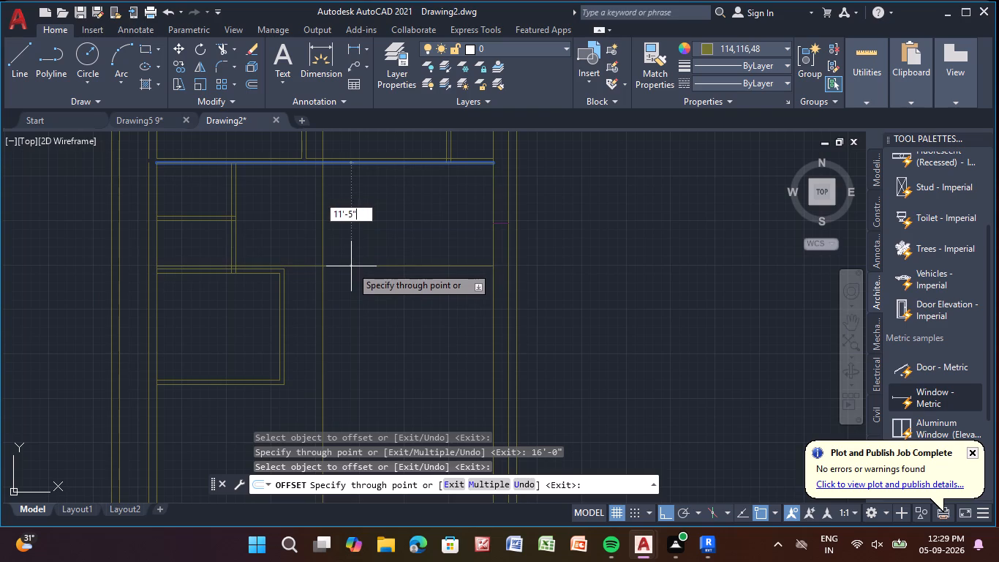
key(Return)
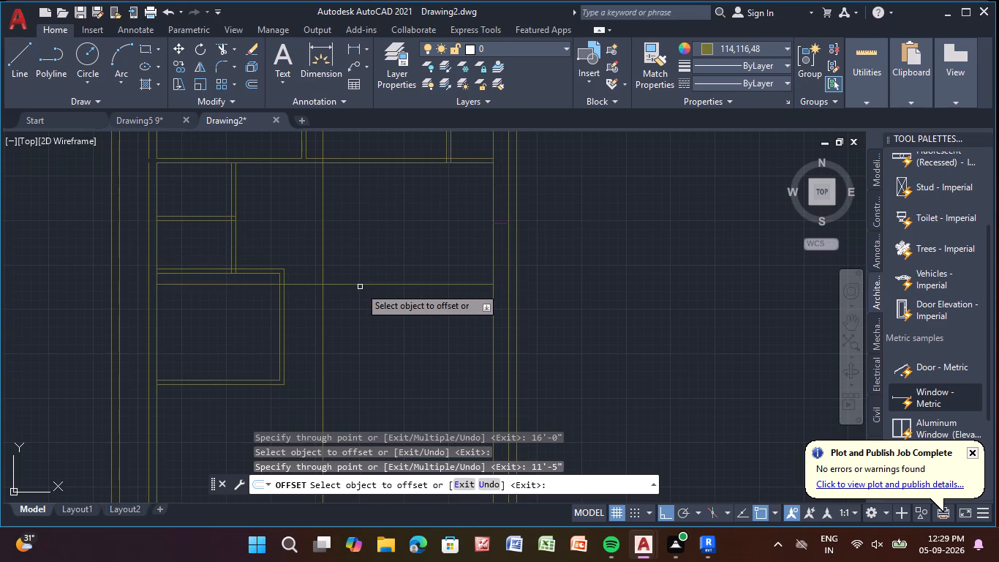
click(360, 284)
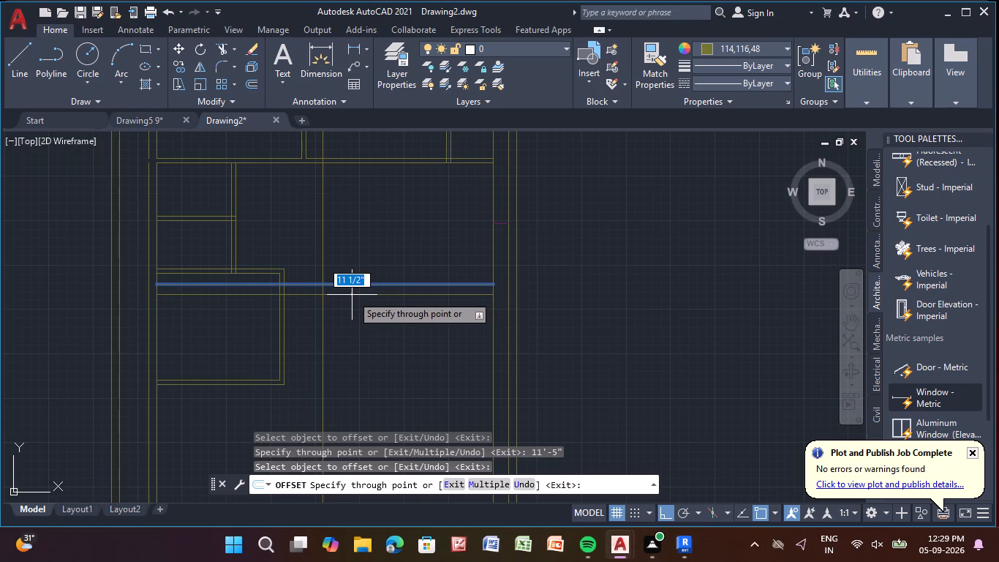
key(Escape)
key(Escape)
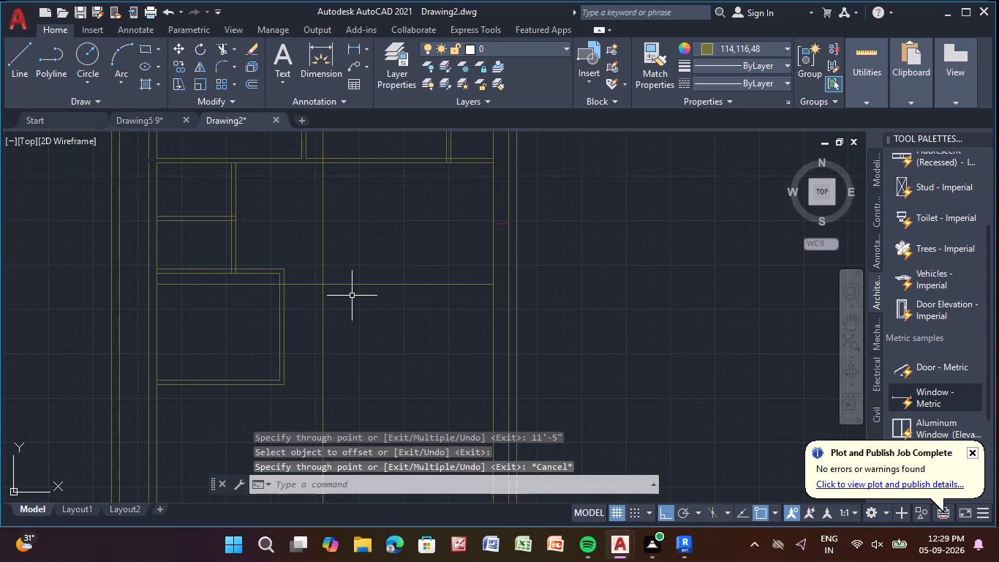
Trim the two new offset lines into a corner, cutting the horizontal's left part and the vertical's part above it, including through the upper room.
text(tr)
key(Return)
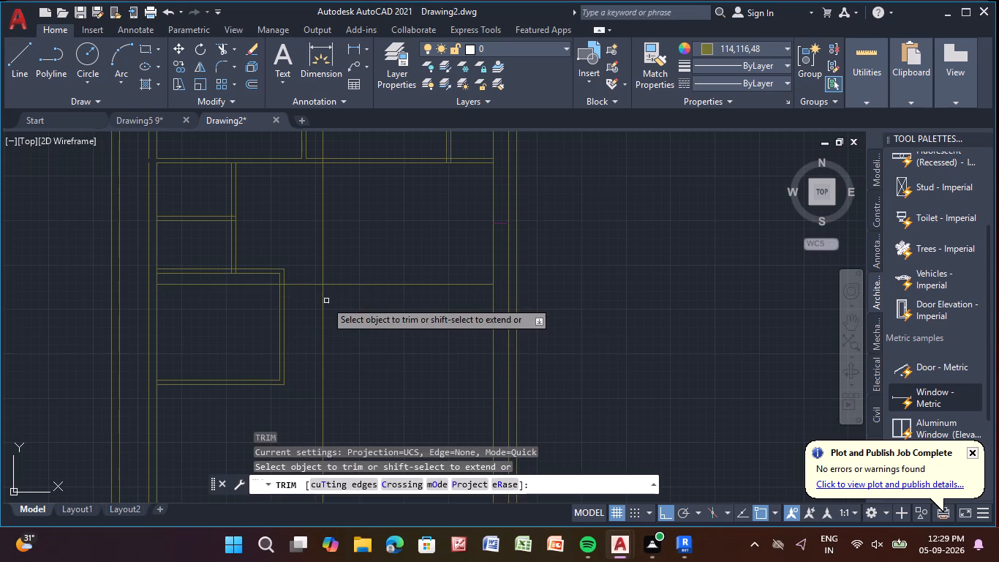
drag(301, 280, 301, 294)
click(271, 285)
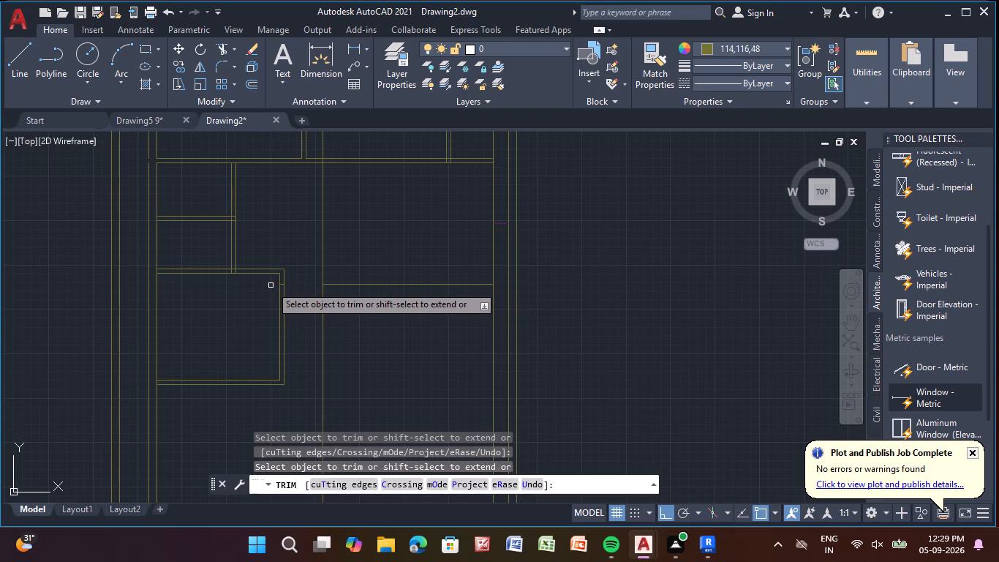
drag(304, 238, 358, 231)
middle_drag(357, 231, 327, 336)
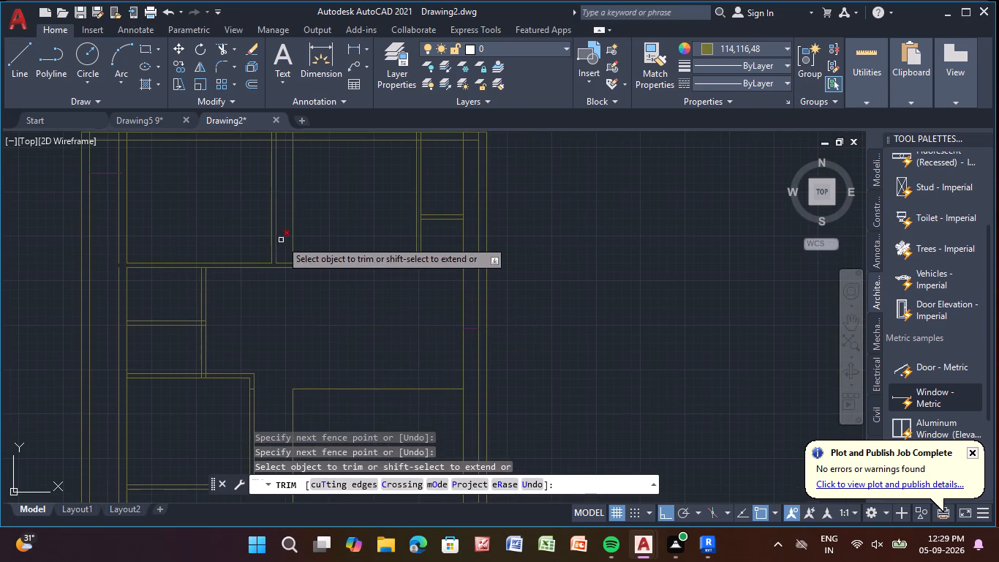
click(287, 236)
click(313, 232)
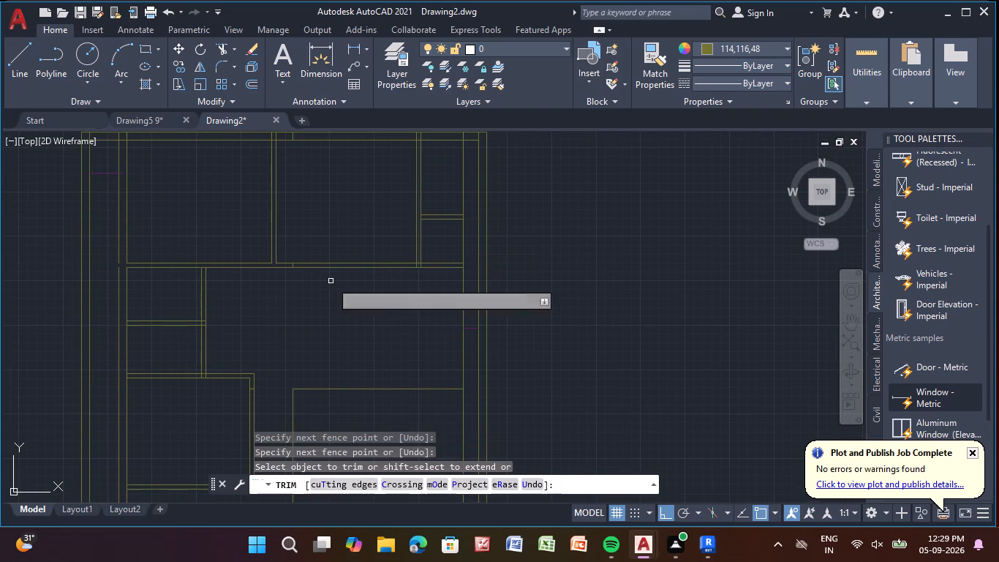
middle_drag(343, 357, 324, 296)
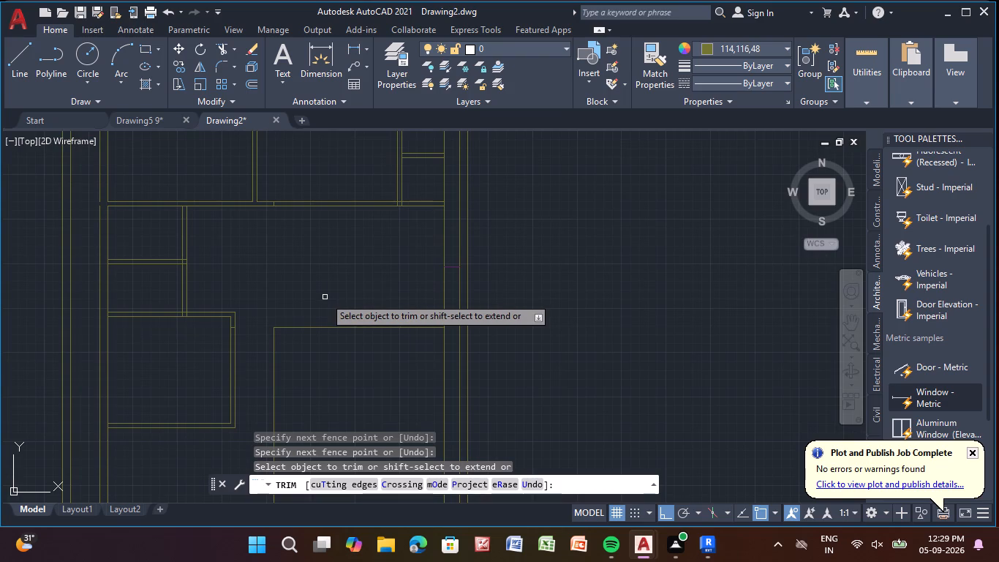
key(Escape)
key(Escape)
key(Escape)
key(Escape)
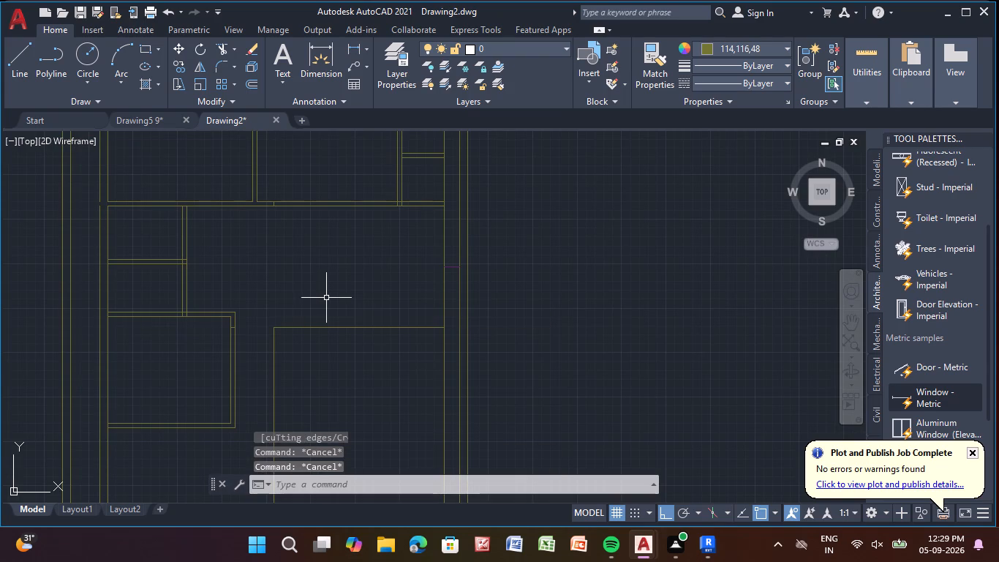
key(Escape)
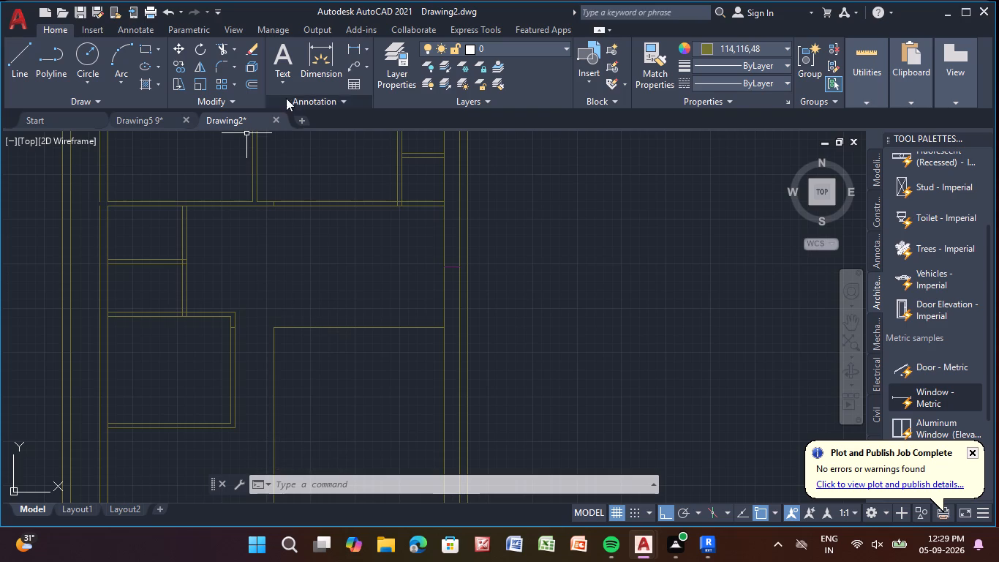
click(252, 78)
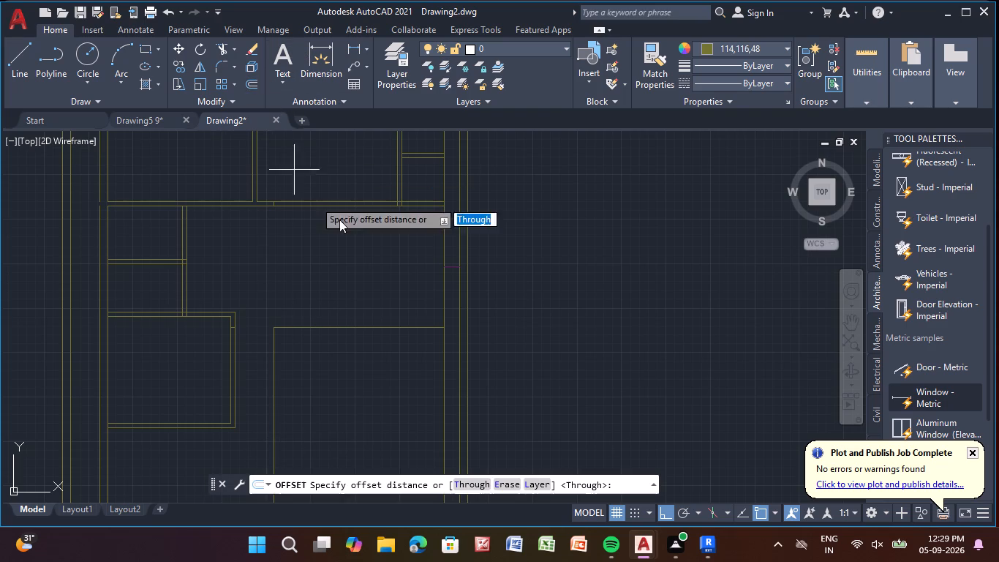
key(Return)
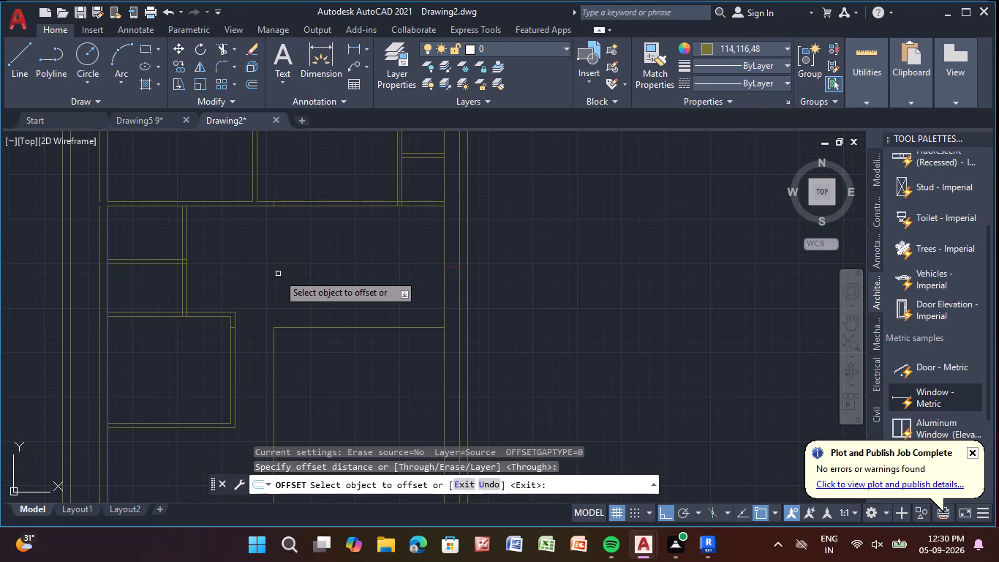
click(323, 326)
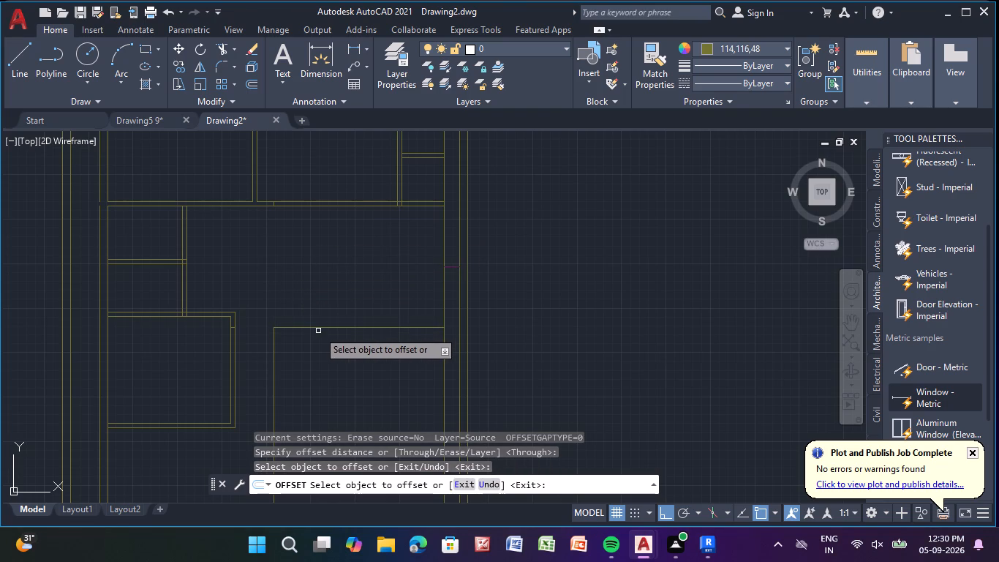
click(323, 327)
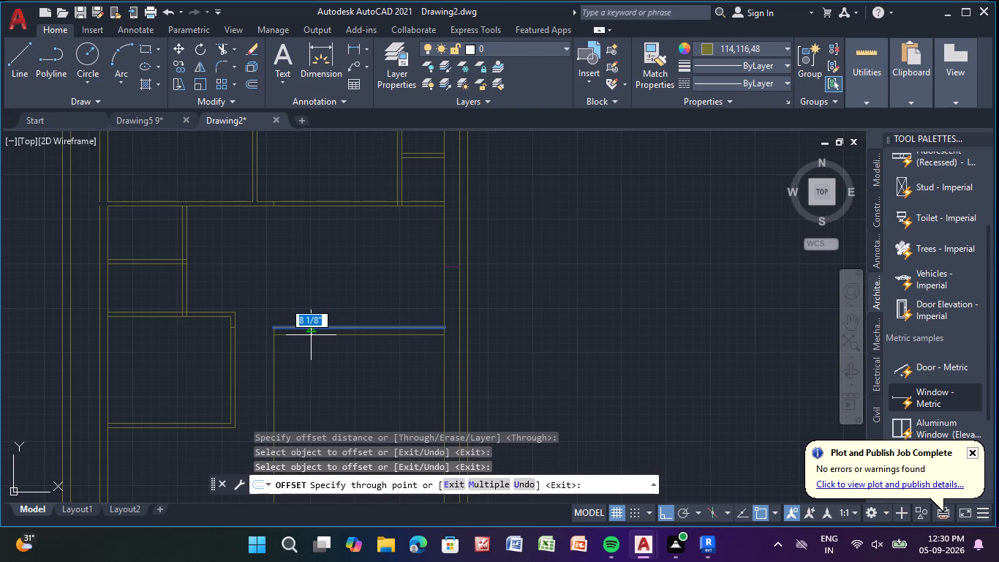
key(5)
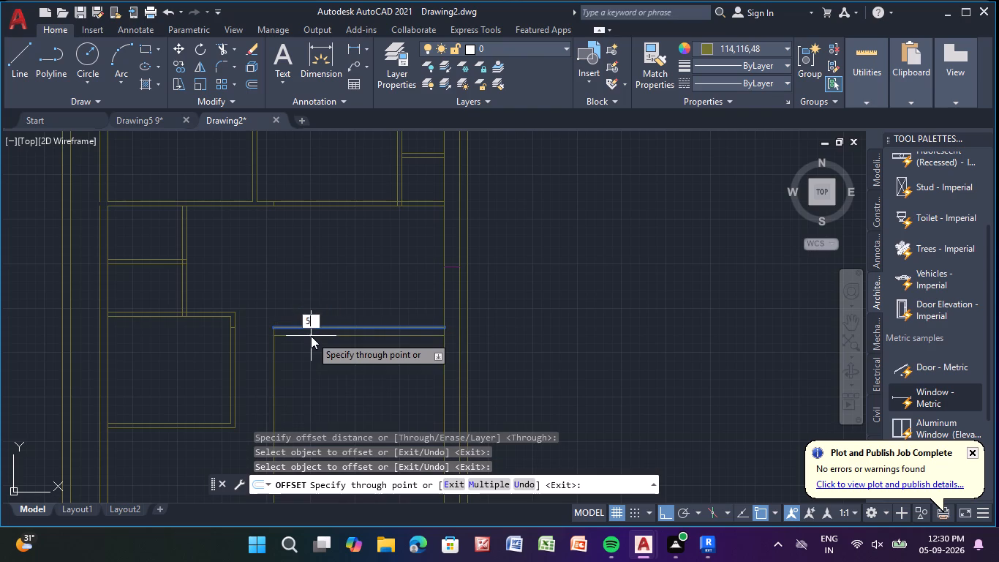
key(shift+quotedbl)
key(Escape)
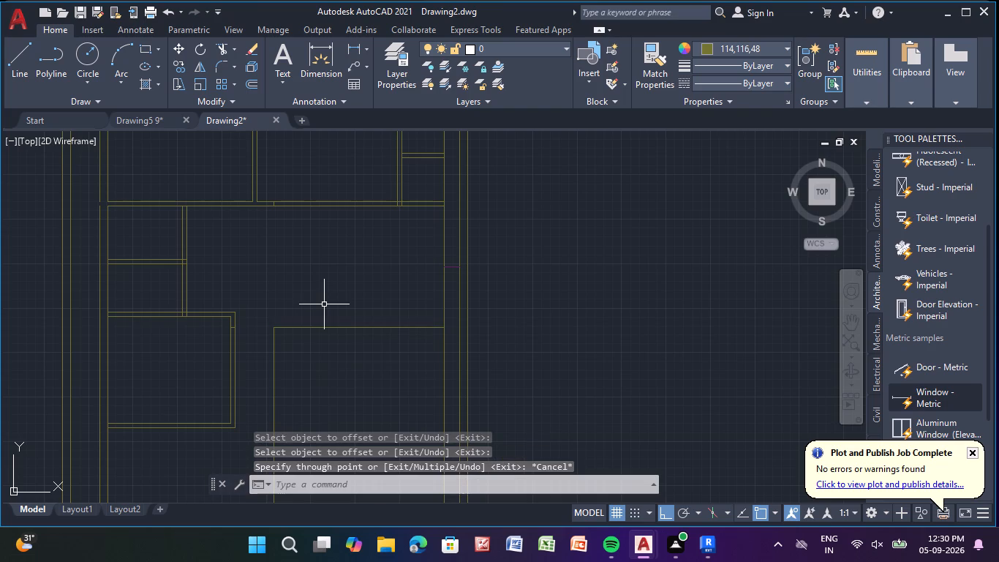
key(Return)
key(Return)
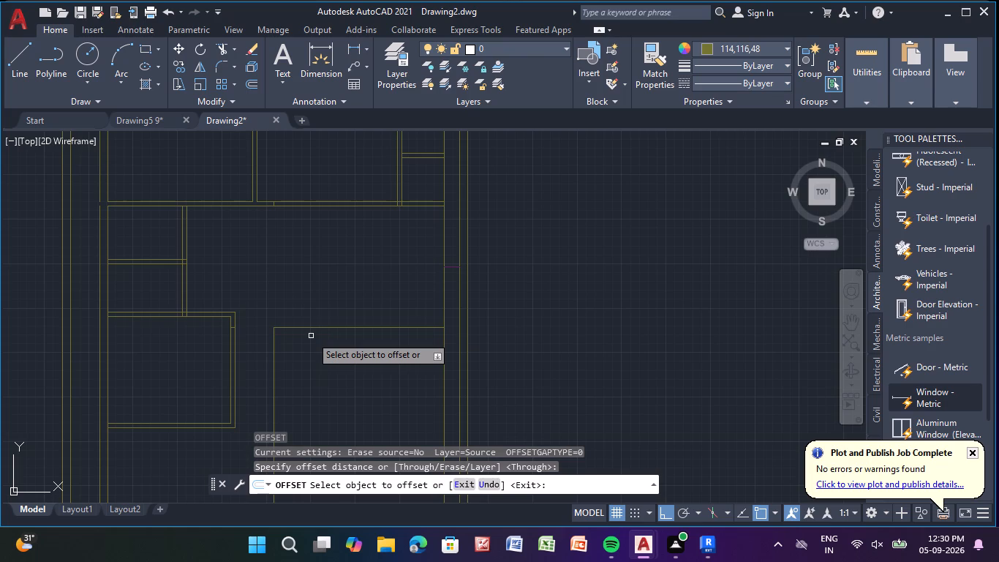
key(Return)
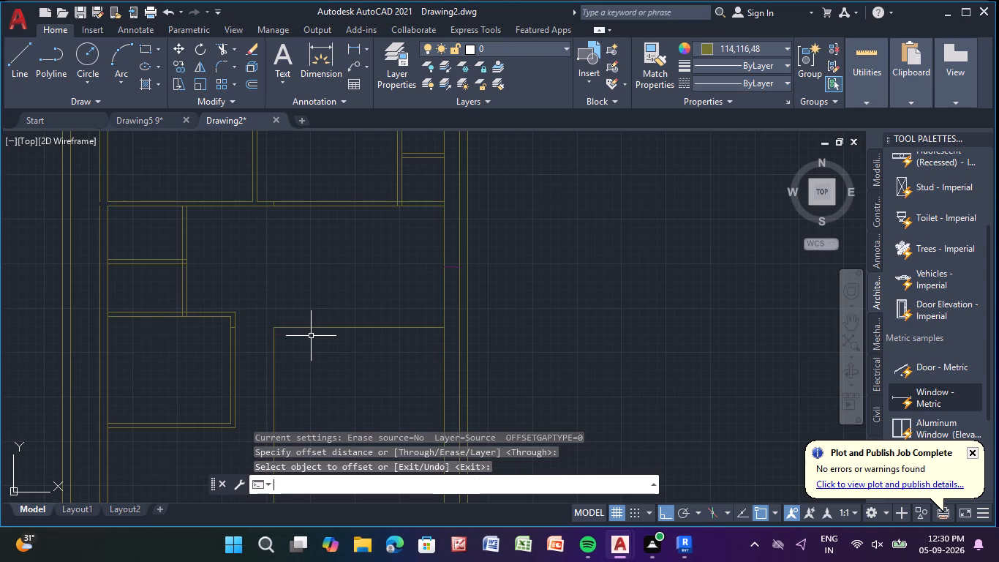
Offset the top line of the new lower-right room 5" upward to form its partition wall.
key(Return)
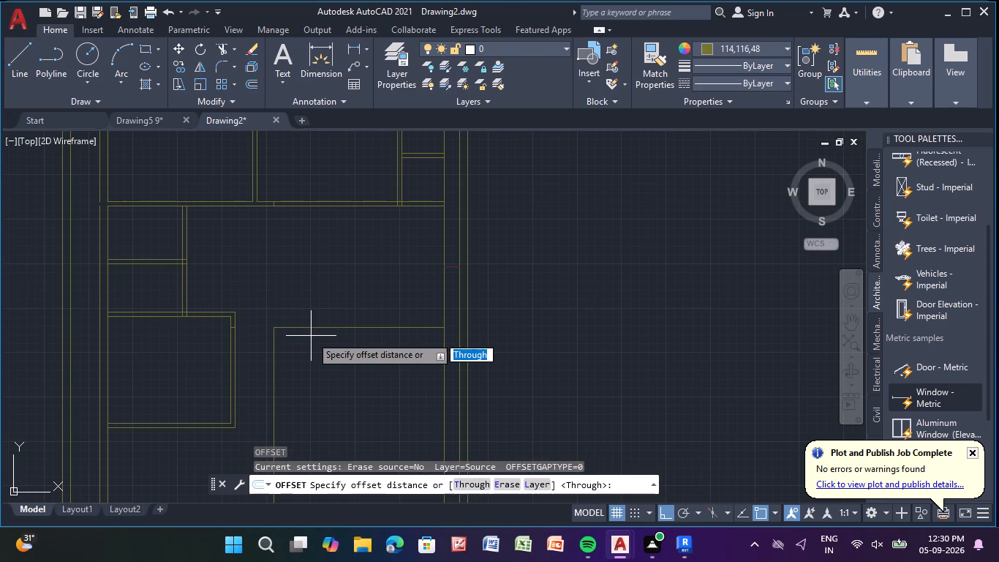
key(Return)
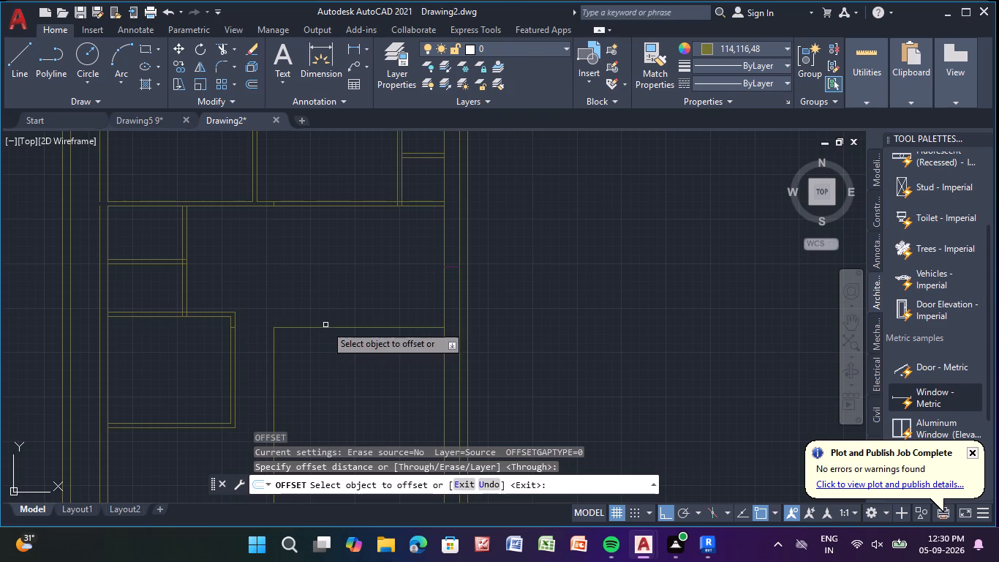
click(321, 329)
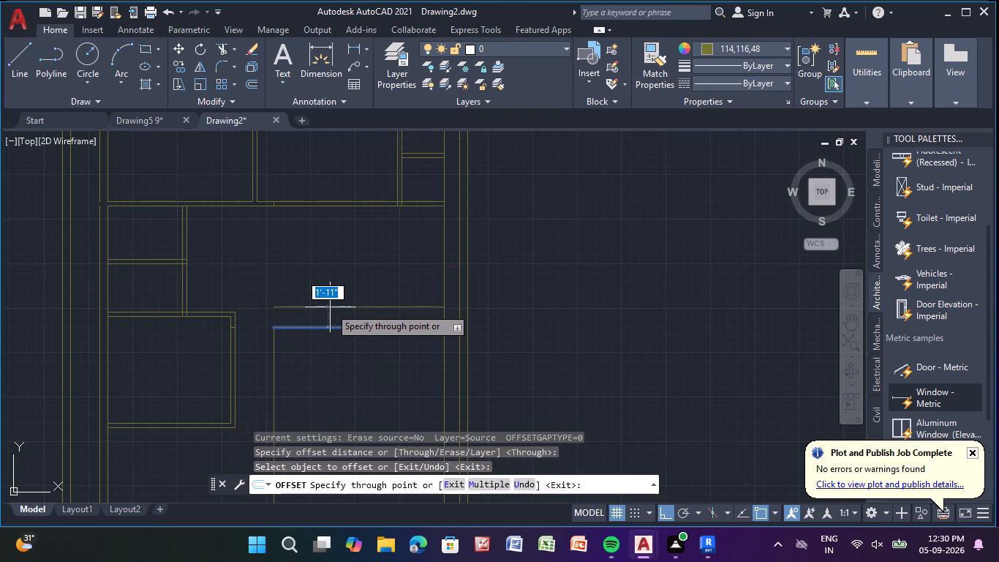
key(5)
key(shift+quotedbl)
key(Return)
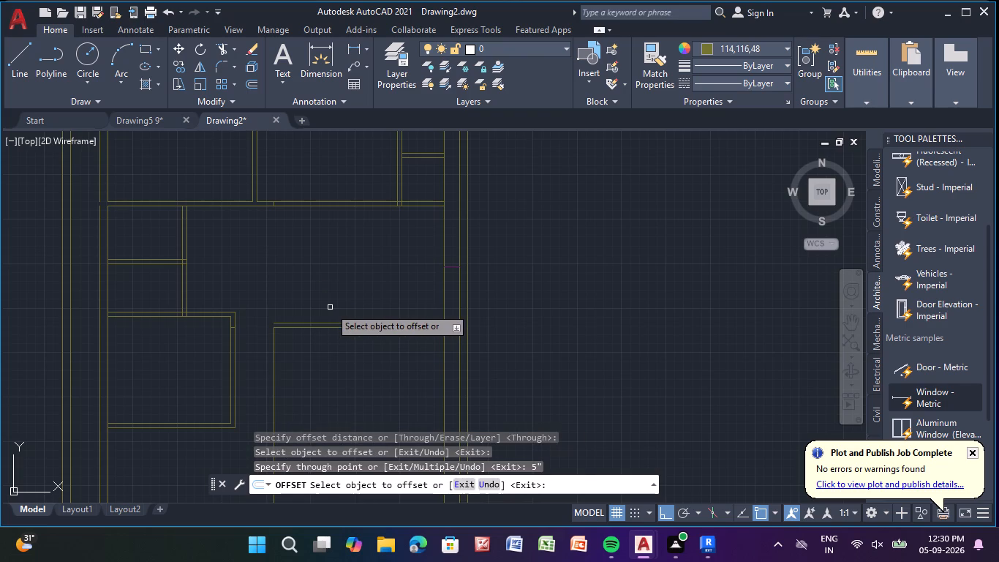
middle_drag(299, 356, 301, 320)
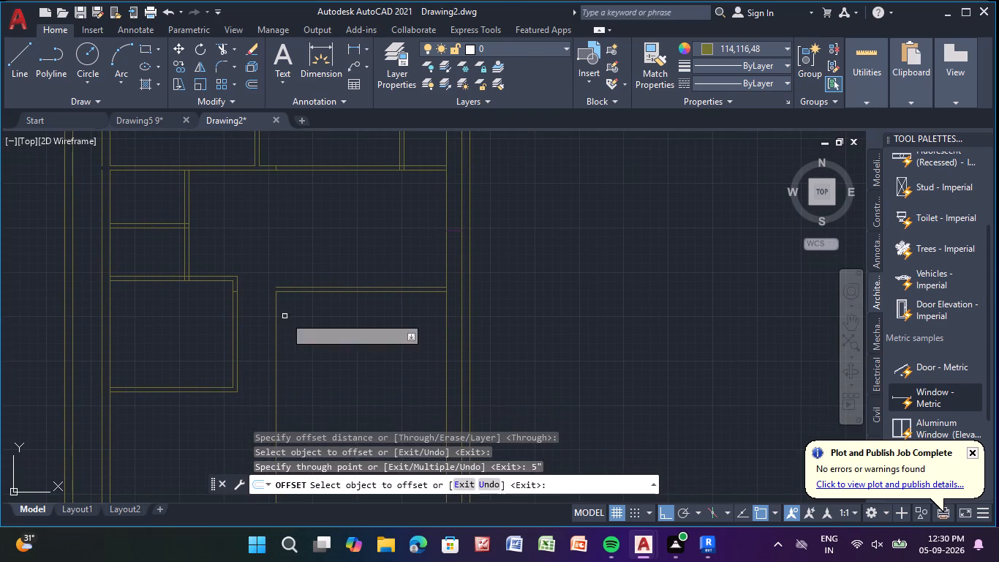
key(Escape)
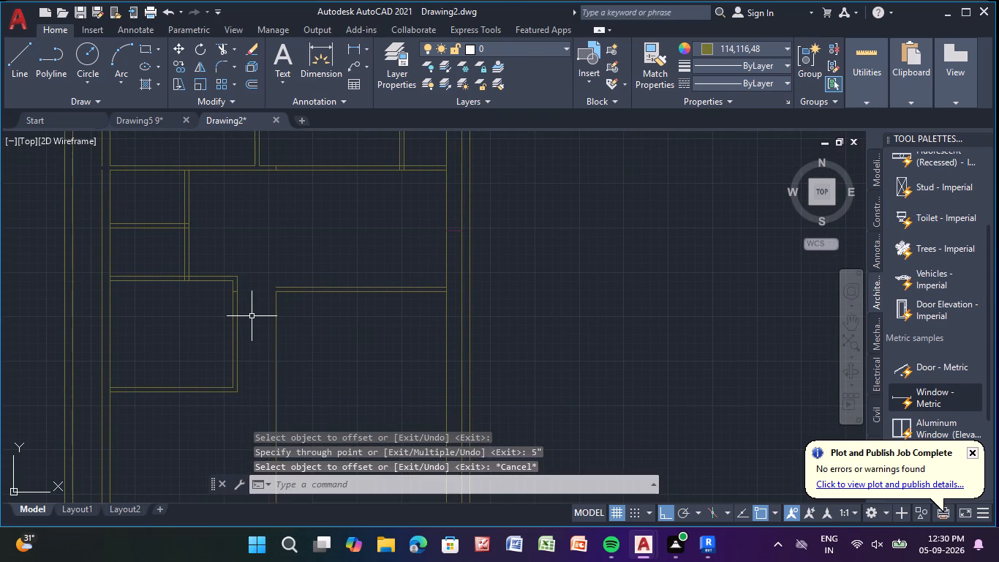
Delete the vertical line forming the left side of the new lower-right room.
click(277, 343)
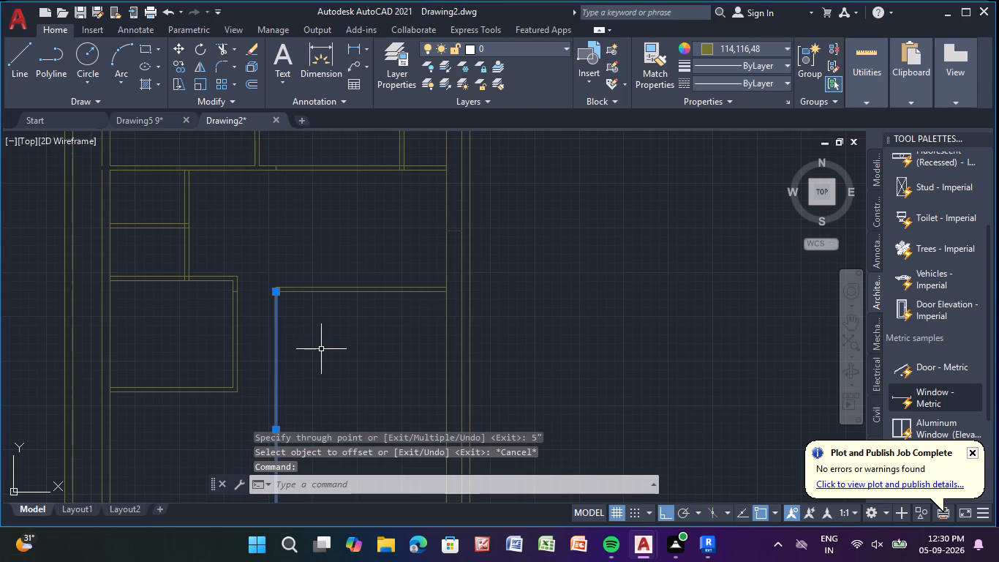
key(Delete)
Draw a short vertical line closing the left end of the 5" partition above the lower-right room.
key(l)
key(Return)
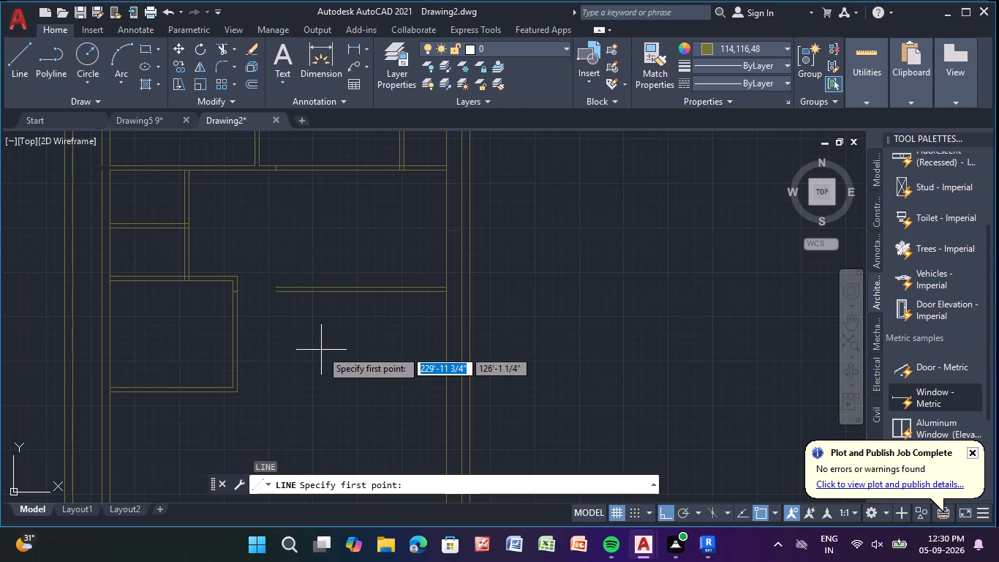
scroll(272, 291, up, 4)
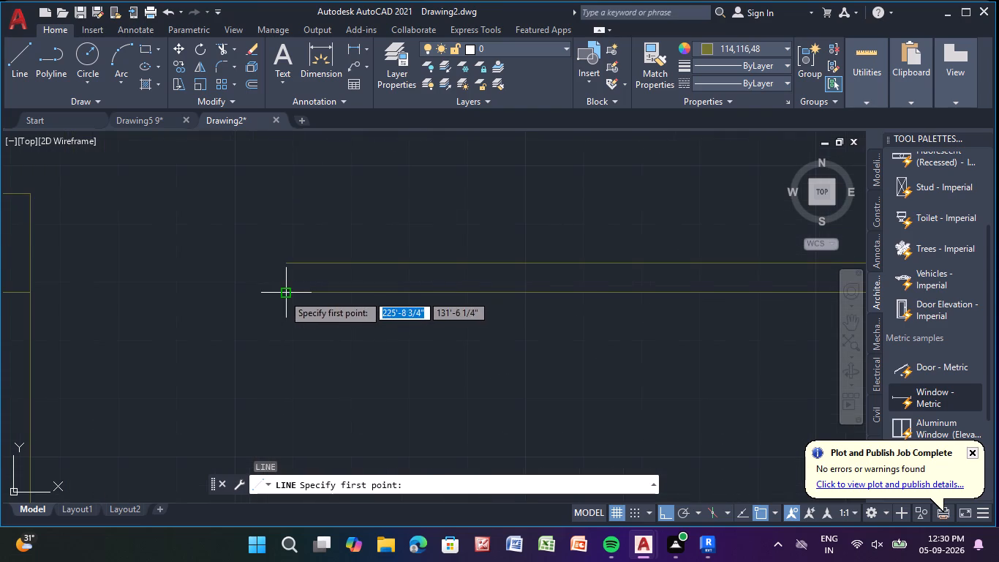
click(284, 293)
click(291, 263)
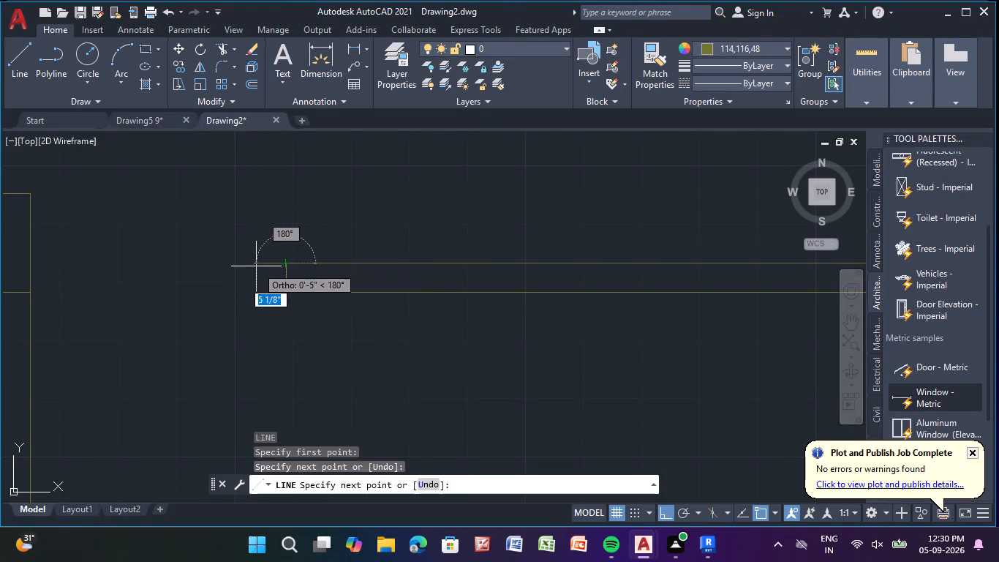
key(Escape)
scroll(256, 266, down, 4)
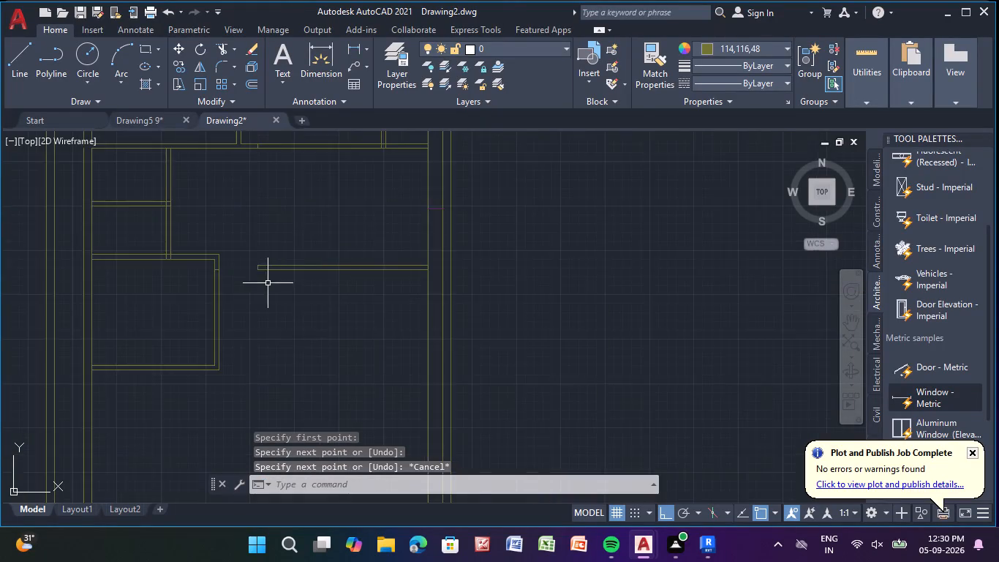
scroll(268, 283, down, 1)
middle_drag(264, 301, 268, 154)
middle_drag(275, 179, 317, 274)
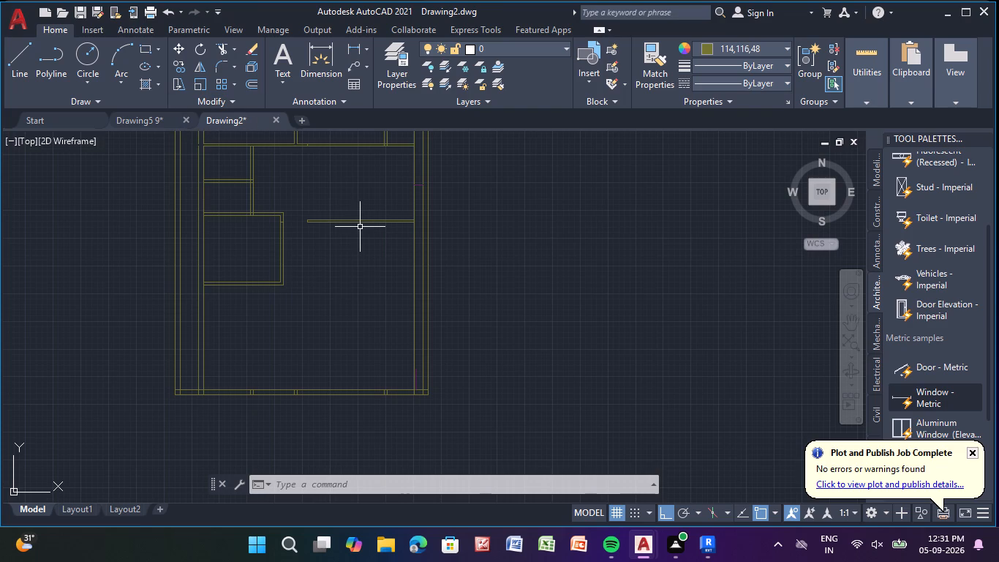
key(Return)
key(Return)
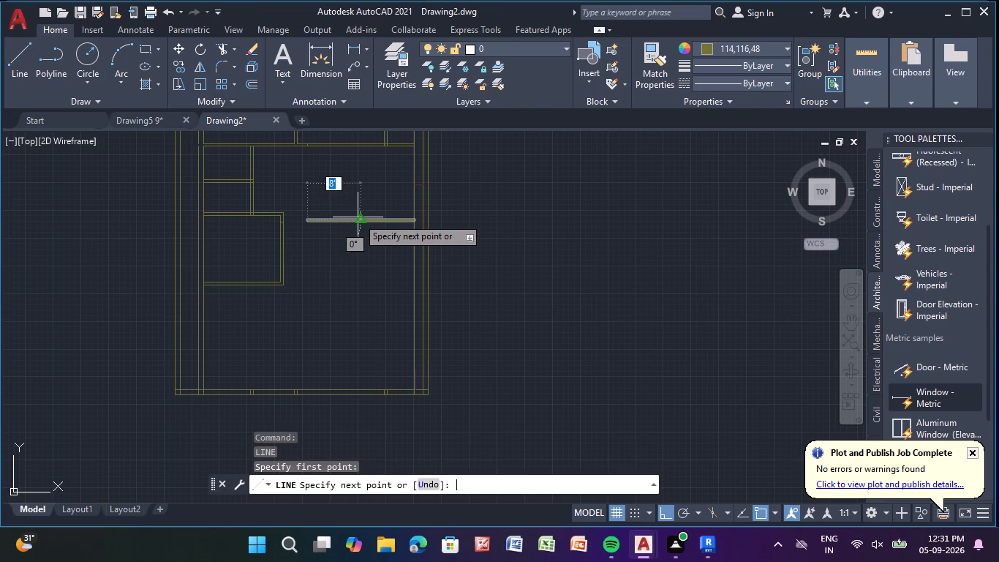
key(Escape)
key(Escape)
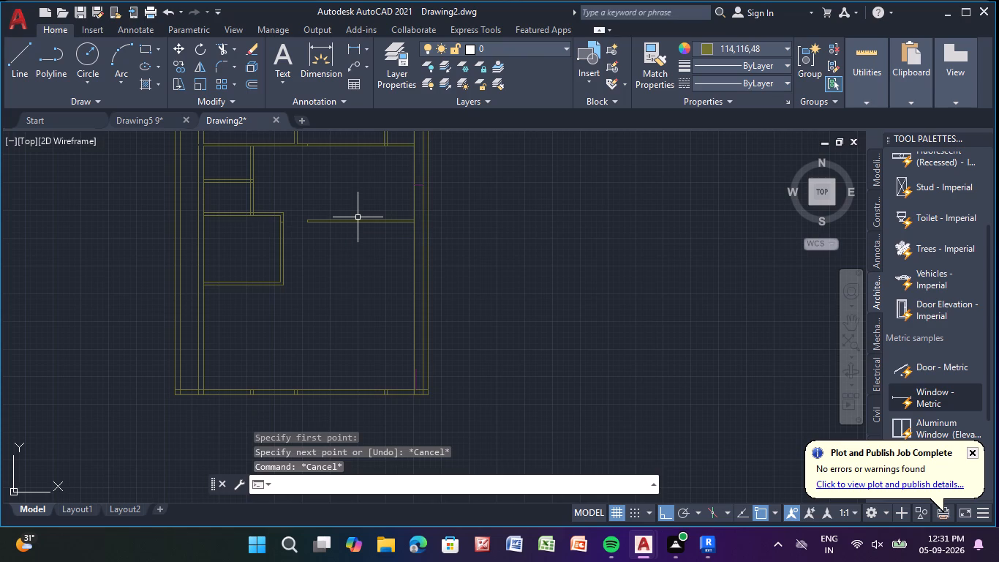
Offset the lower line of the closed-end partition 13'-0" downward to set the lower-right room's depth.
click(252, 83)
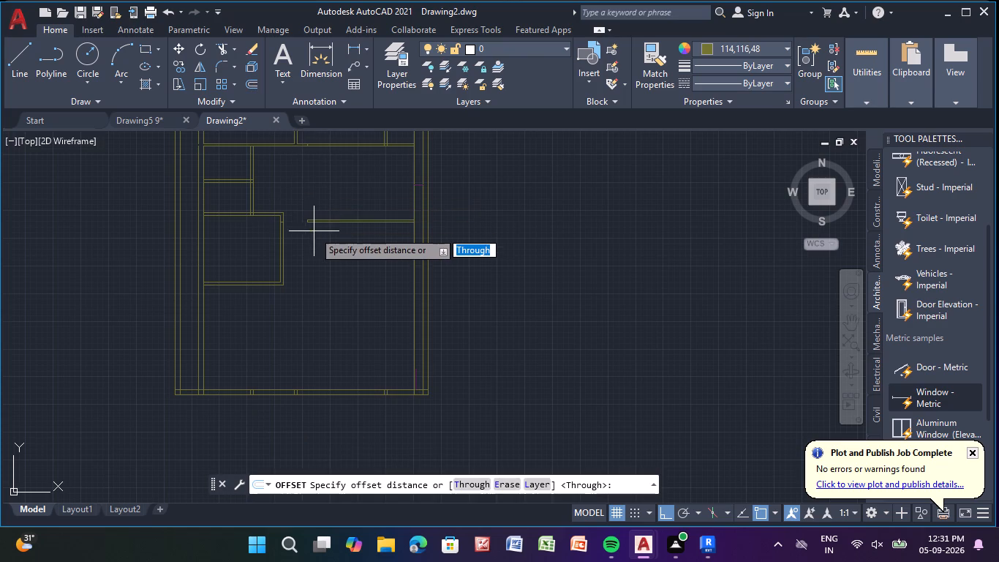
key(Return)
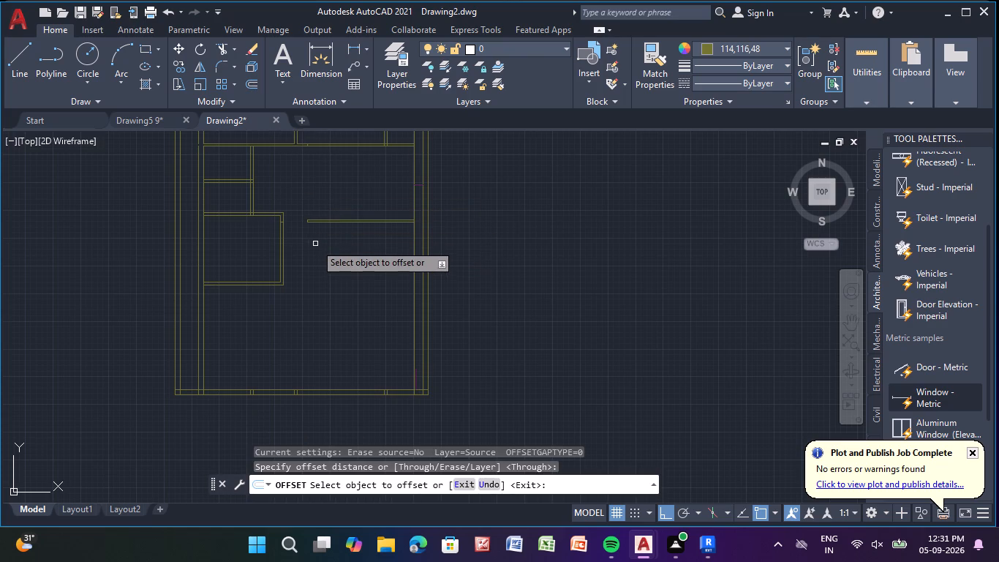
scroll(327, 248, up, 3)
middle_drag(351, 195, 268, 328)
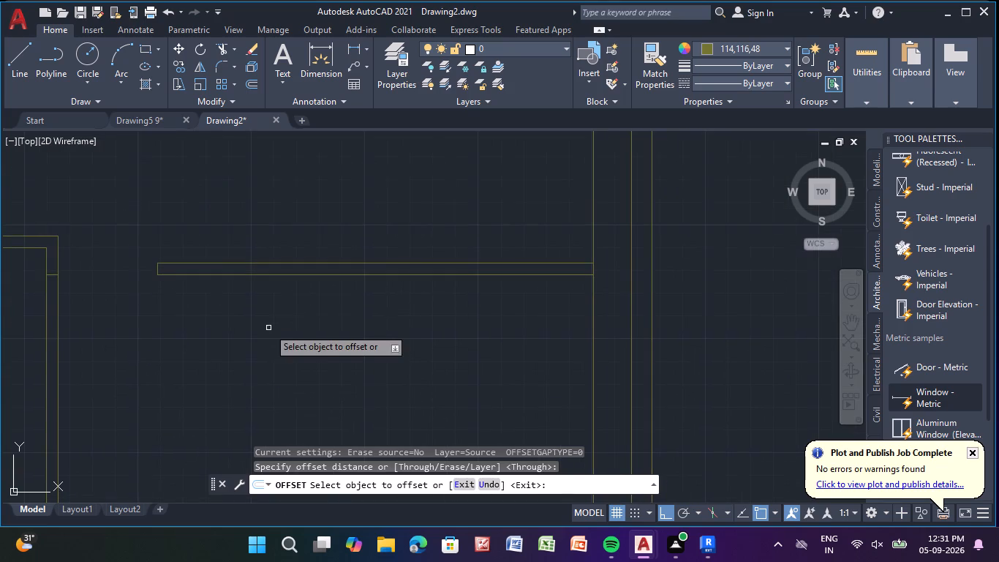
click(305, 276)
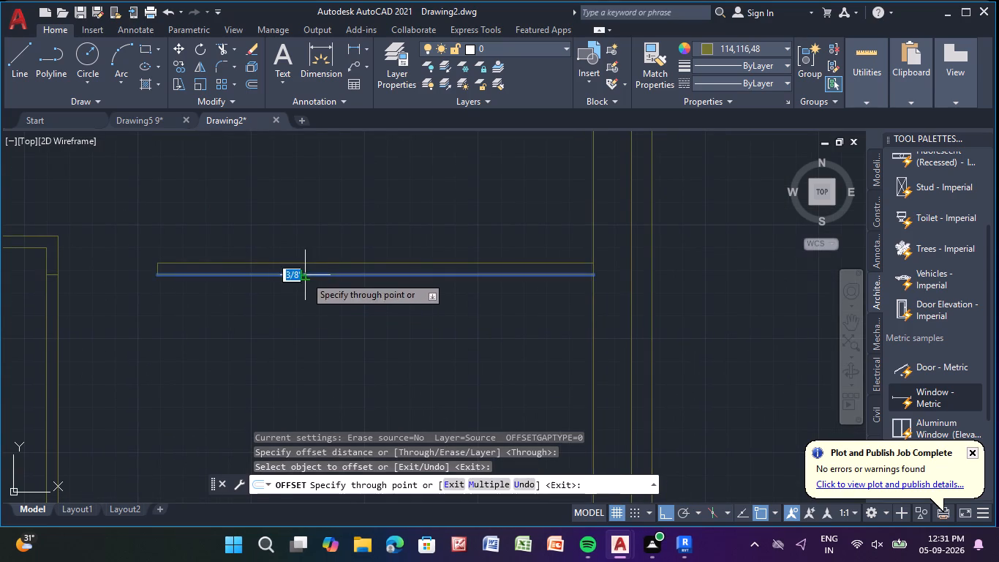
scroll(276, 367, down, 2)
middle_drag(279, 366, 281, 271)
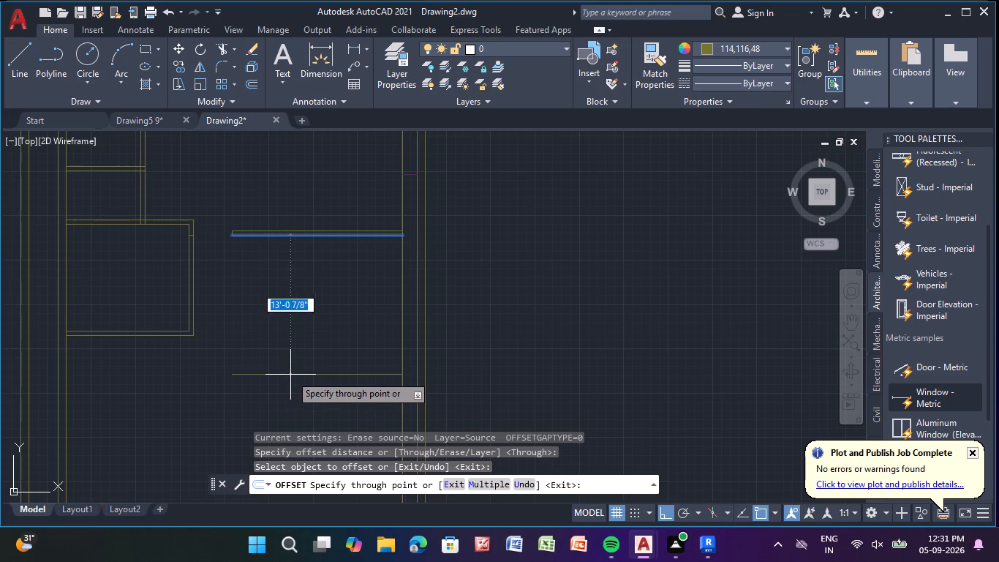
middle_drag(290, 373, 295, 329)
scroll(293, 342, down, 1)
text(13'-0)
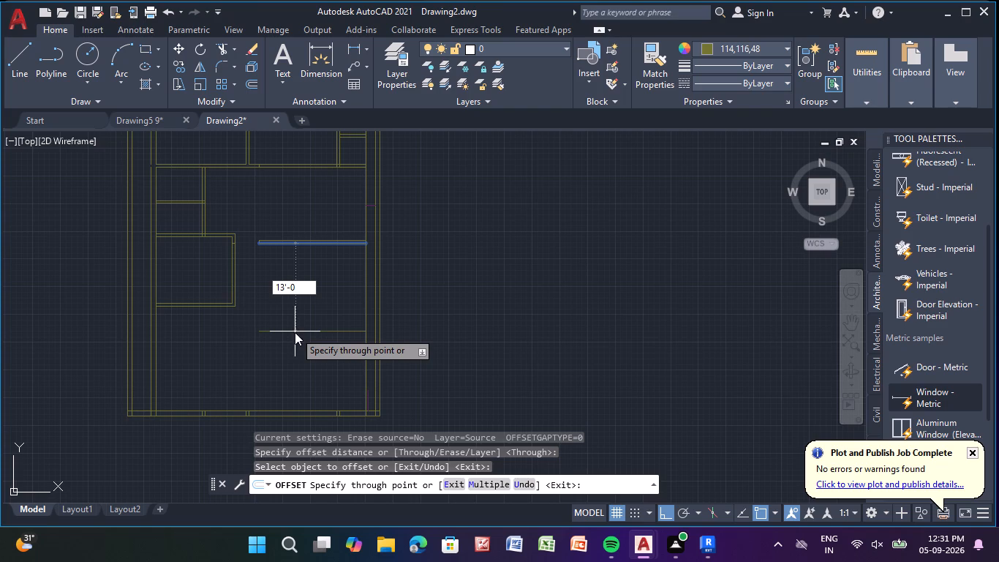
key(shift+quotedbl)
key(Return)
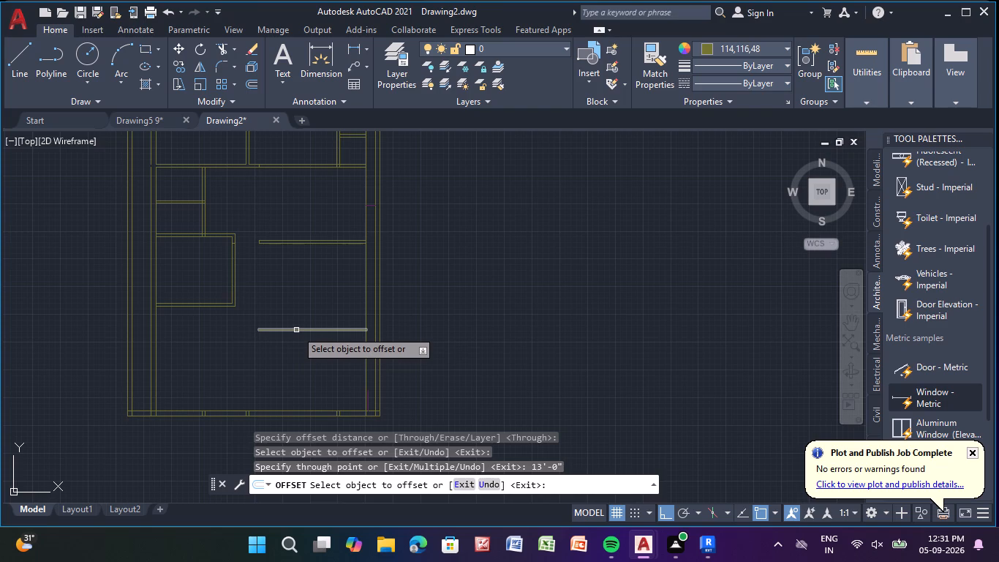
Offset the new bottom line of the lower-right room 5" downward to form its partition wall.
click(296, 330)
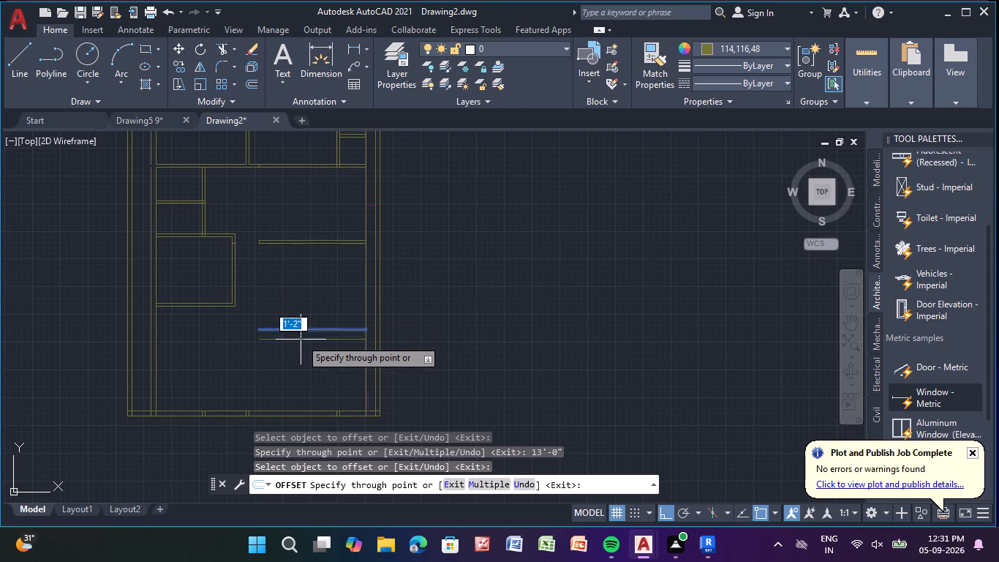
key(5)
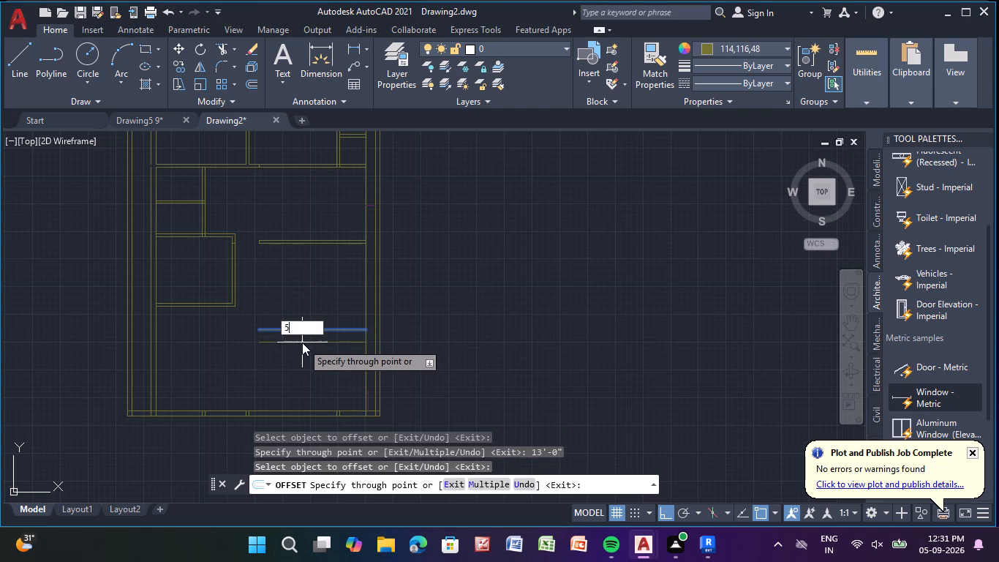
key(shift+quotedbl)
key(Return)
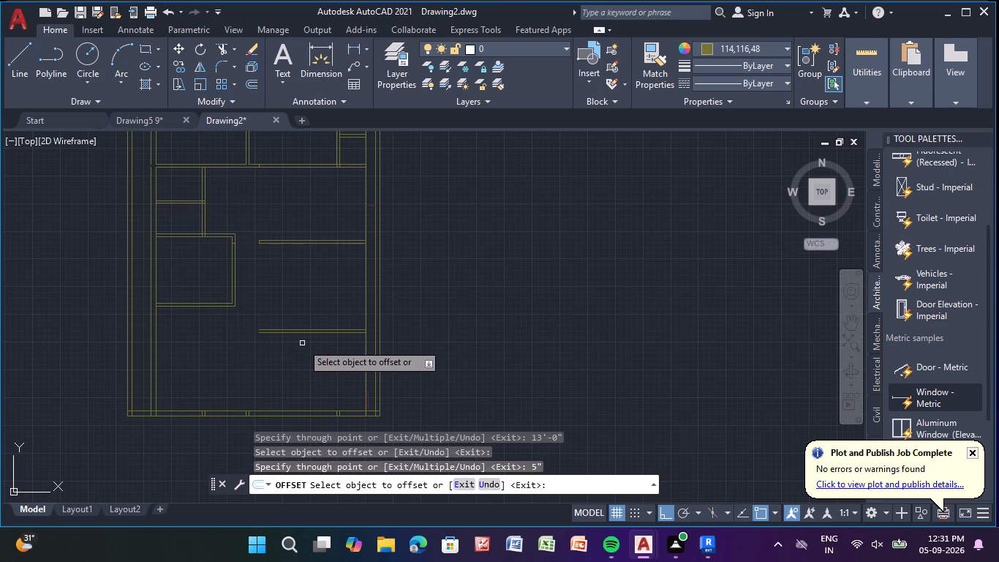
key(Escape)
key(Escape)
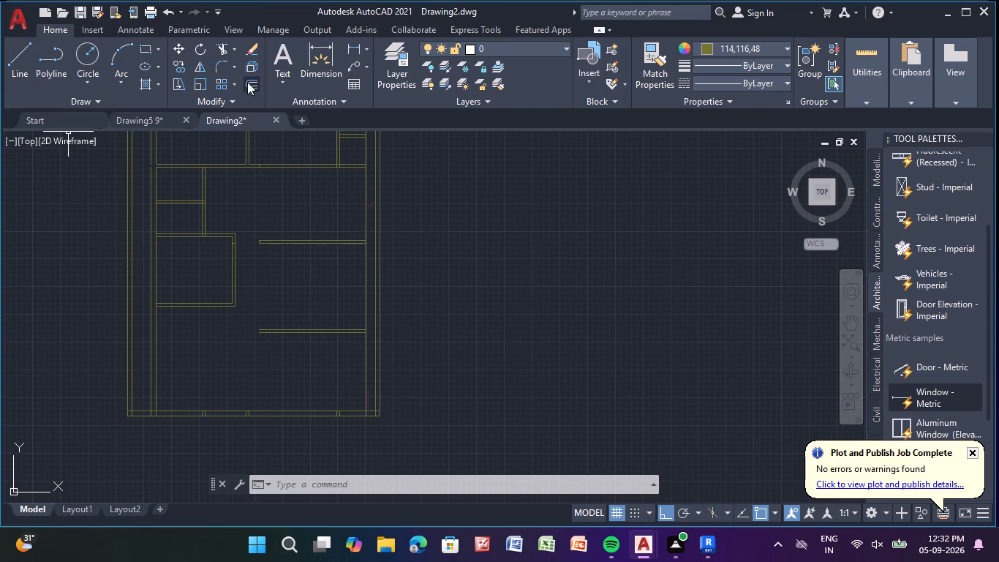
Offset the inner face of the right main wall 16' leftward, through the left endpoint of the room's bottom partition.
drag(250, 83, 246, 91)
key(Return)
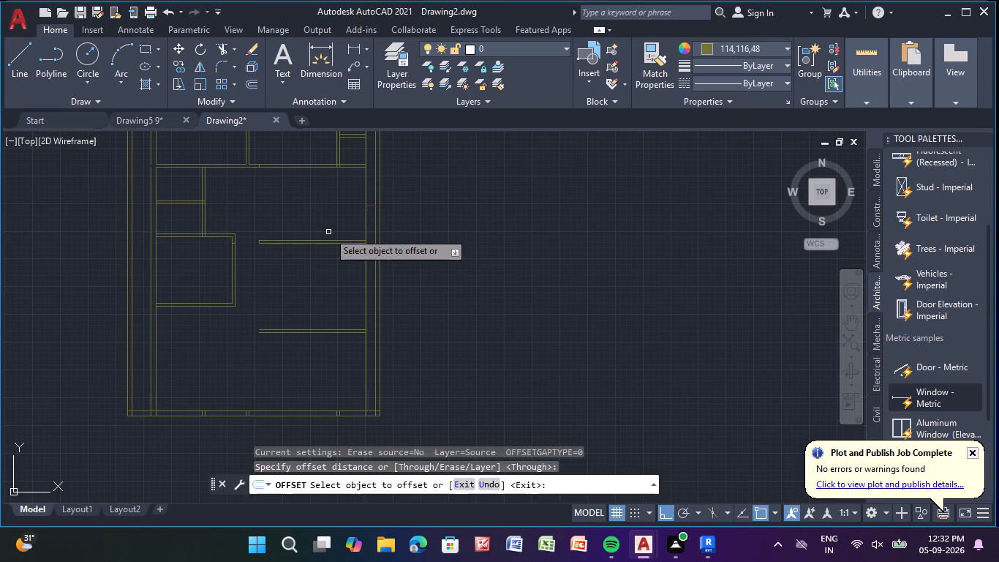
click(365, 307)
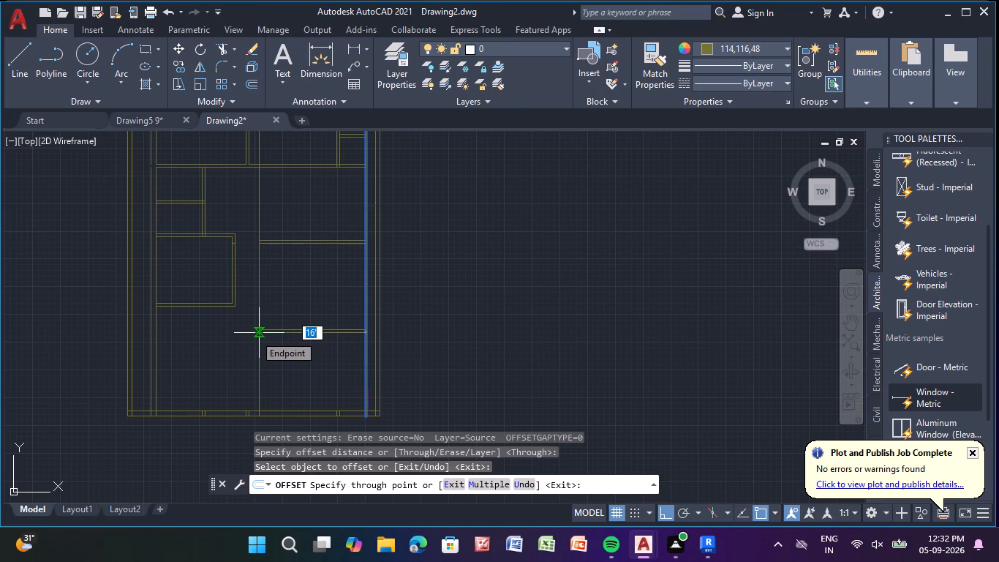
click(255, 334)
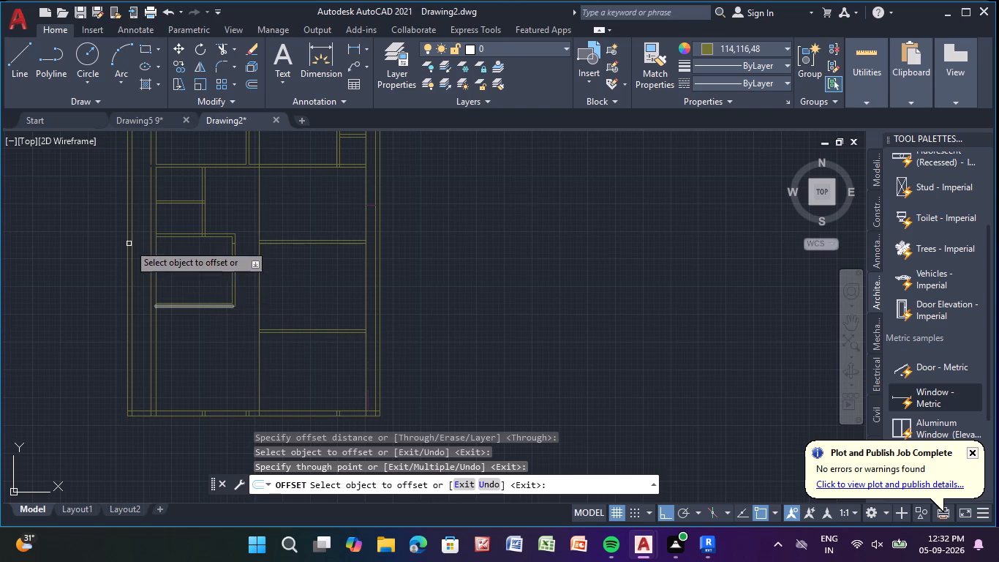
Trim the new vertical line below the room's bottom partition, above its top partition and through the upper room, leaving the room's left side.
click(225, 50)
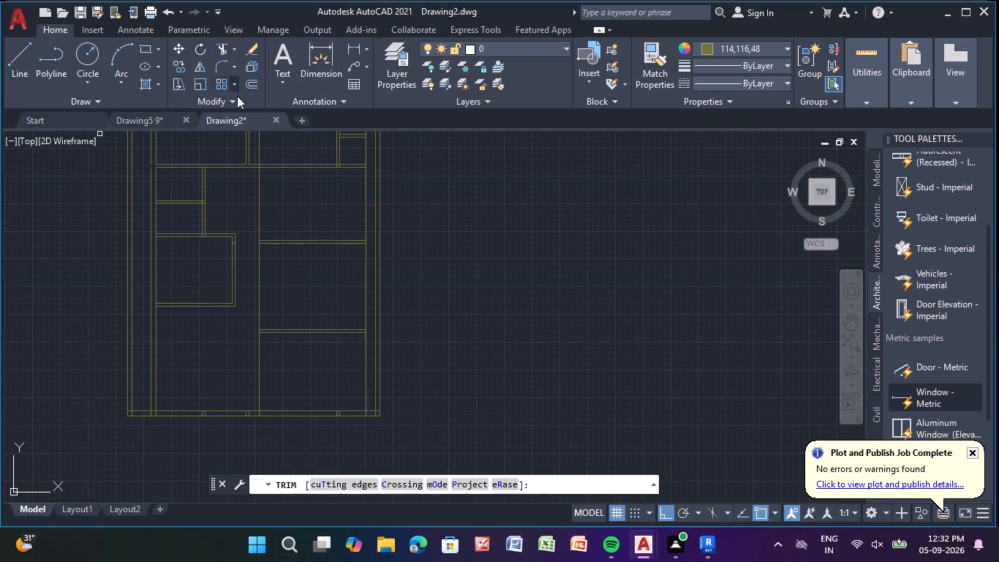
click(249, 265)
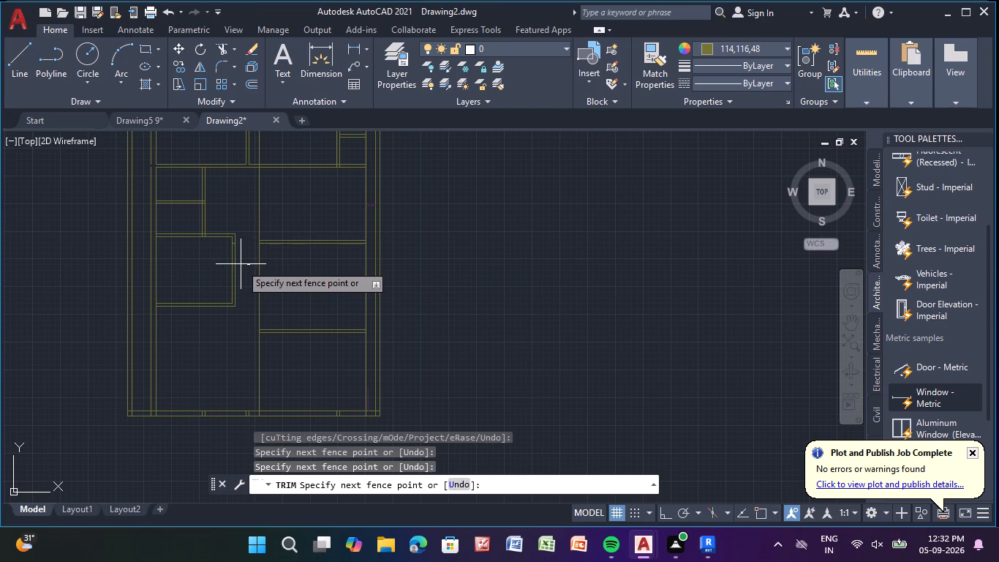
click(228, 331)
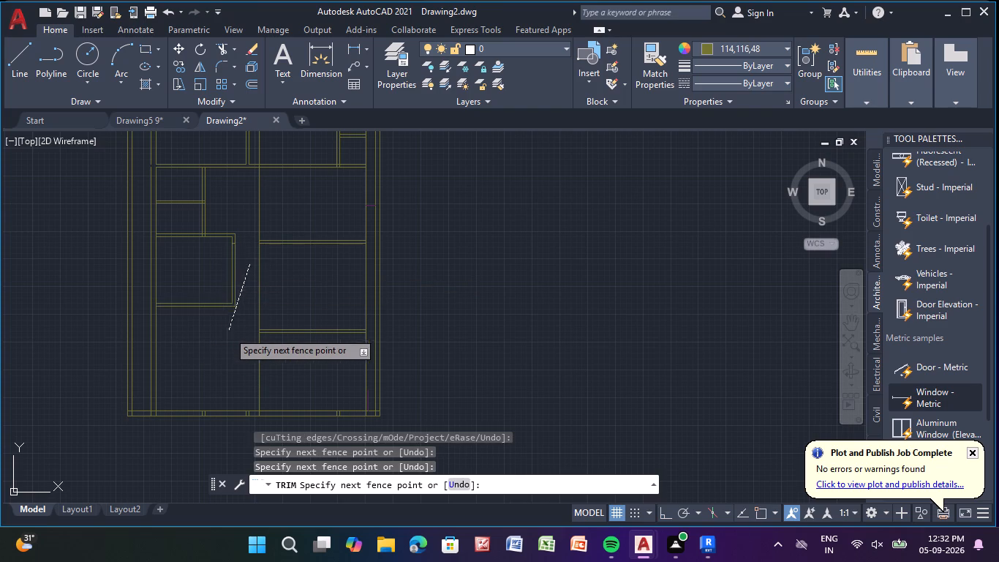
drag(244, 358, 282, 353)
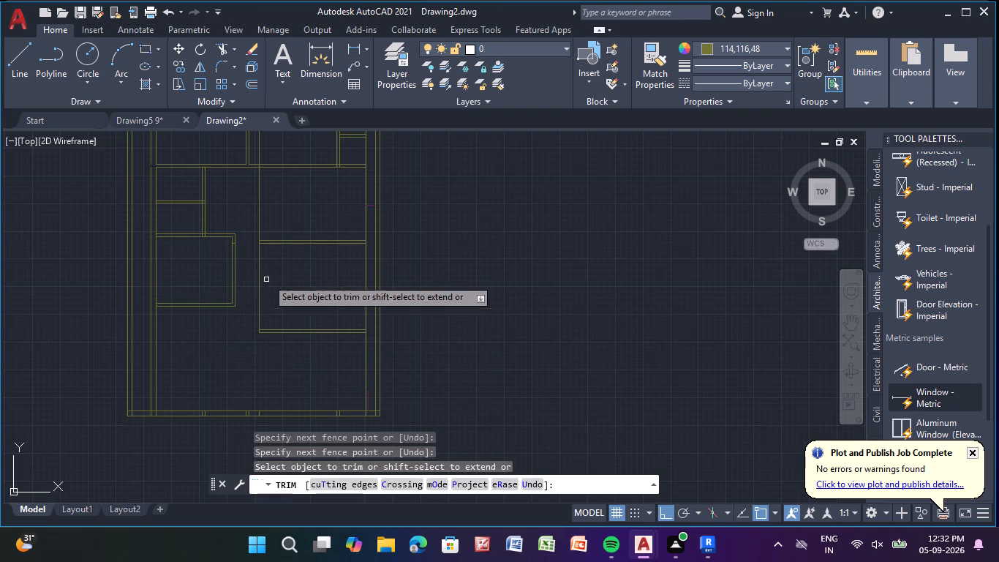
middle_drag(270, 274, 268, 334)
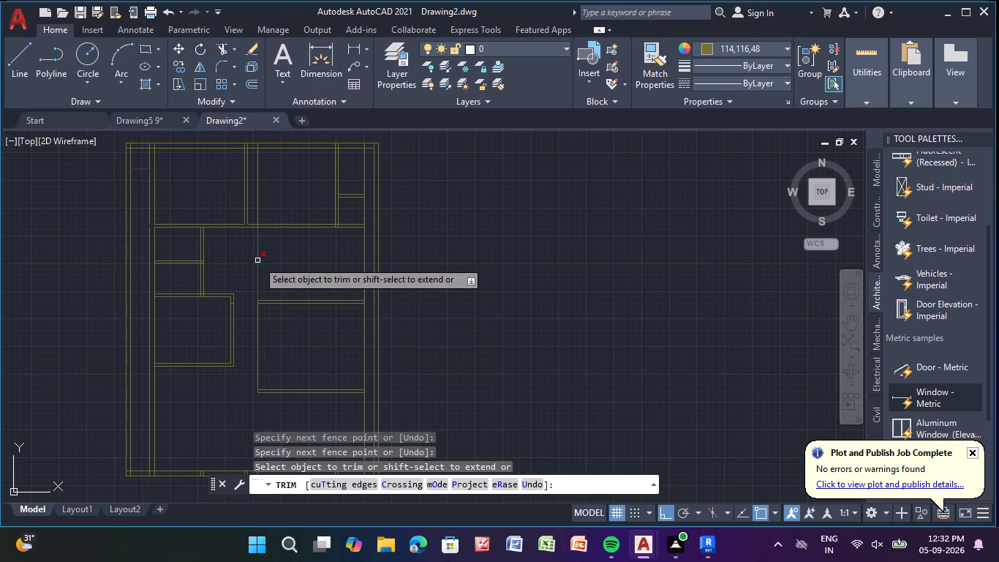
drag(255, 265, 285, 267)
middle_drag(286, 269, 267, 329)
scroll(249, 246, up, 2)
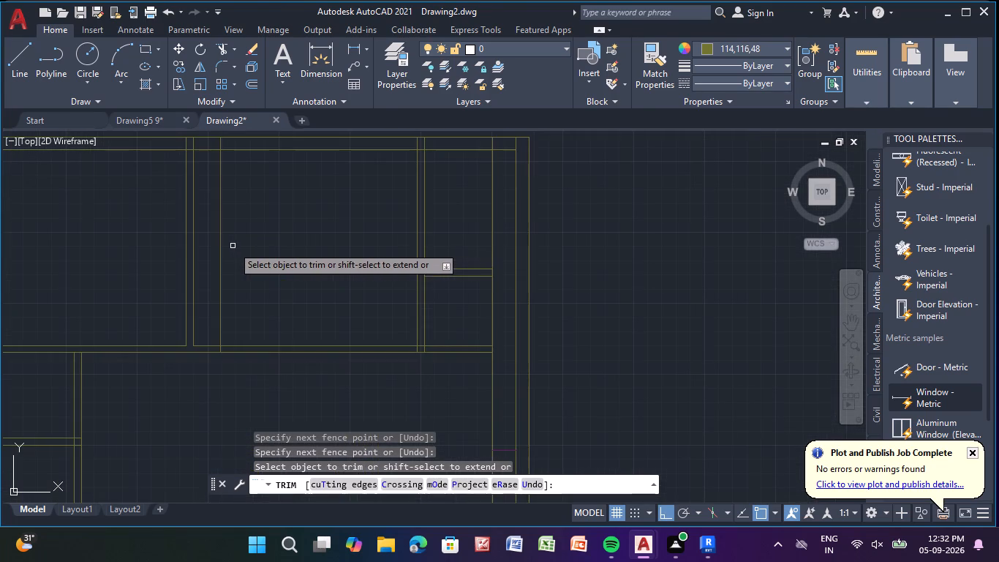
click(219, 247)
scroll(251, 244, down, 3)
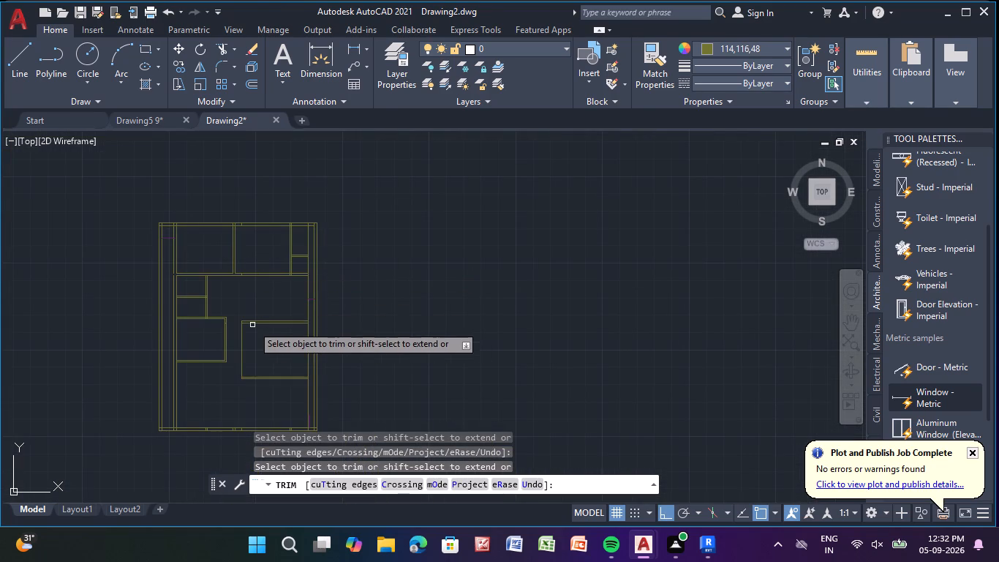
middle_drag(245, 343, 249, 305)
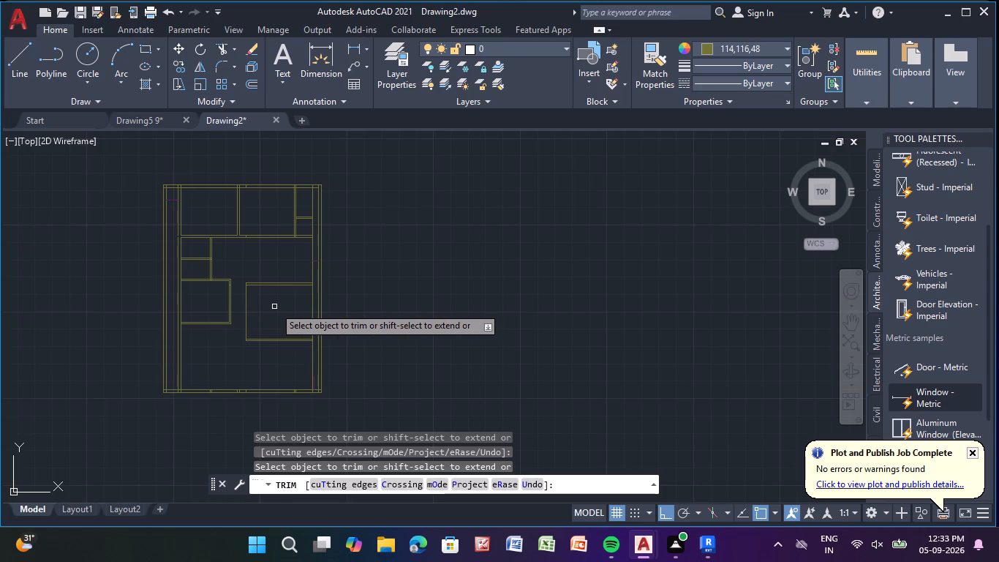
key(Escape)
key(Escape)
key(Escape)
key(Escape)
key(Escape)
key(Escape)
key(Escape)
key(Escape)
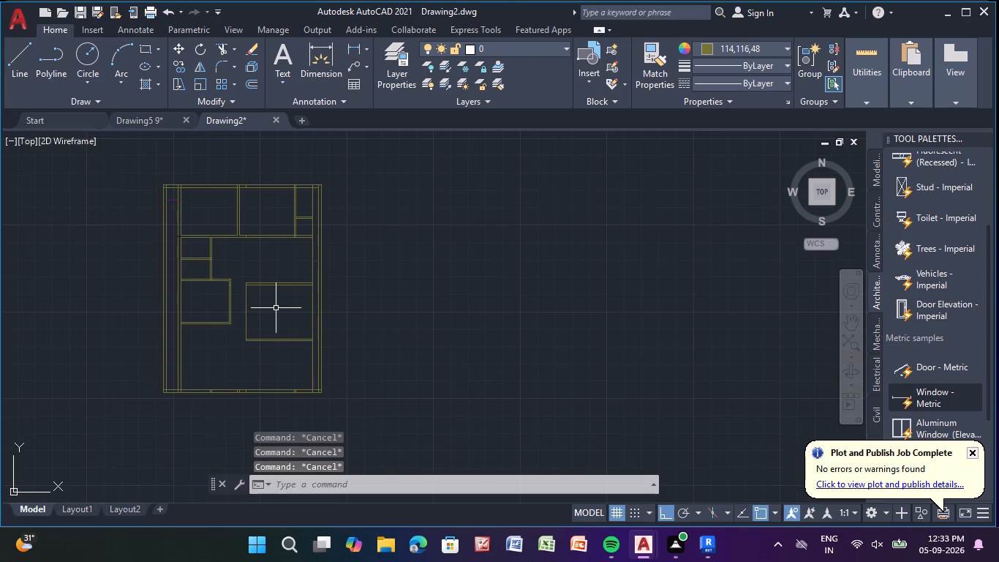
key(Escape)
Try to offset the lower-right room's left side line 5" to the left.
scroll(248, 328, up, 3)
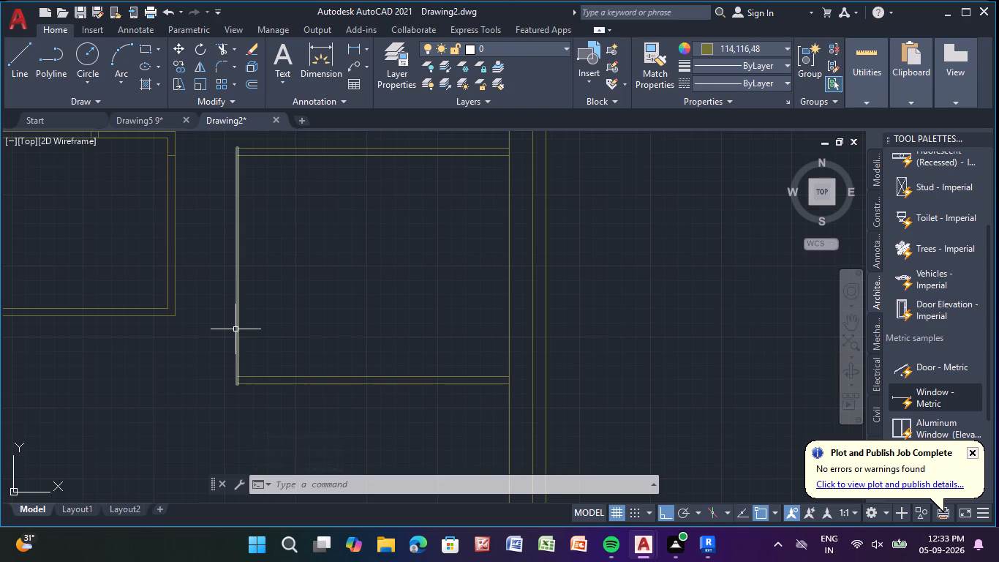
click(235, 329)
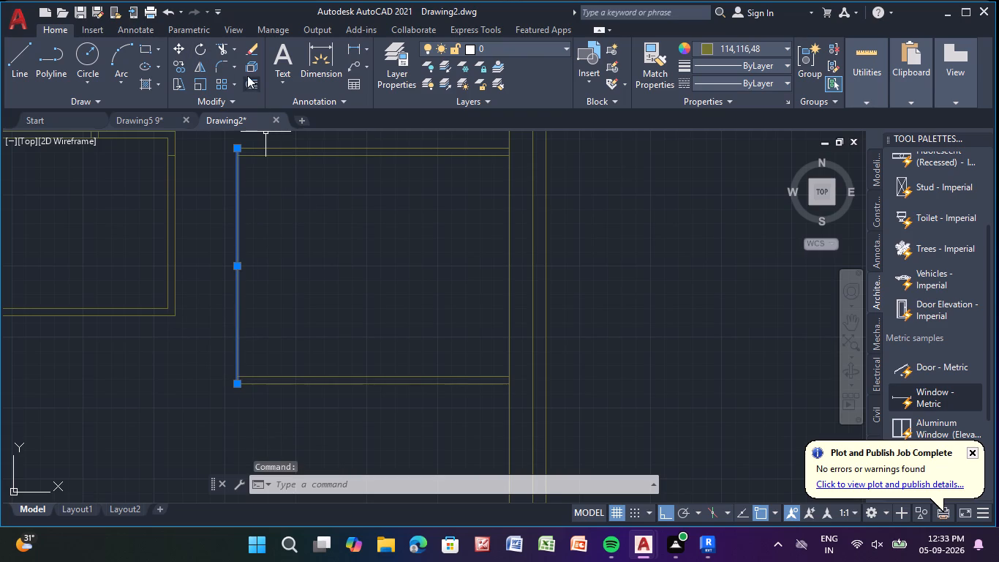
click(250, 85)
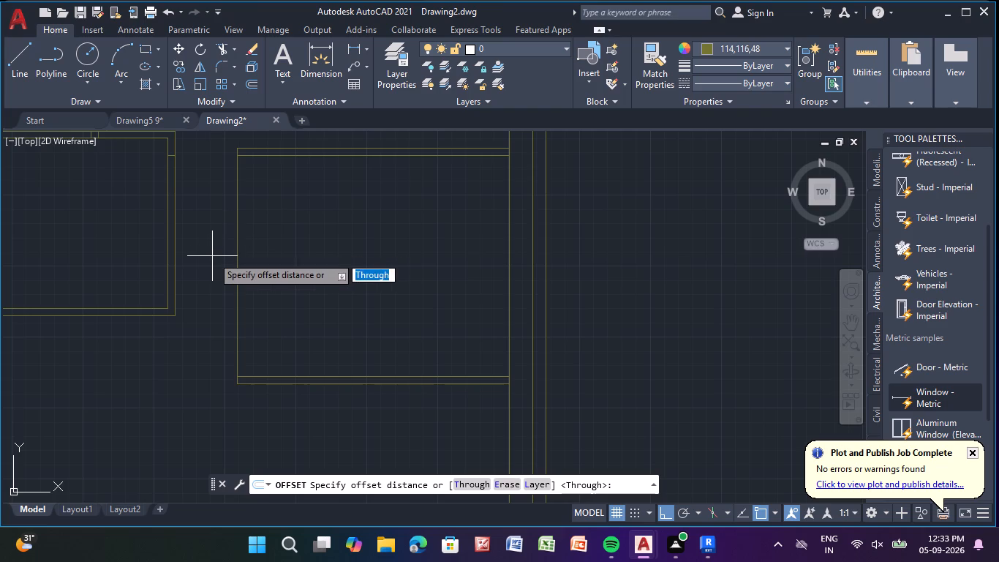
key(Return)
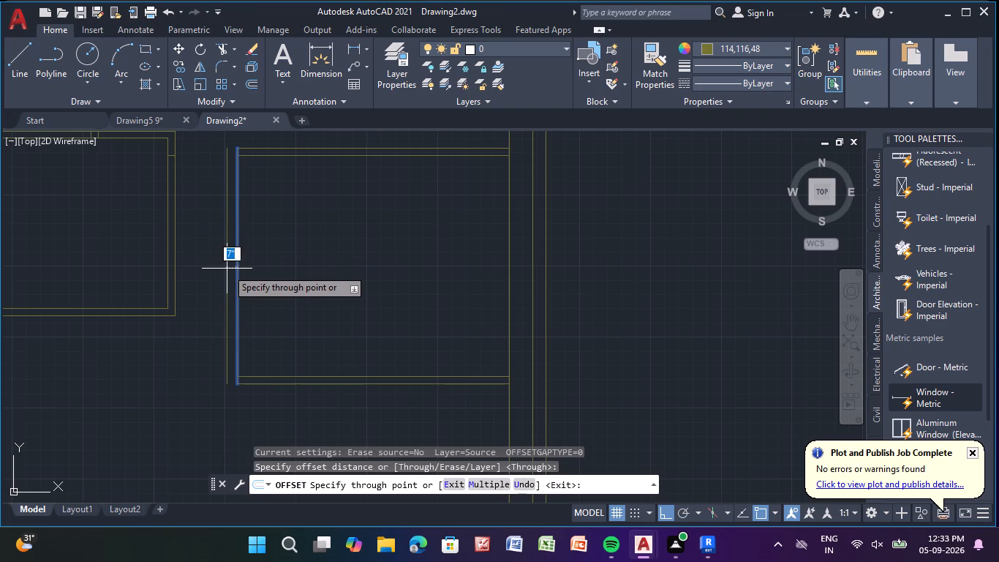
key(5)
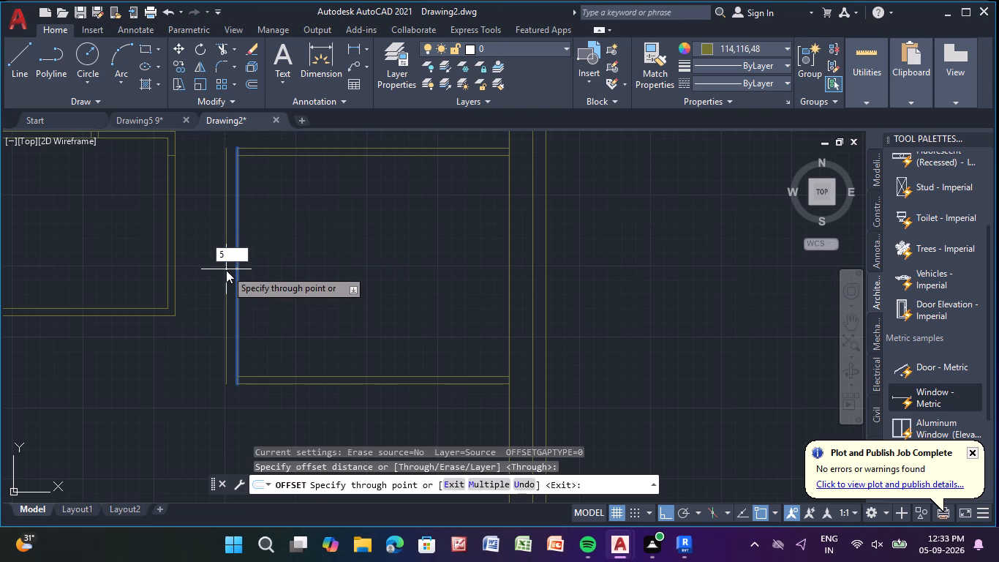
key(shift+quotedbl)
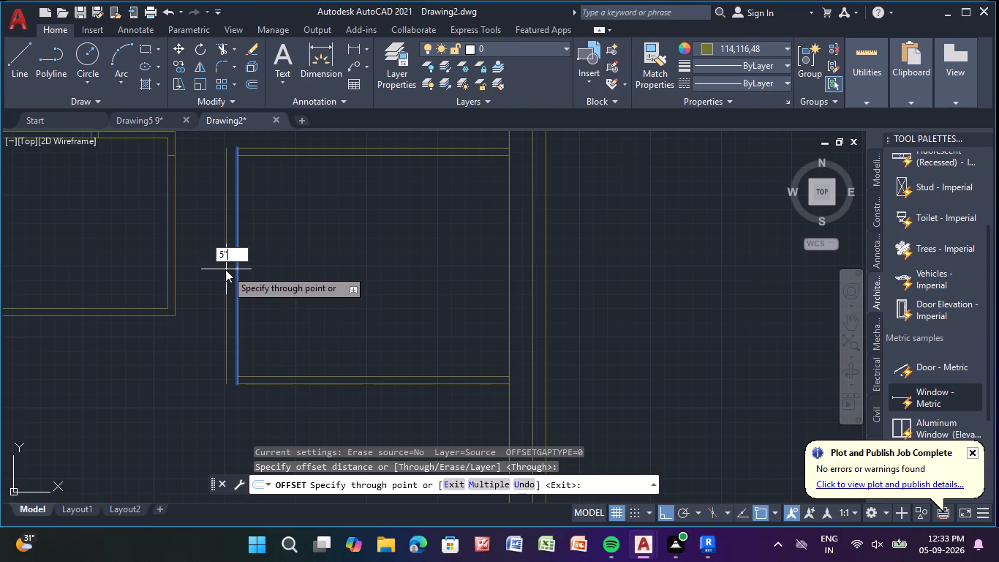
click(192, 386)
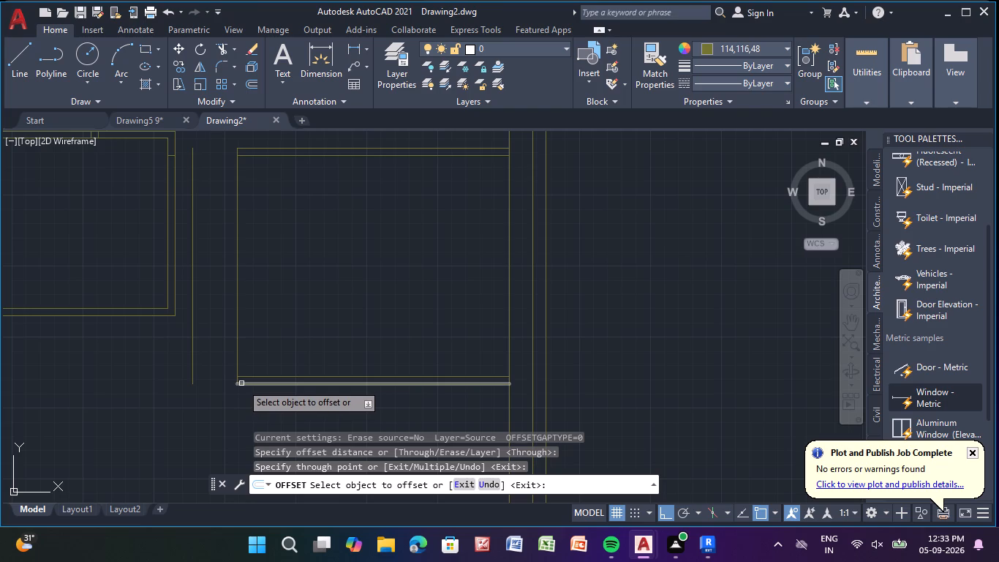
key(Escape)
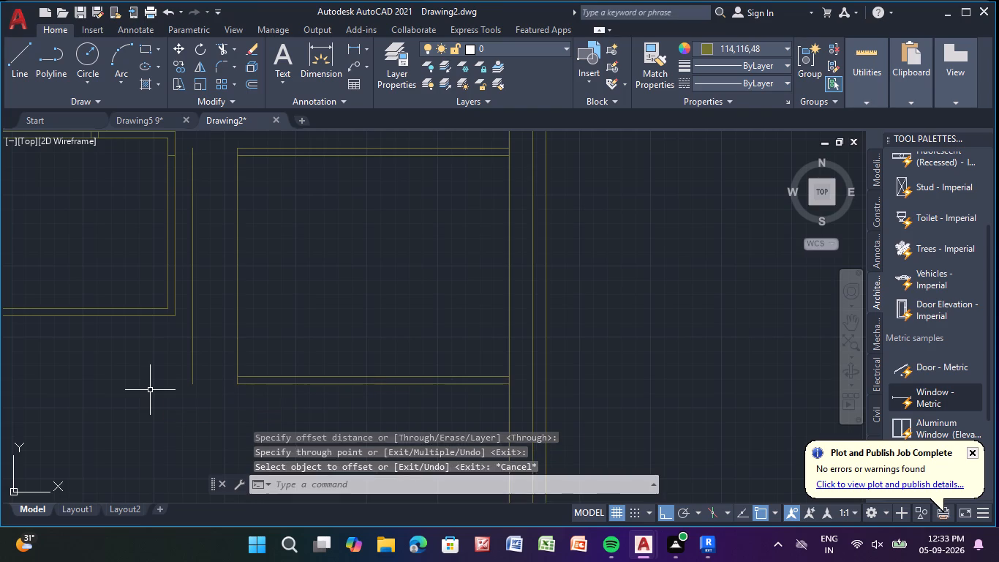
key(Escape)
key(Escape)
Draw a line from the bottom partition's lower-left end about 5'-2" leftward, then up to the underside of the left room's bottom wall.
key(l)
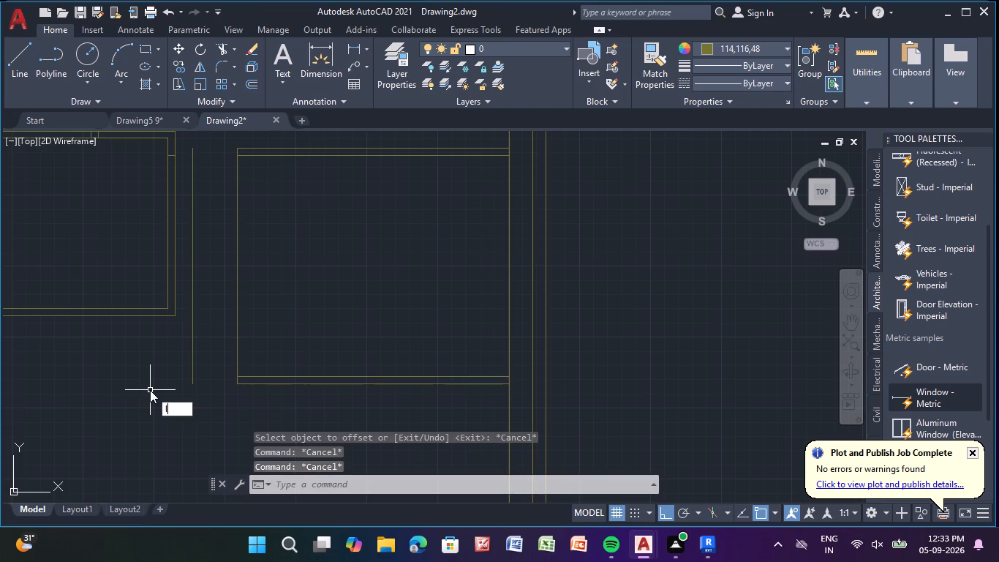
key(Return)
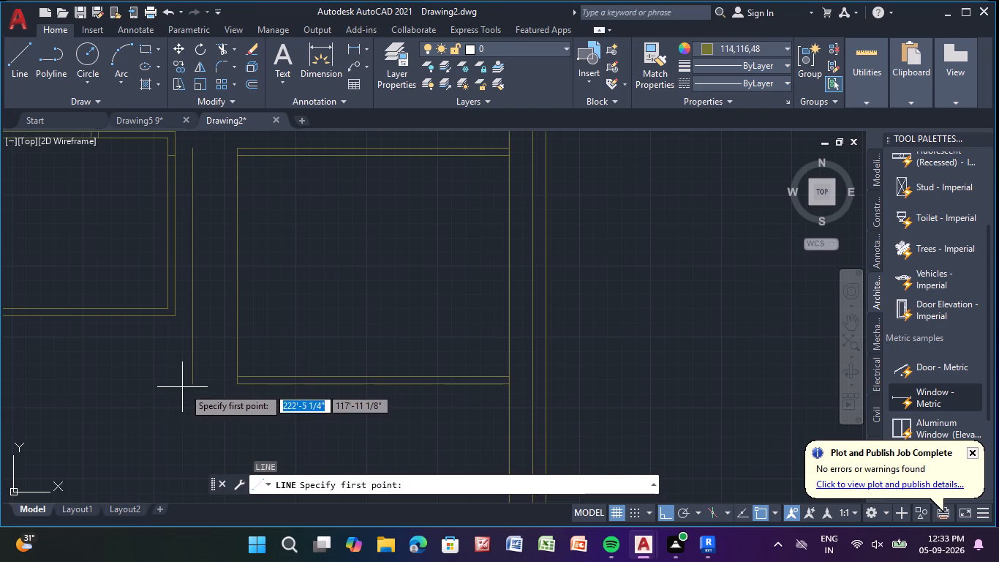
click(238, 384)
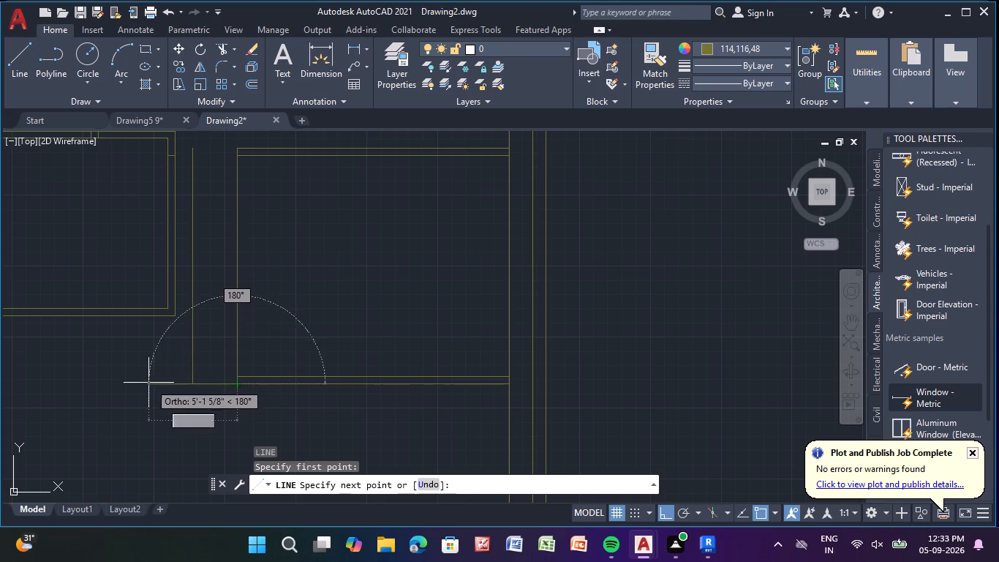
click(147, 384)
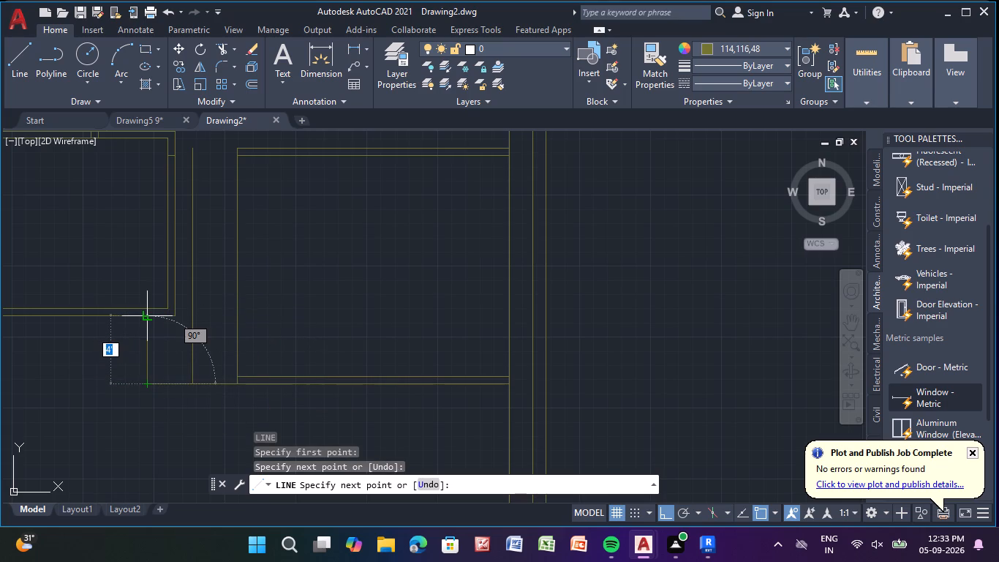
click(146, 319)
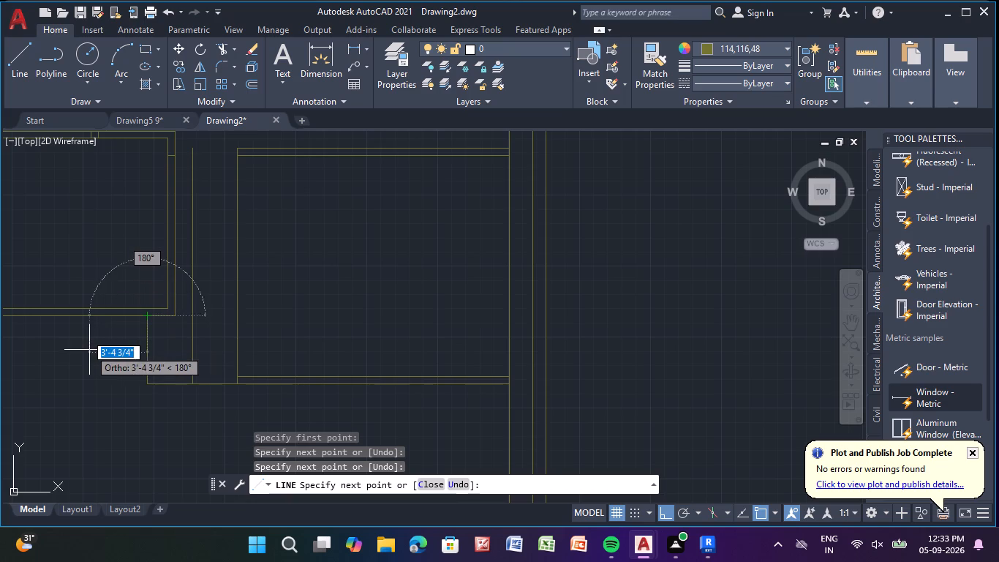
key(Escape)
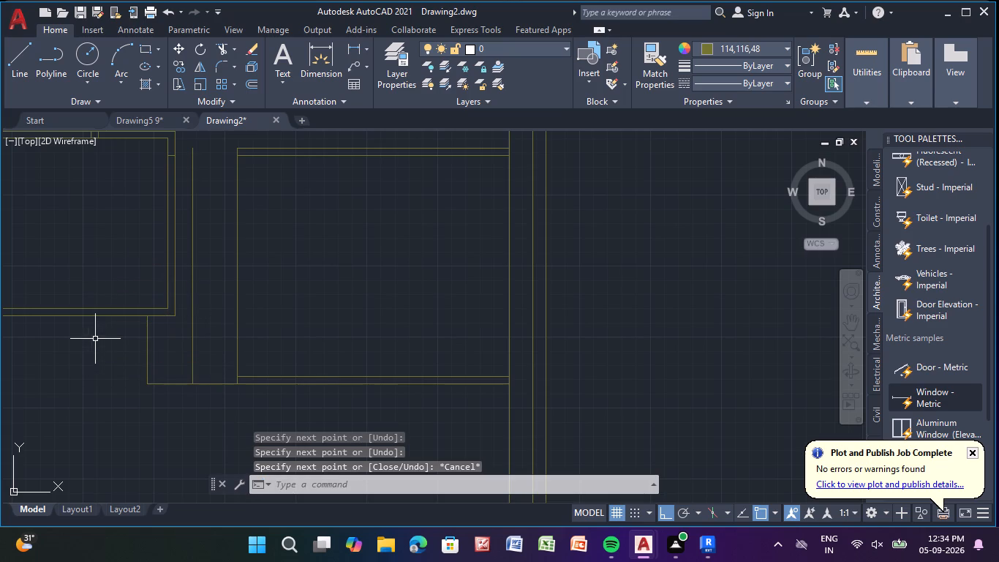
Delete the lower-right room's left side line and its offset copy.
click(190, 304)
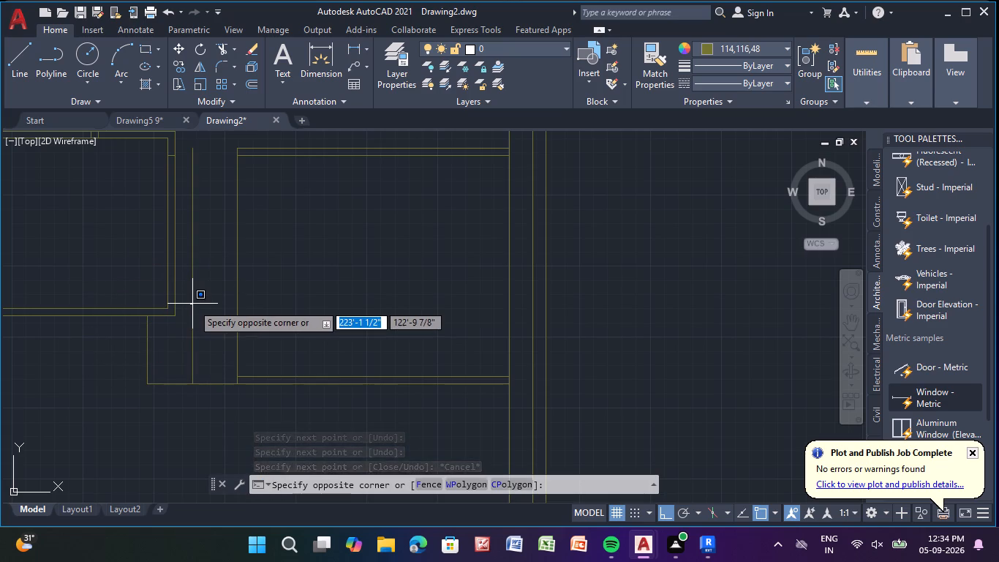
click(192, 304)
click(192, 303)
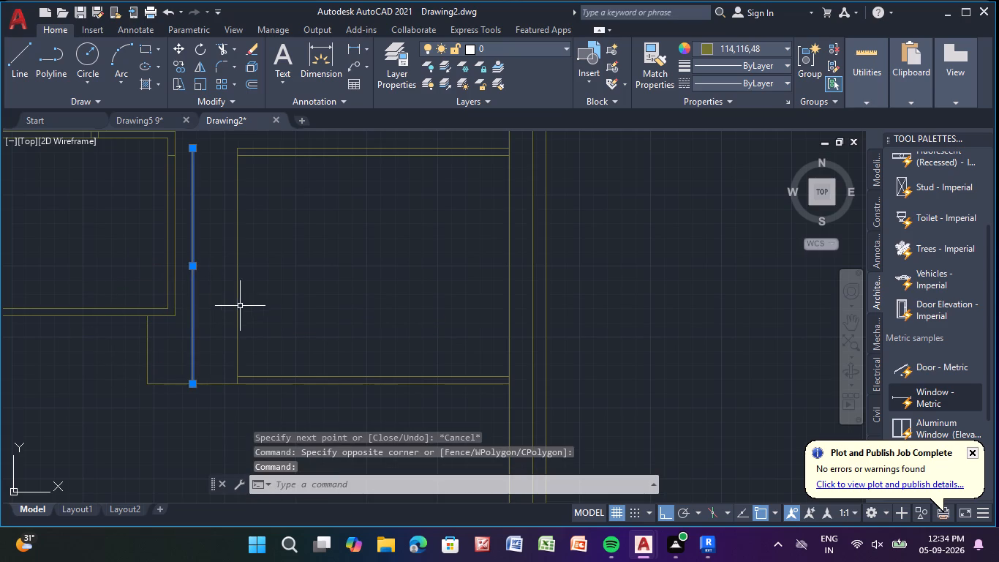
click(239, 307)
click(237, 314)
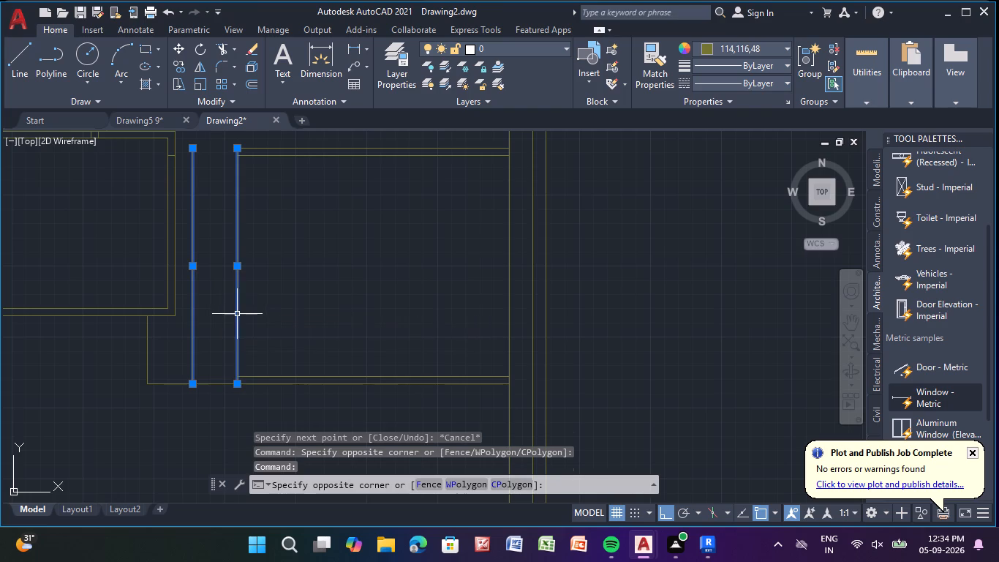
key(Delete)
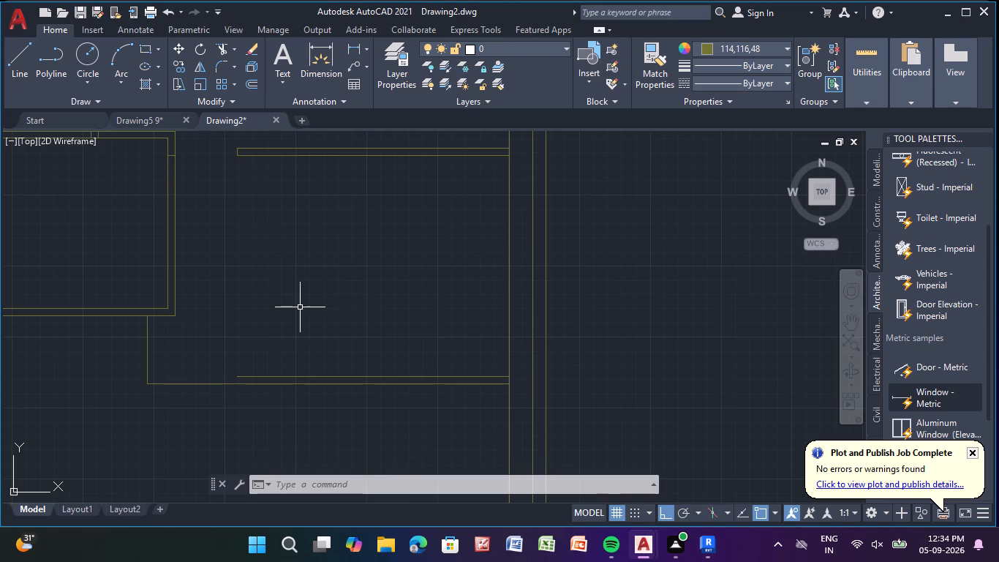
Draw the partition's inner line from its upper line's left end about 4'-8" leftward, then up to the left room's bottom wall.
key(l)
key(Return)
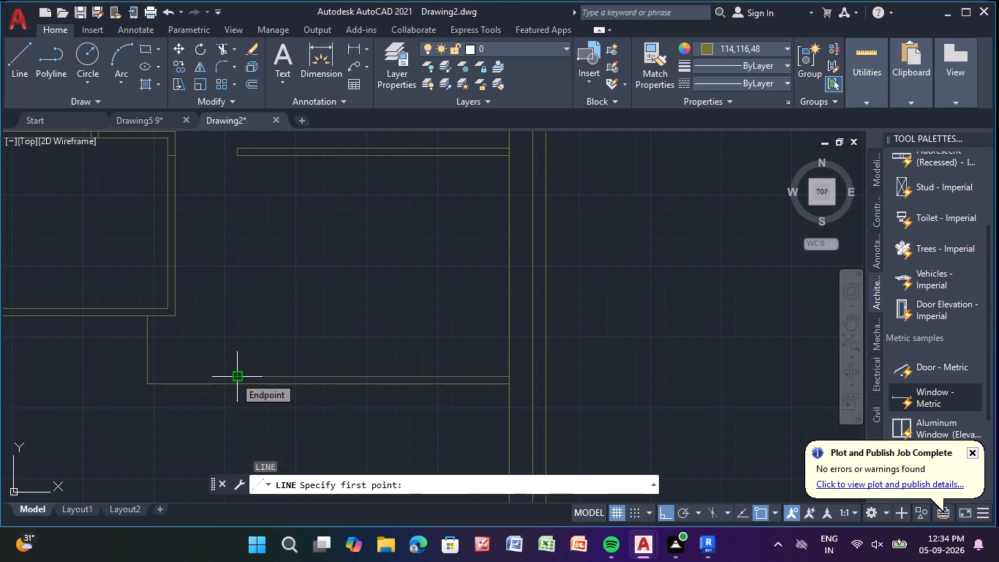
click(234, 376)
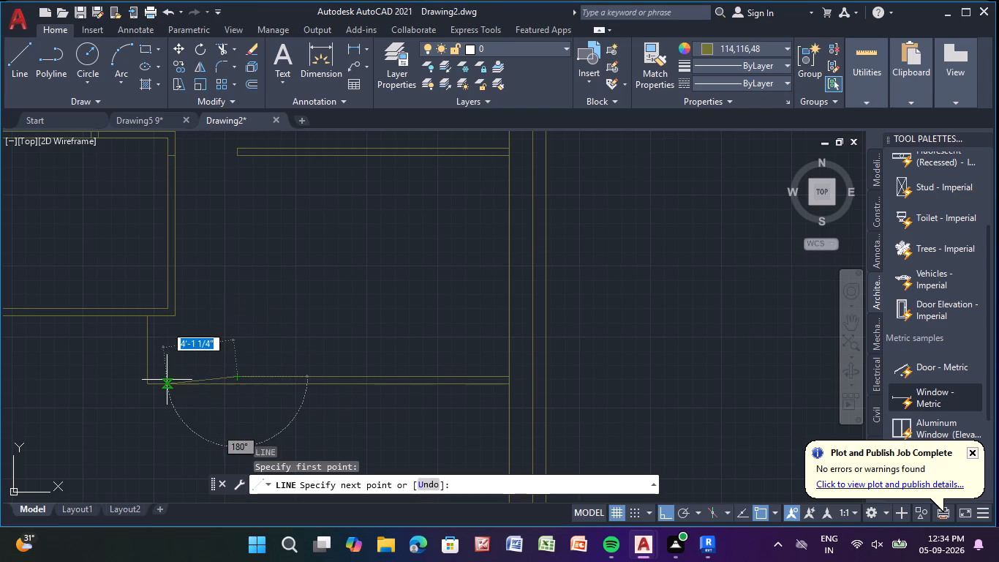
scroll(167, 380, up, 2)
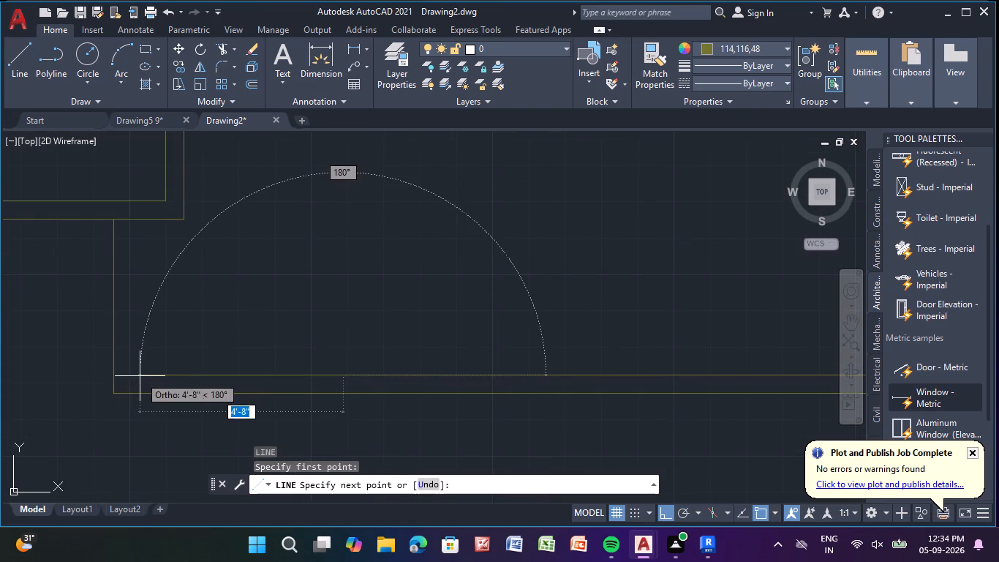
click(140, 375)
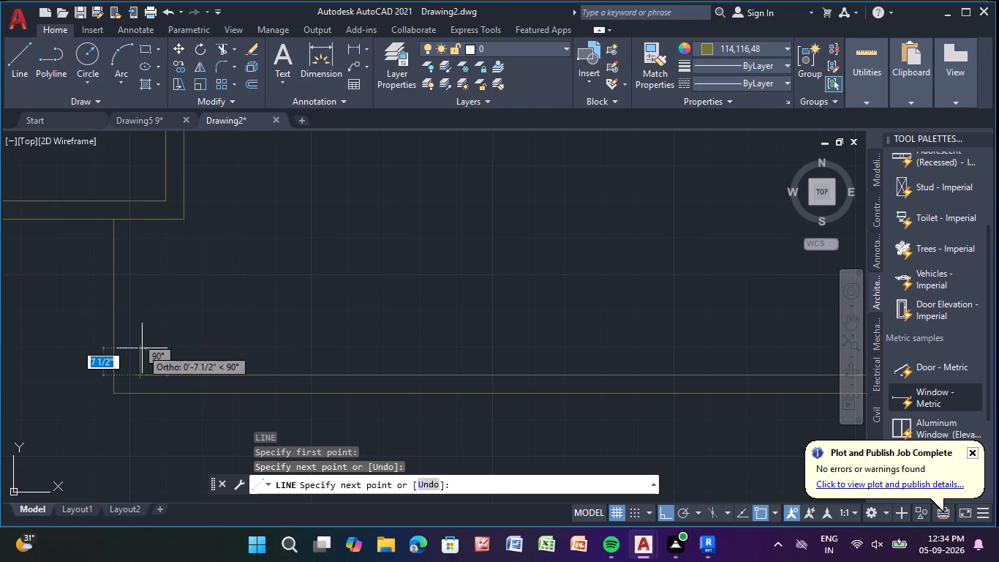
scroll(132, 372, up, 2)
click(116, 388)
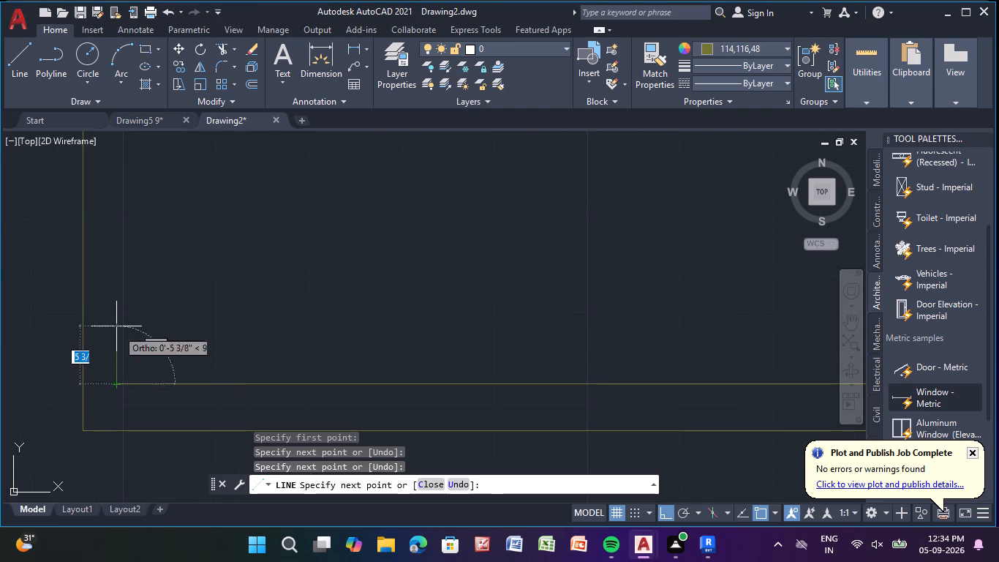
scroll(119, 293, down, 1)
middle_drag(119, 293, 147, 370)
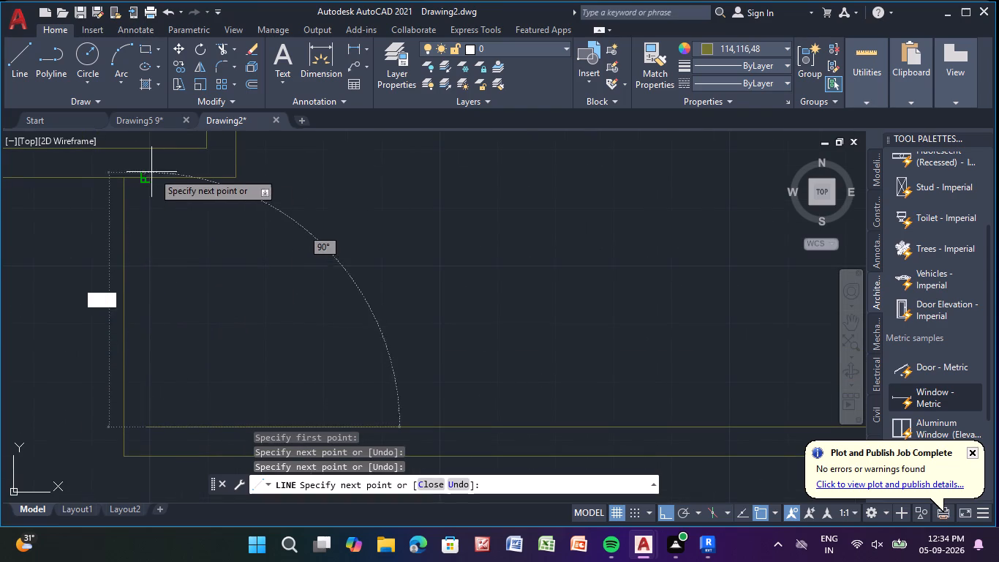
click(141, 179)
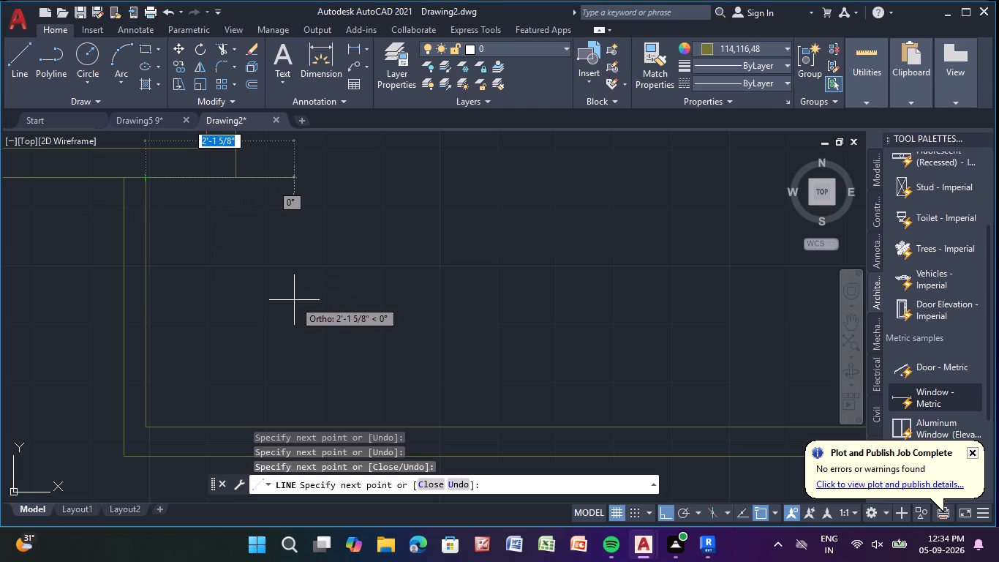
key(Escape)
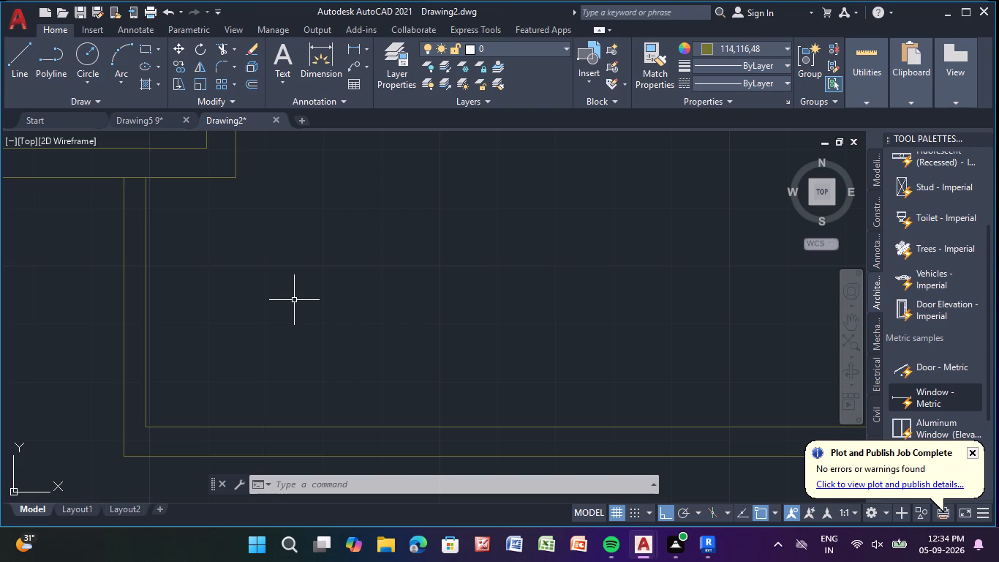
Set the current object color to dark green 19,103,52.
scroll(297, 299, down, 1)
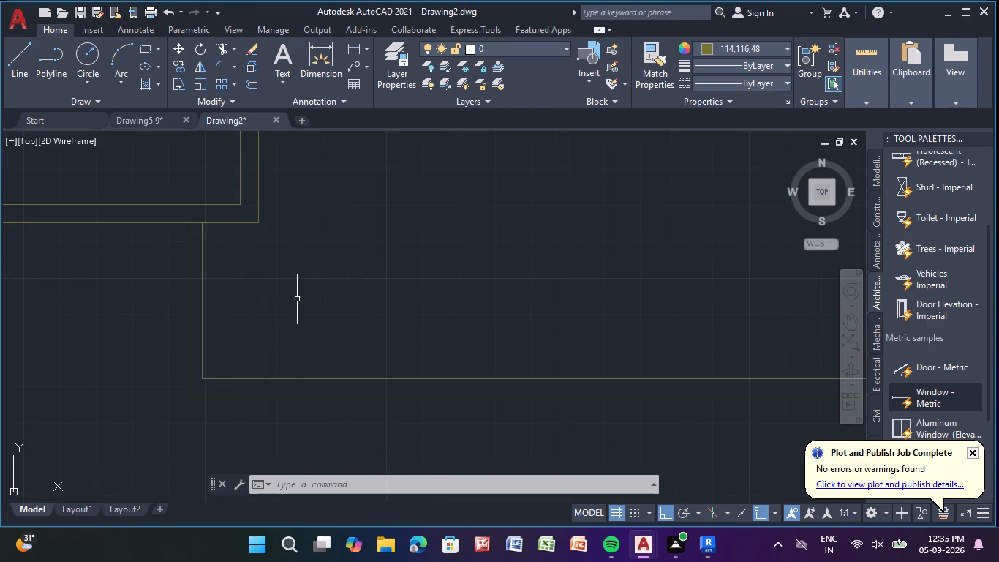
scroll(297, 299, down, 4)
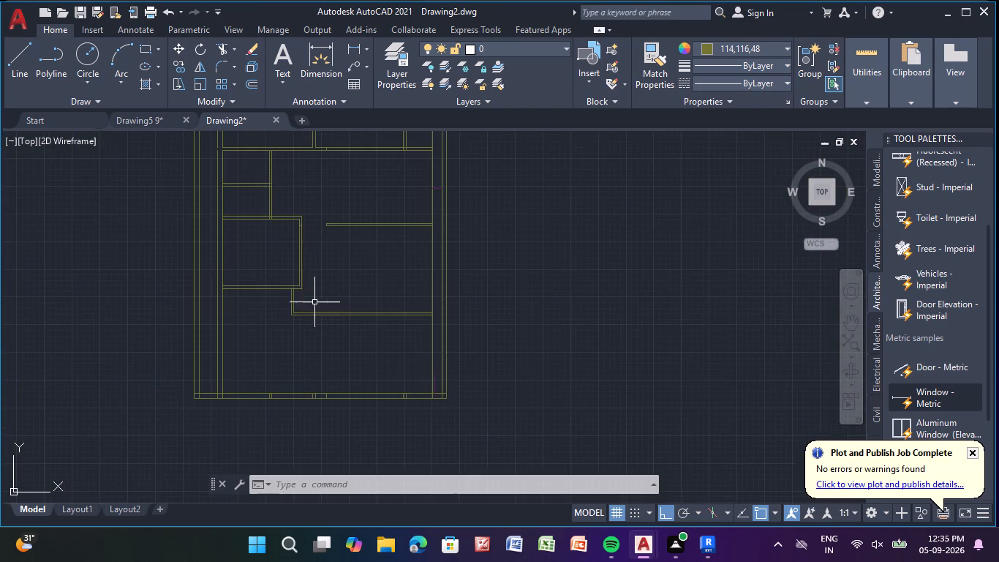
scroll(340, 323, down, 1)
scroll(290, 326, up, 1)
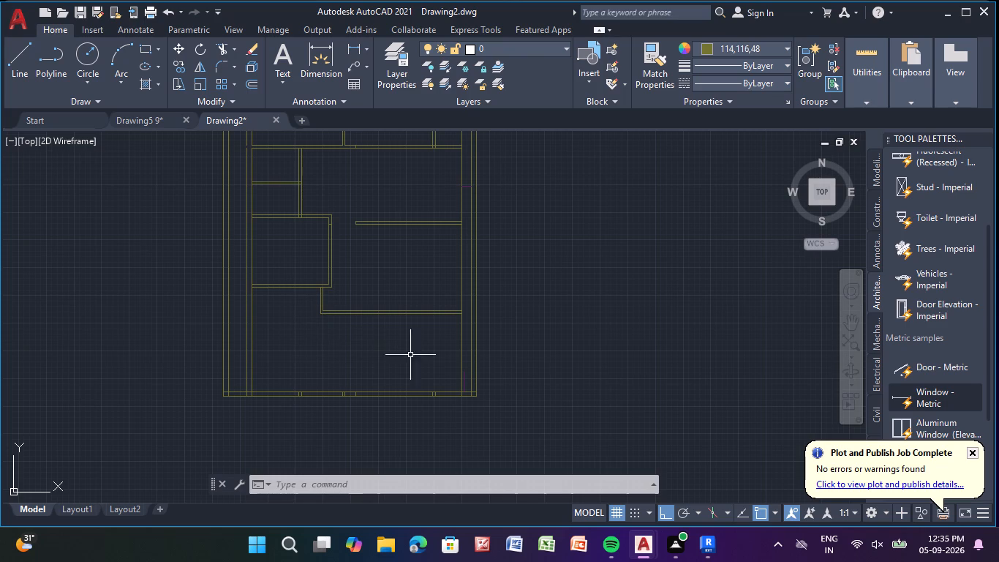
scroll(451, 364, up, 1)
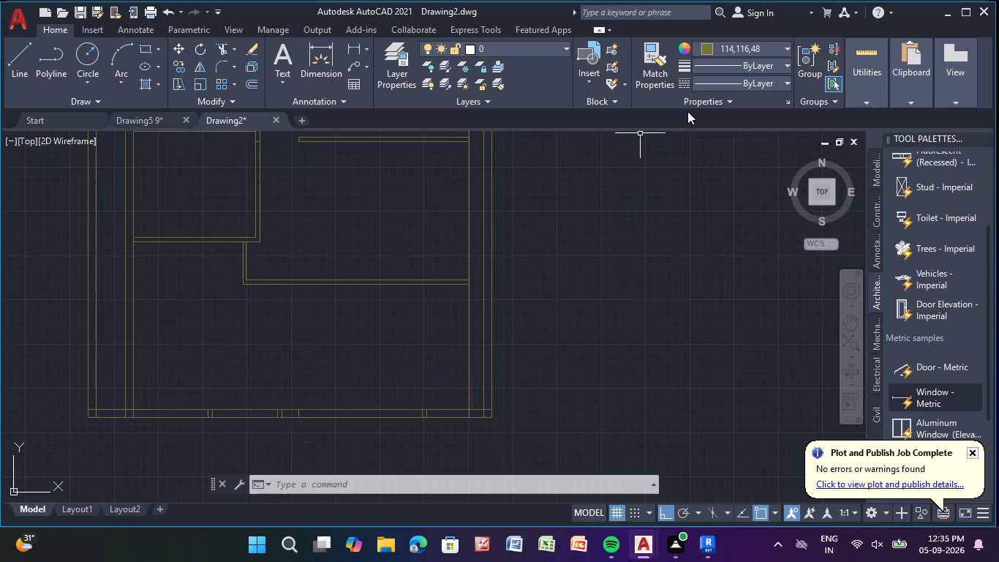
click(741, 46)
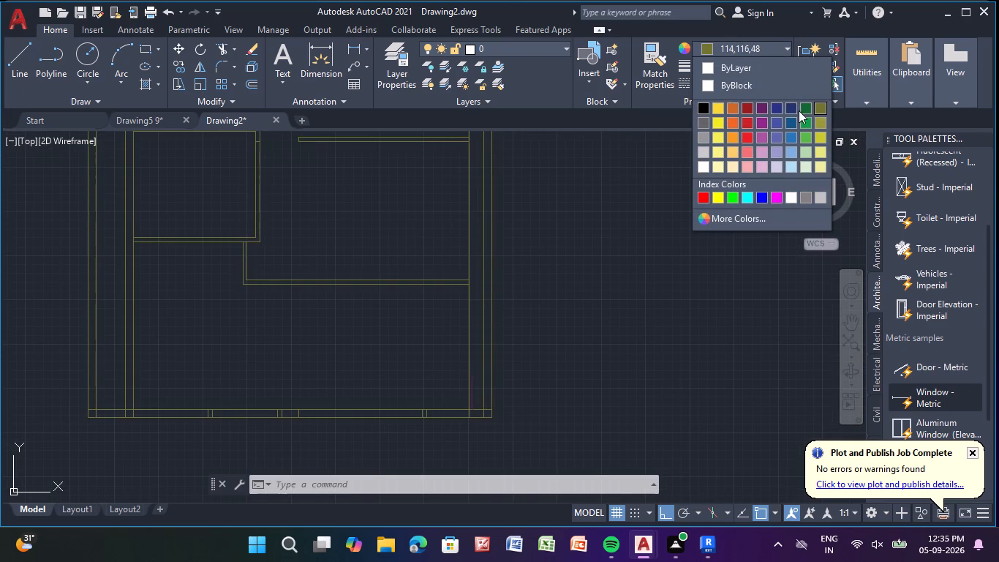
click(803, 108)
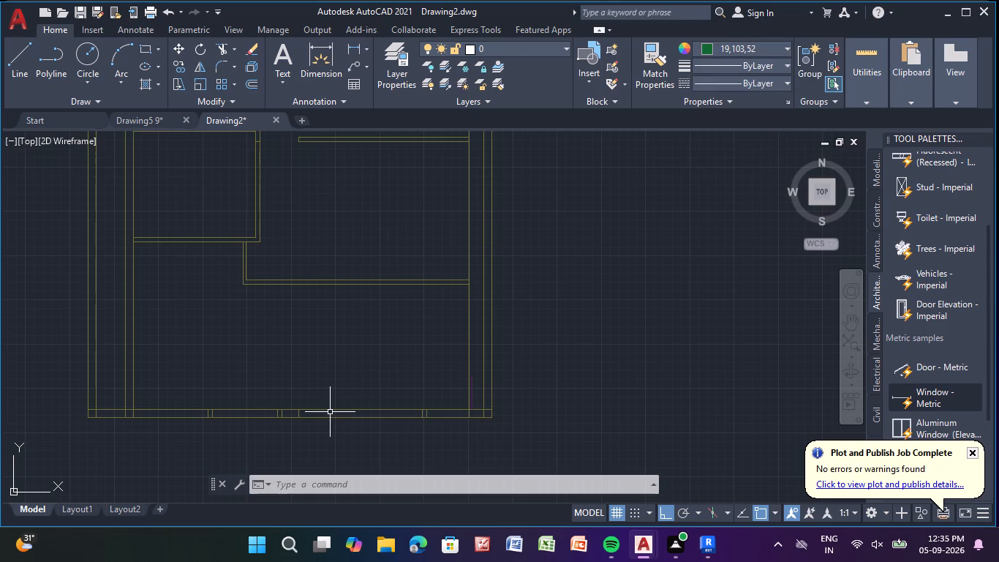
Draw a line from the short magenta line's top leftward to the wall line, about 16'-7" further left, then about 8'-8" up to the partition's underside.
key(l)
key(Return)
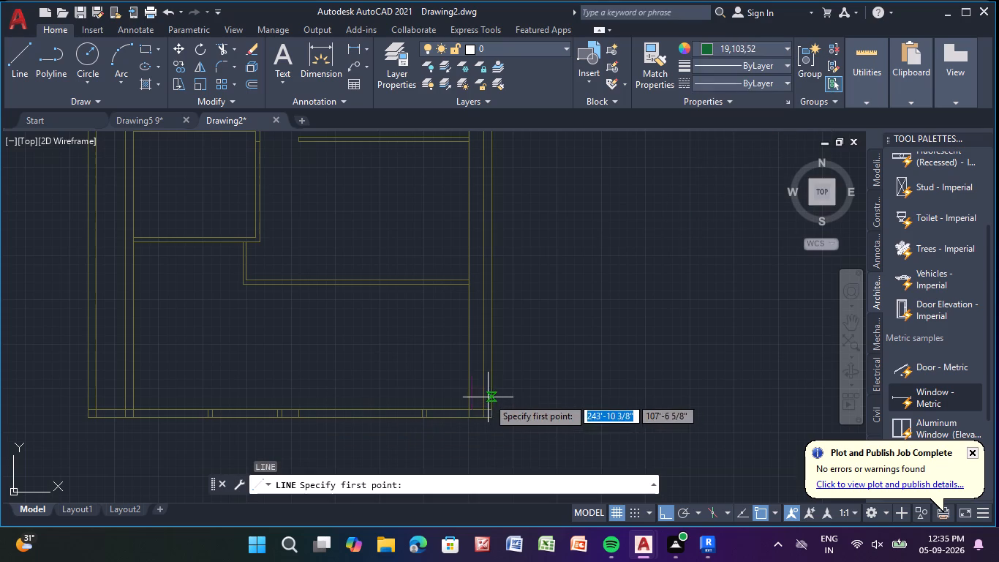
scroll(472, 394, up, 2)
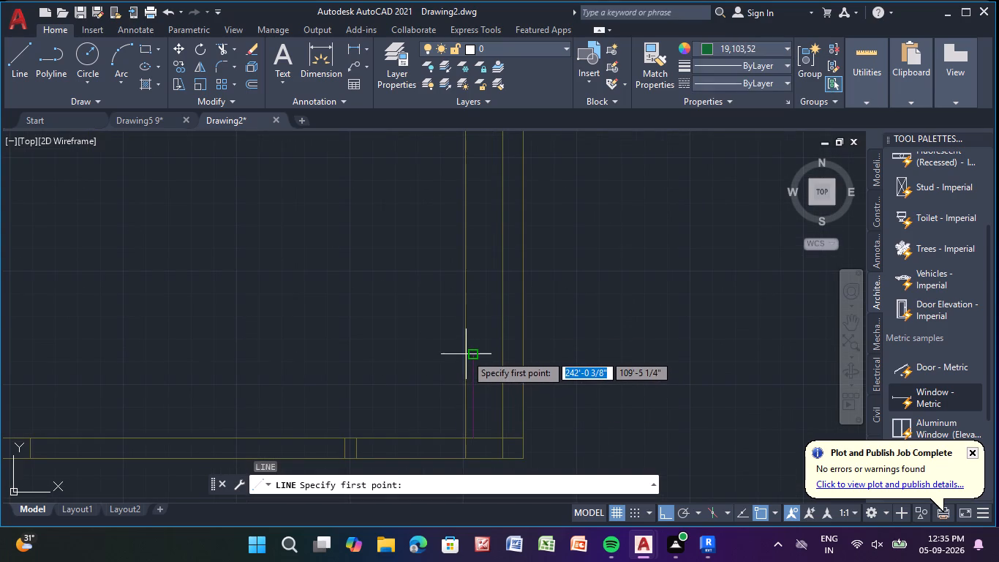
scroll(475, 357, up, 2)
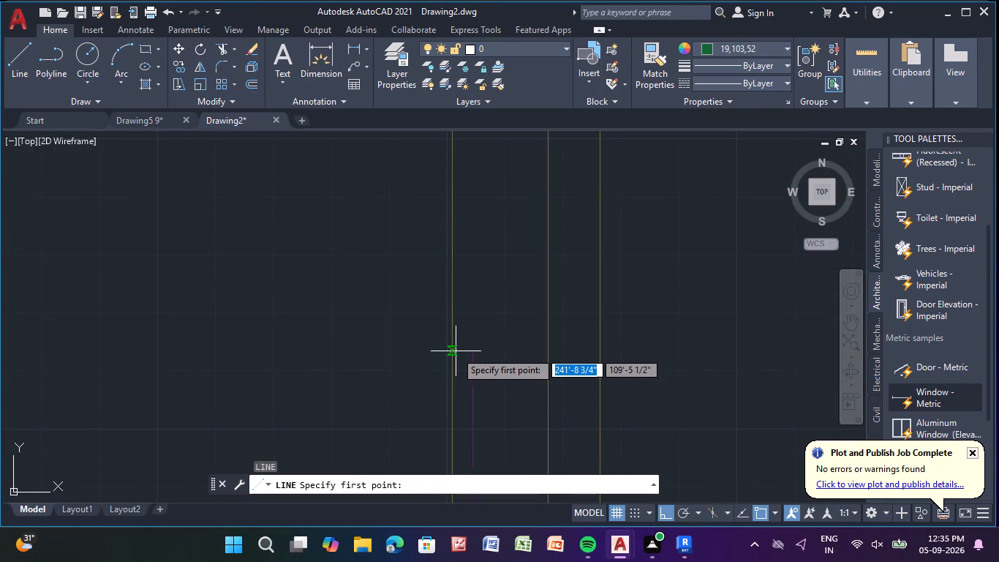
scroll(472, 351, up, 2)
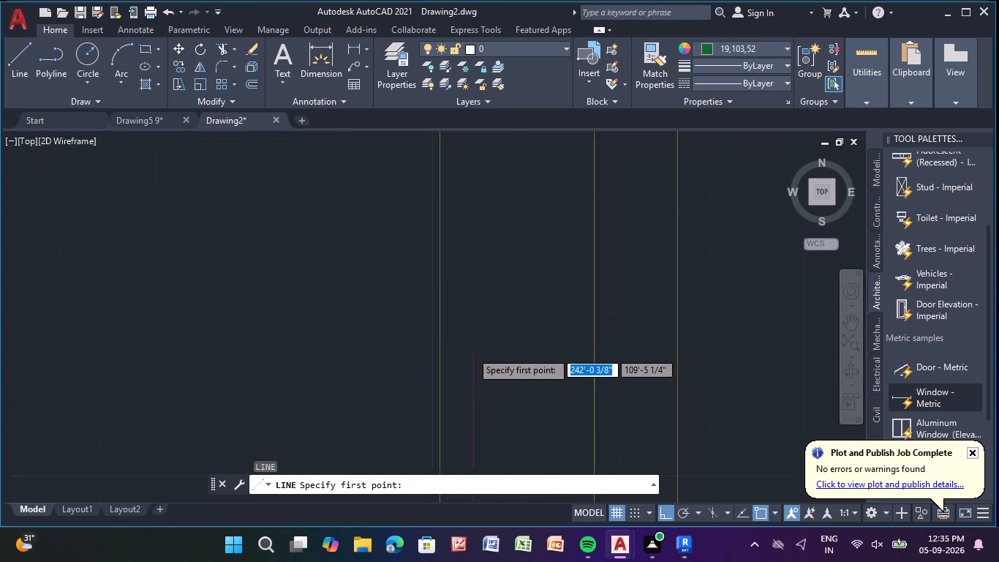
scroll(471, 351, up, 4)
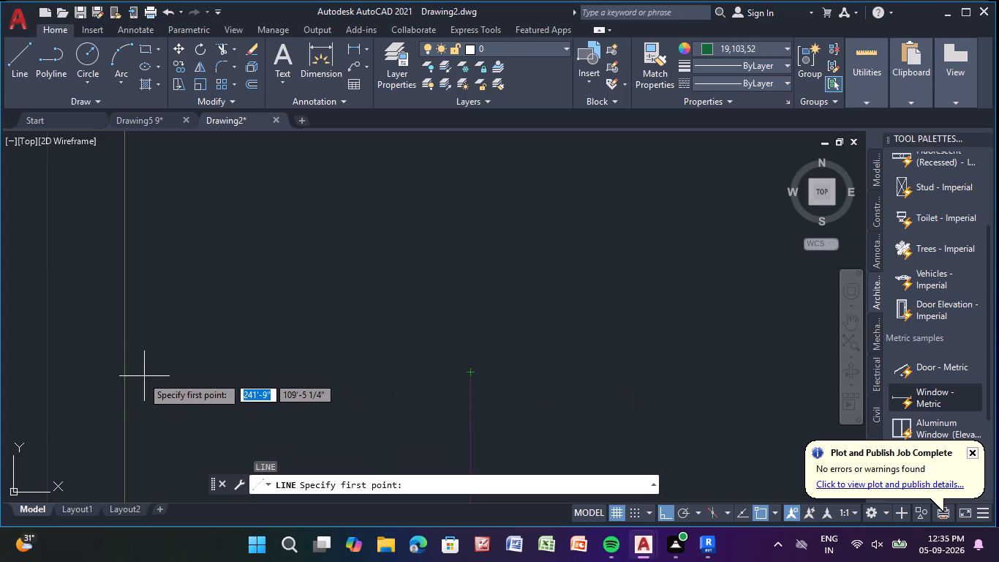
scroll(449, 370, down, 2)
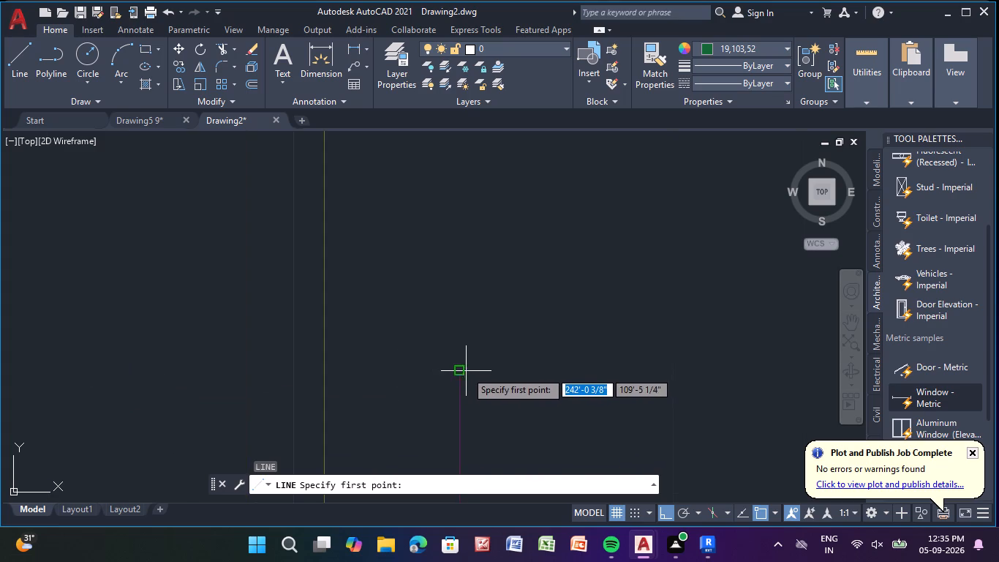
click(455, 372)
click(320, 374)
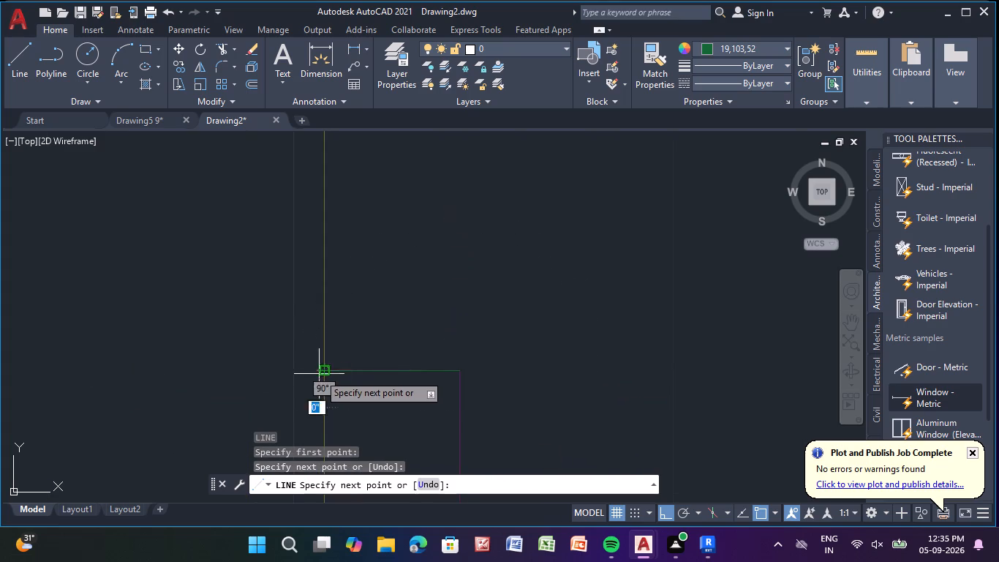
scroll(167, 369, down, 2)
middle_drag(167, 368, 443, 338)
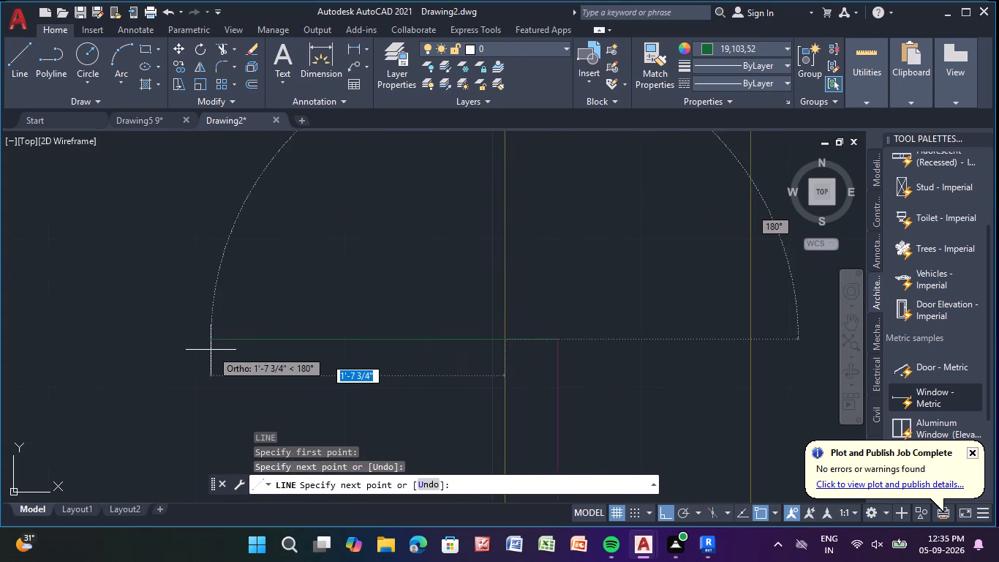
scroll(201, 352, down, 5)
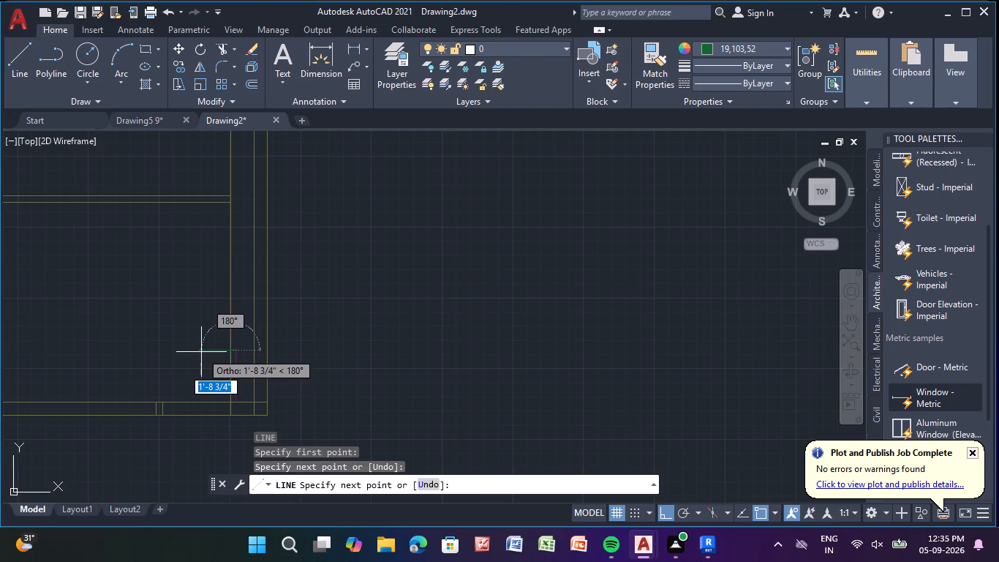
middle_drag(201, 352, 445, 369)
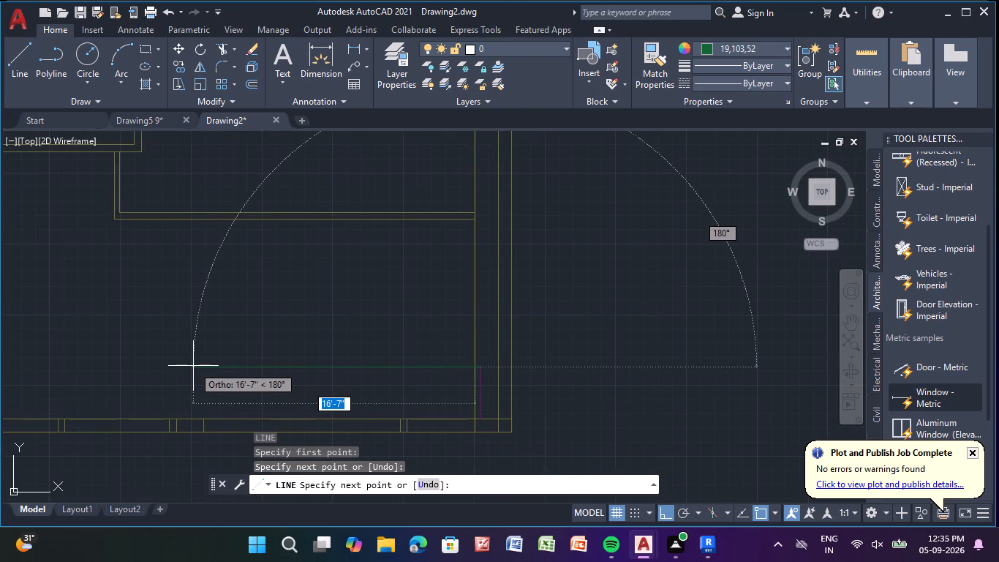
click(194, 367)
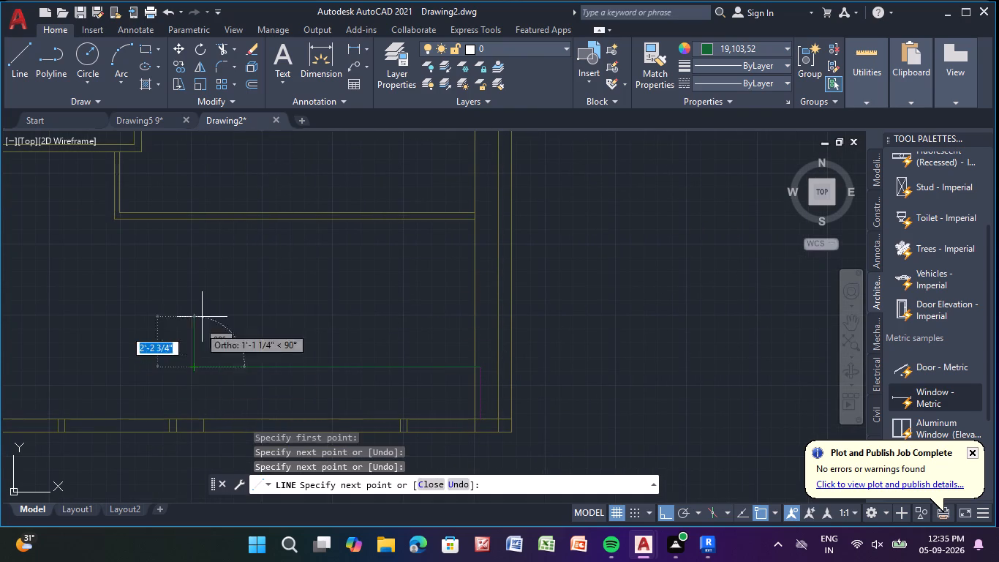
scroll(196, 224, up, 1)
click(189, 212)
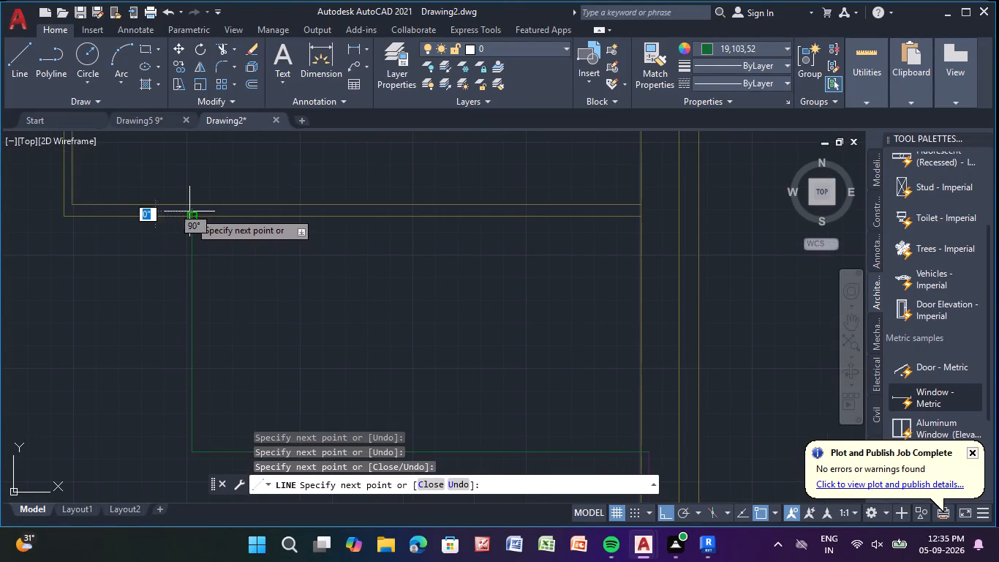
Continue the green line 4' back down from the partition, then horizontally right to the right wall's inner line.
key(4)
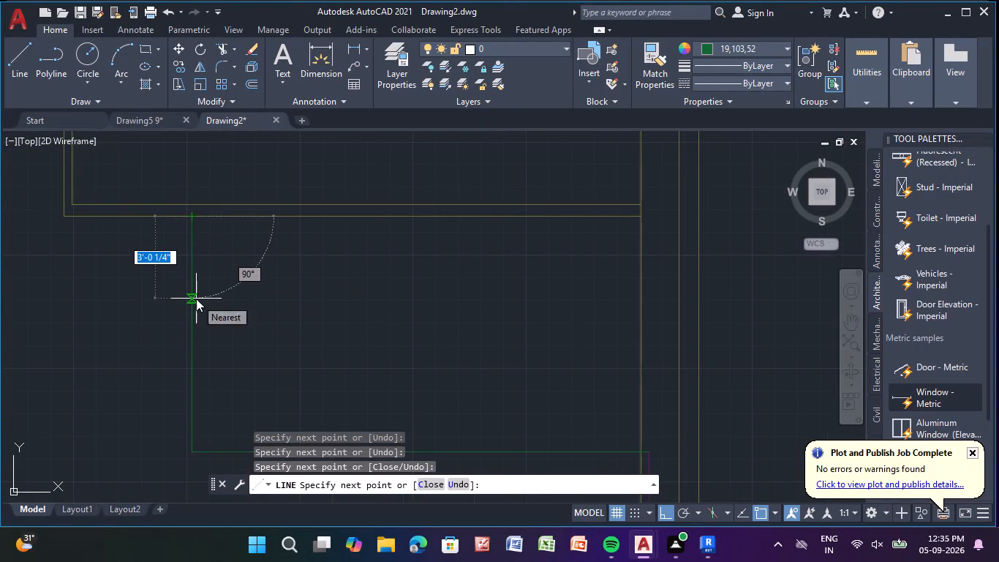
key(apostrophe)
key(Return)
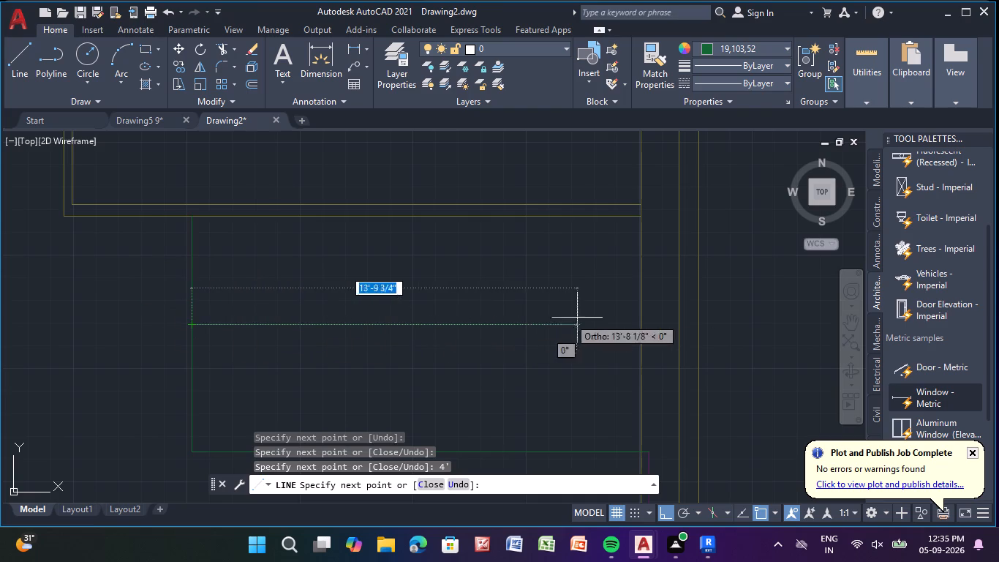
click(640, 325)
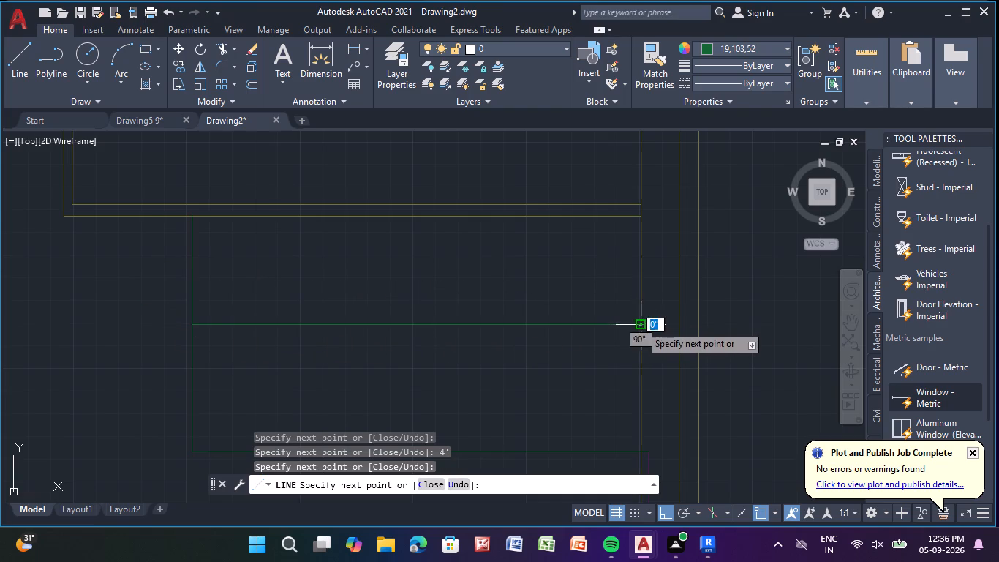
key(Escape)
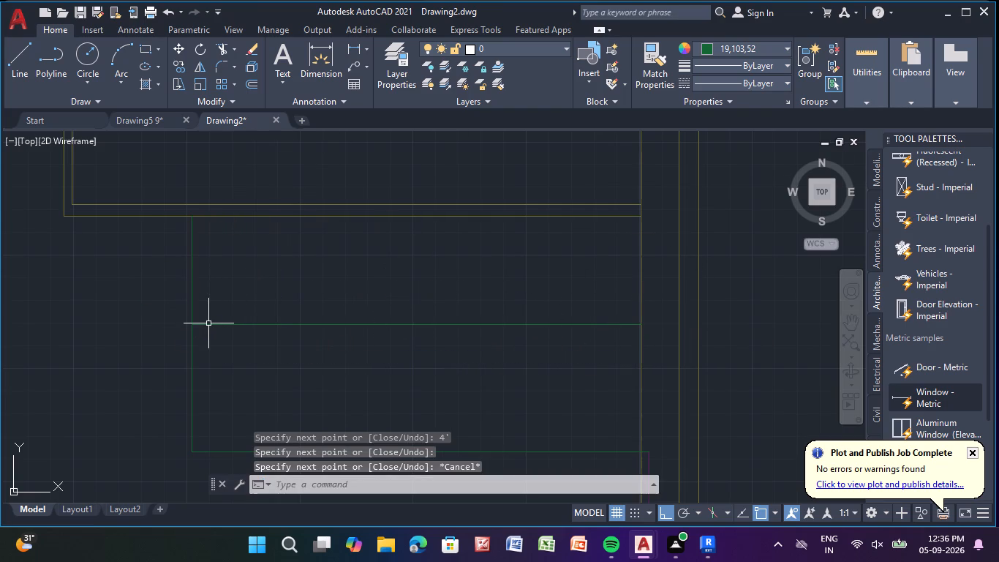
Draw a line from the green outline's lower-left corner 4' up, then horizontally right to the right wall's inner line.
key(l)
key(Return)
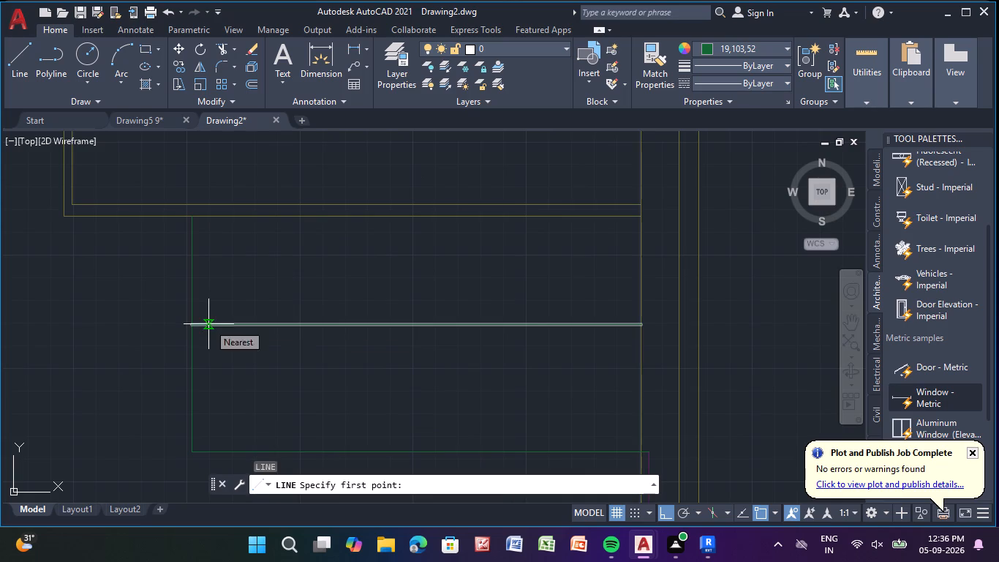
middle_drag(245, 338, 249, 280)
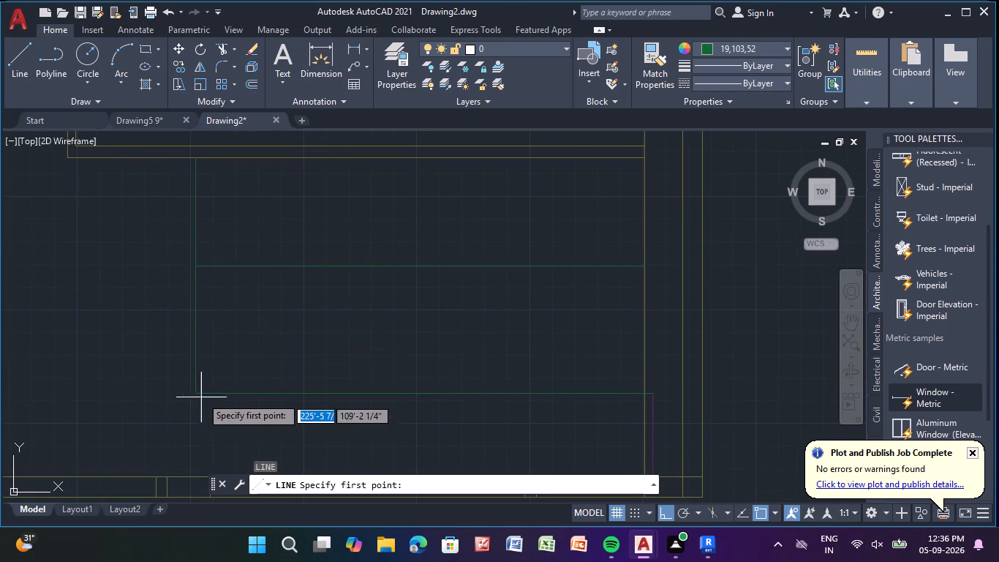
drag(199, 391, 199, 372)
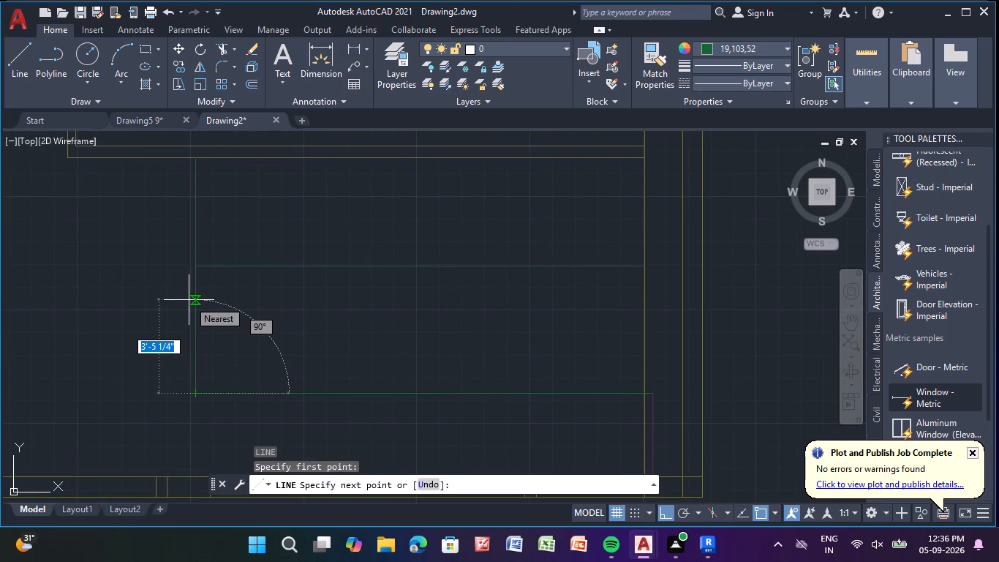
text(4')
key(Return)
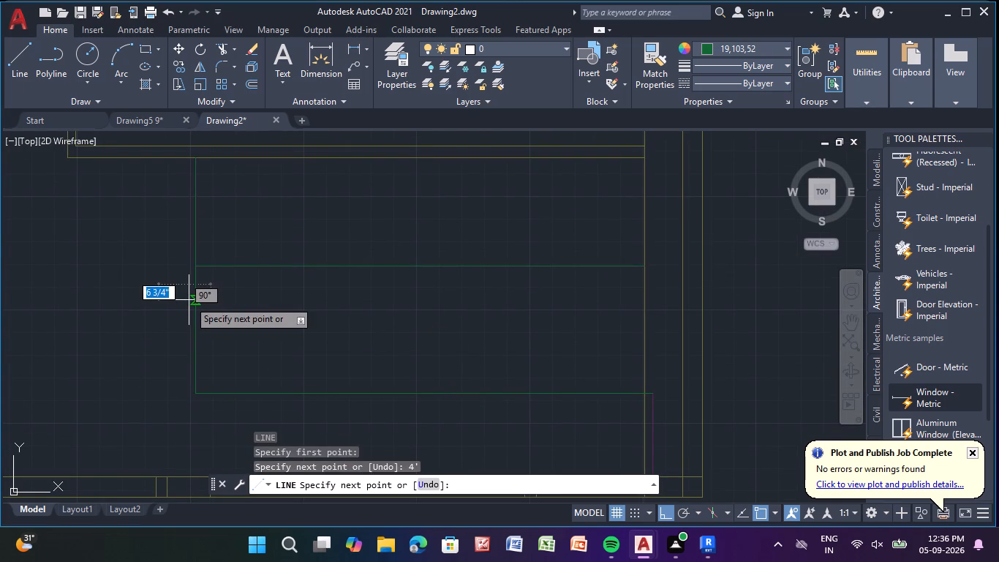
click(644, 284)
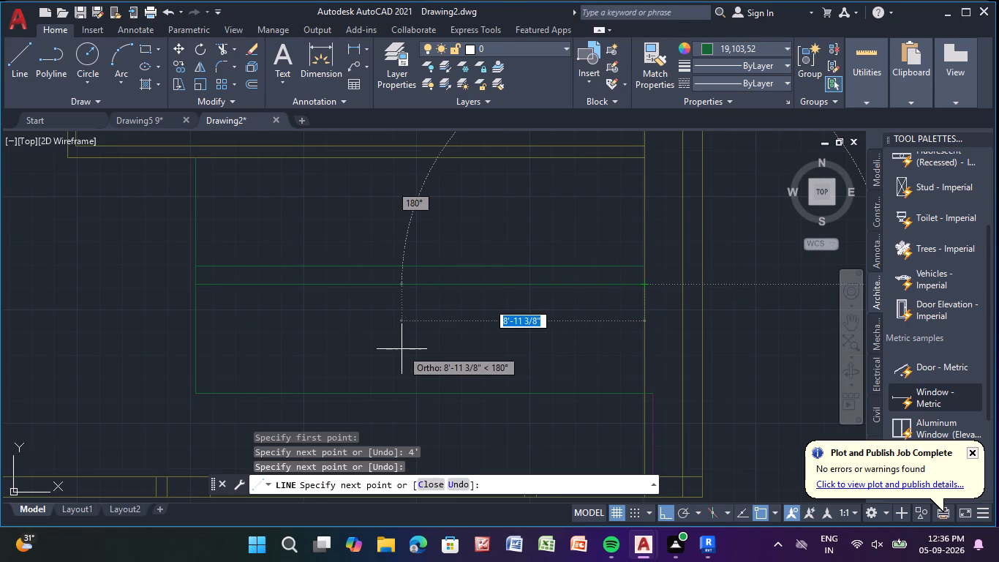
key(Escape)
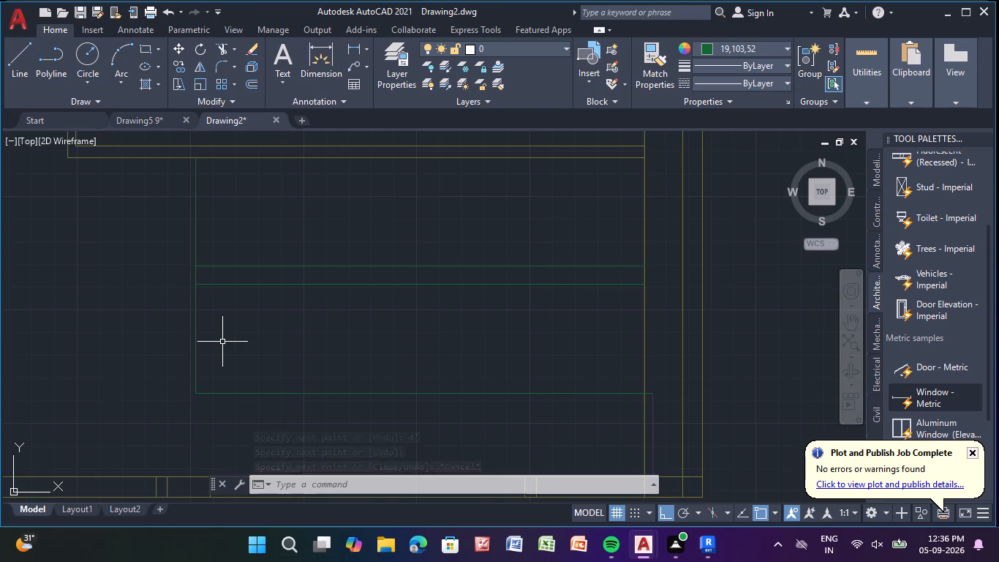
Offset the upper strip's 4' left edge line successively to the right to make three tread lines spaced 1' apart.
click(250, 84)
key(Return)
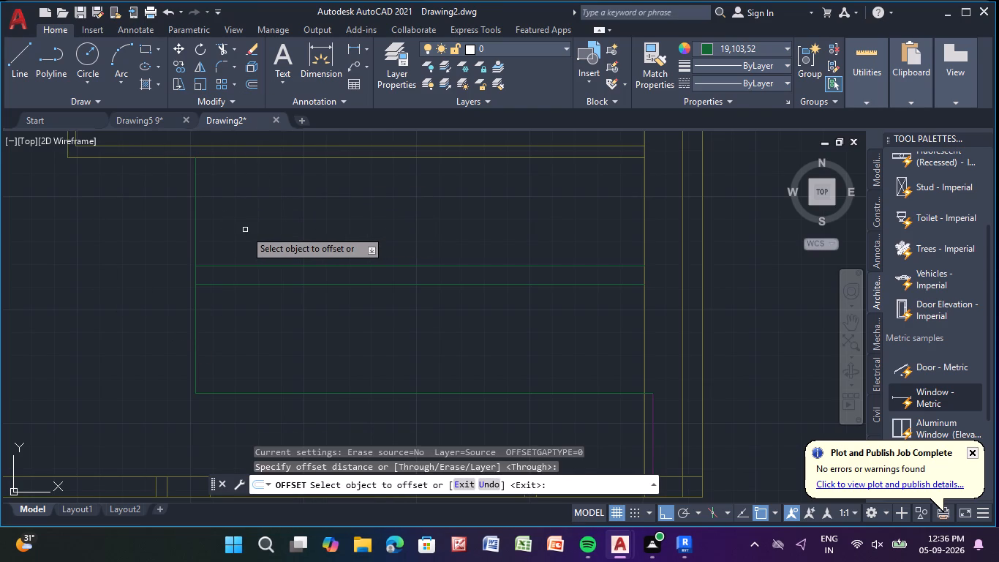
click(197, 244)
click(196, 244)
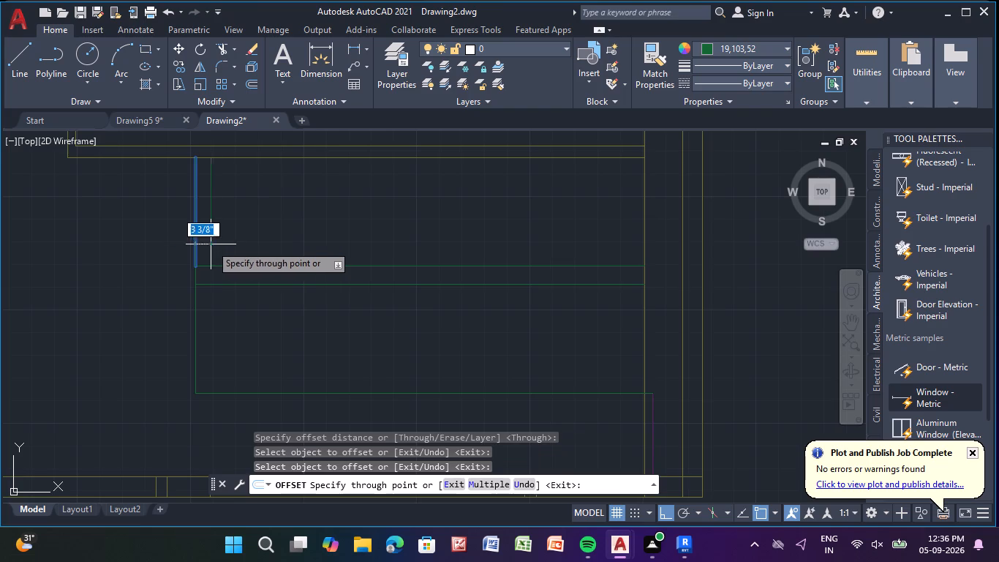
key(1)
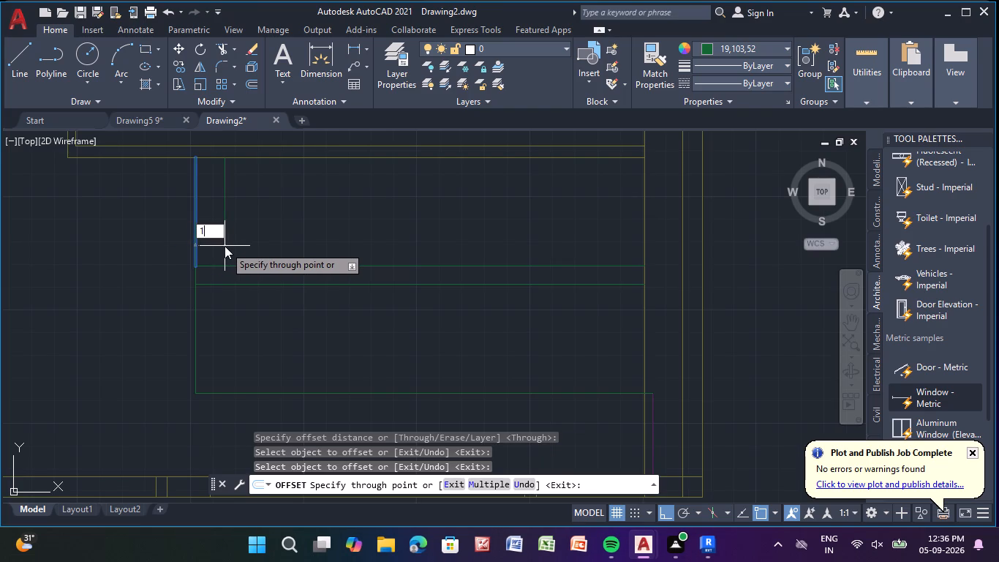
key(apostrophe)
key(Return)
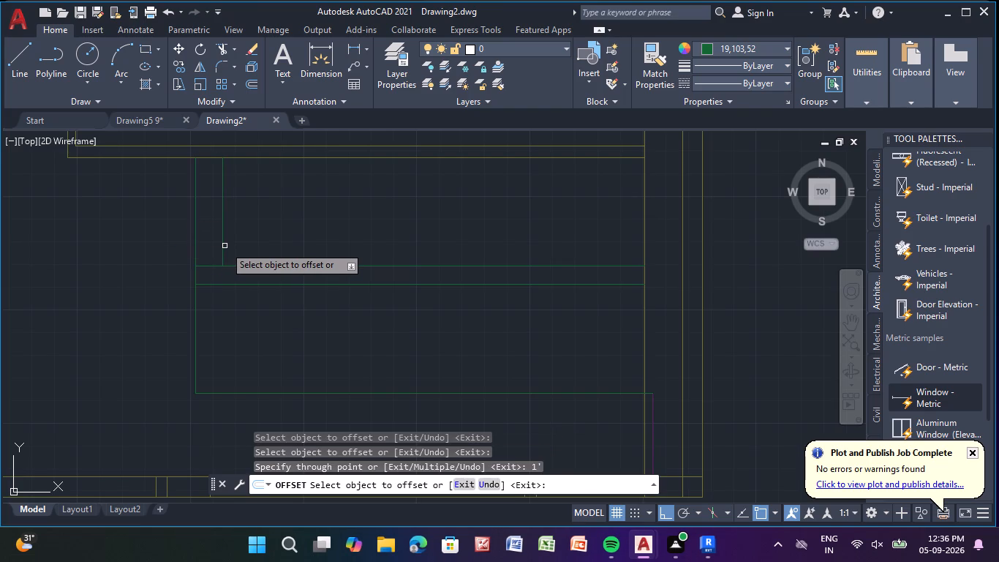
click(224, 245)
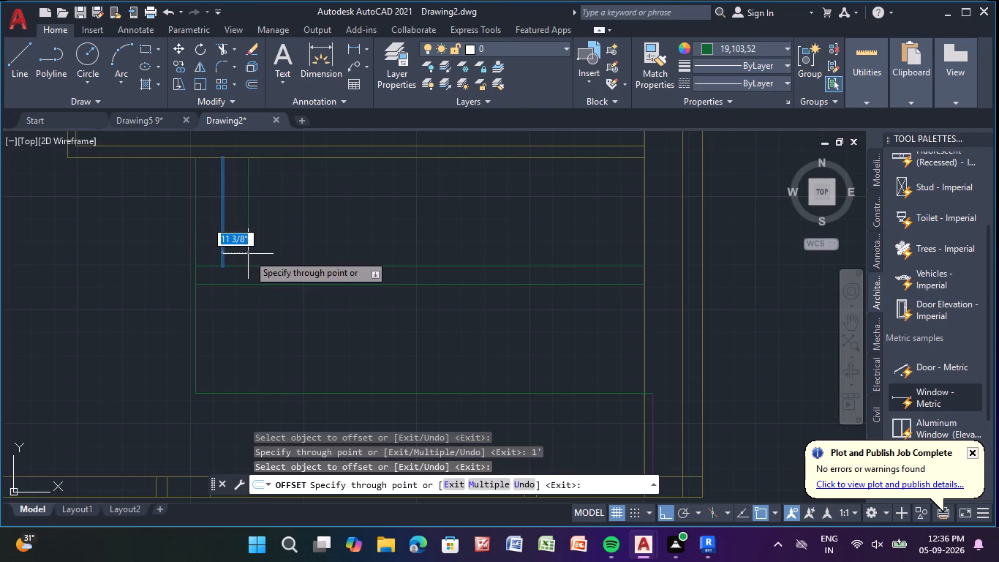
text(1')
key(Return)
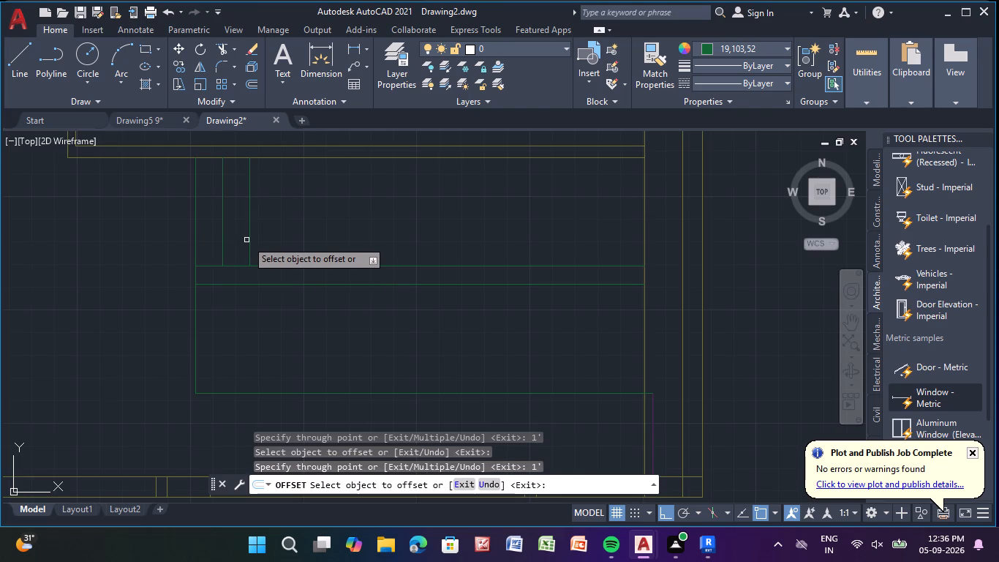
click(249, 243)
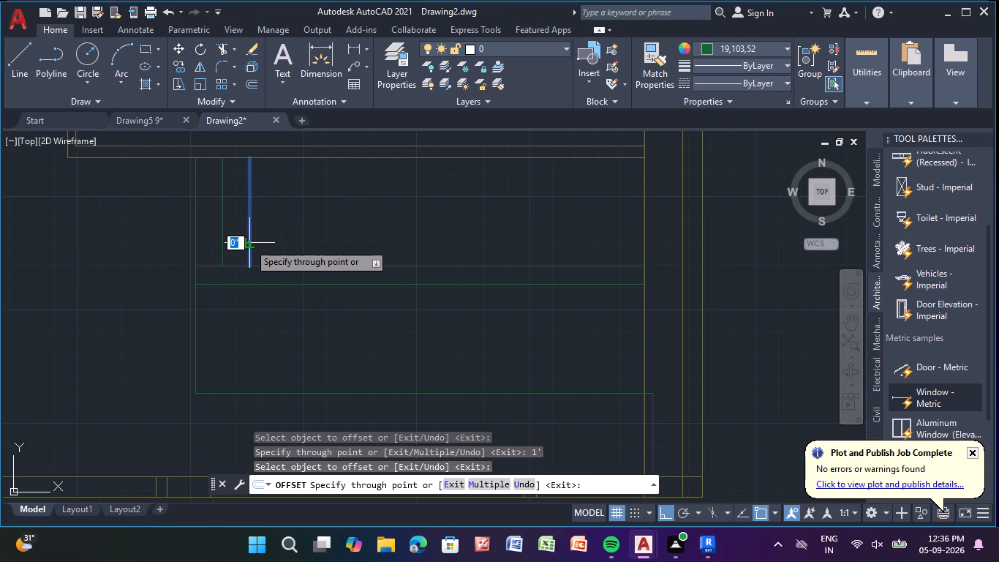
text(1')
key(Return)
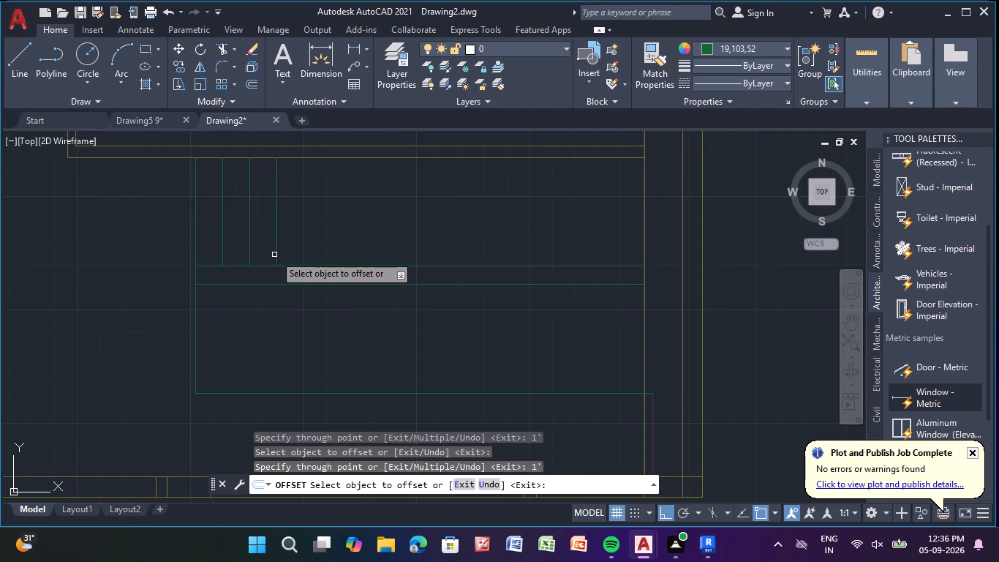
Offset the last tread line successively to the right to add three more tread lines at 1' spacing in the upper strip.
click(275, 255)
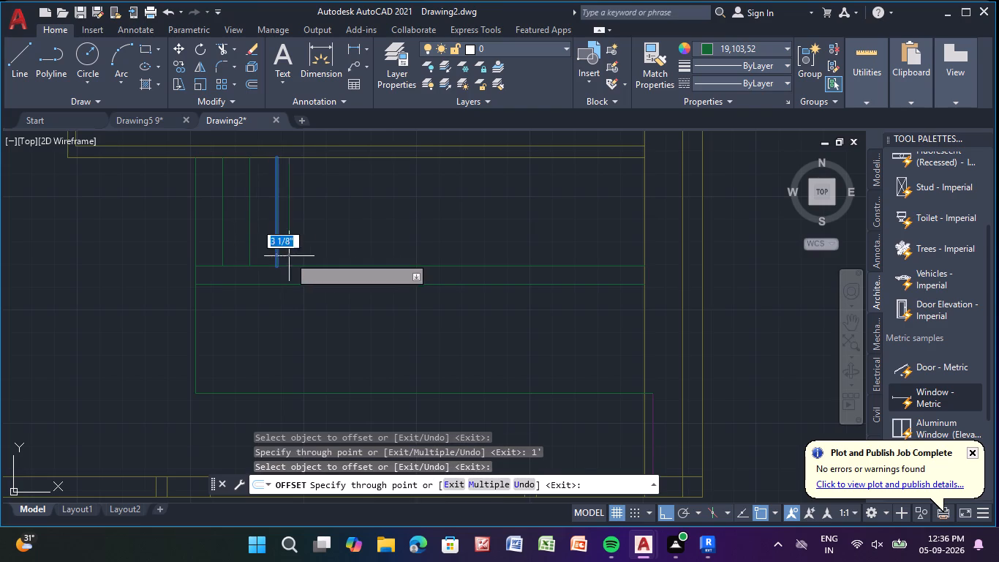
text(1')
key(Return)
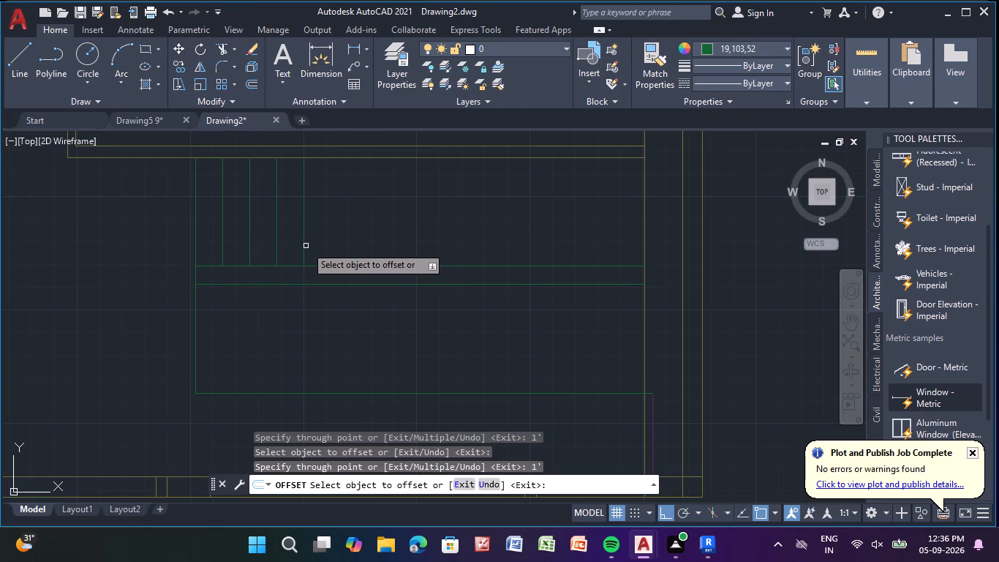
click(304, 246)
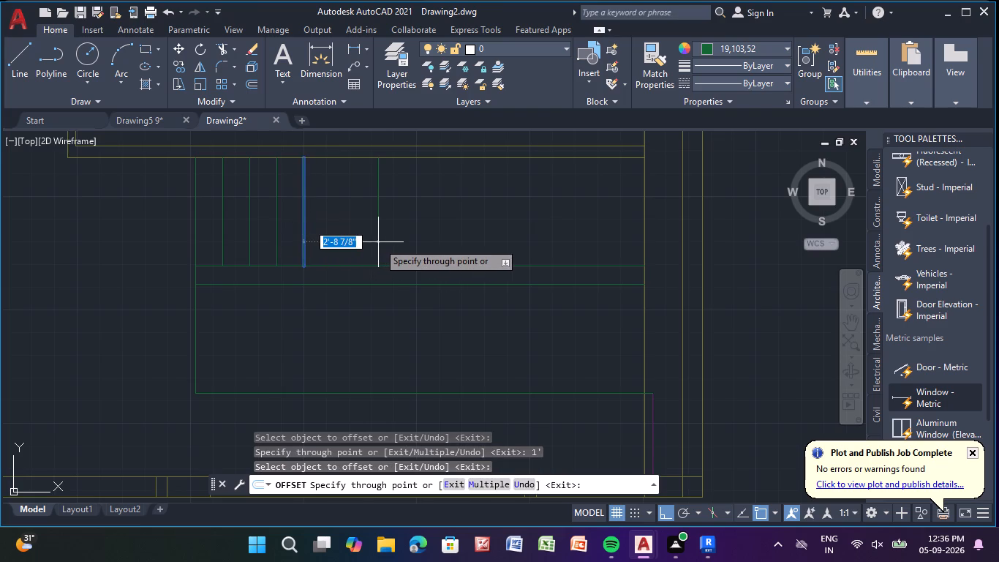
text(1')
key(Return)
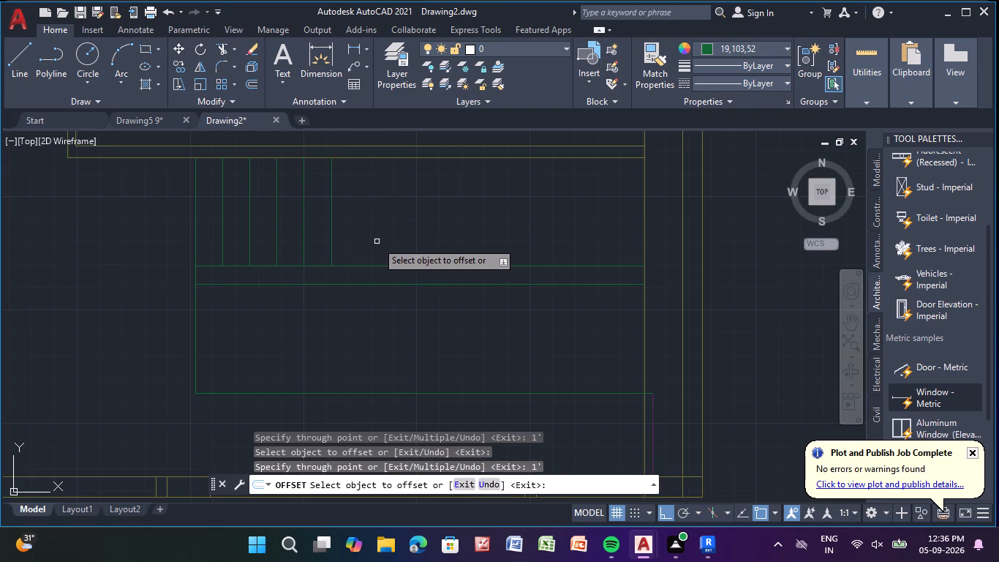
click(329, 247)
text(1')
key(Return)
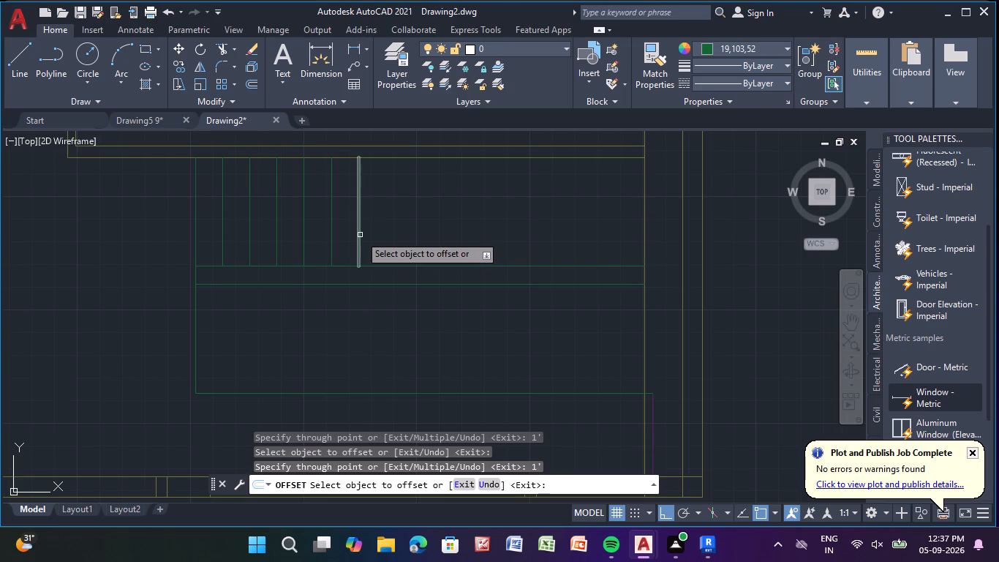
Offset the last tread line successively to the right to add four more tread lines at 1' spacing in the upper strip.
click(360, 235)
text(1')
key(Return)
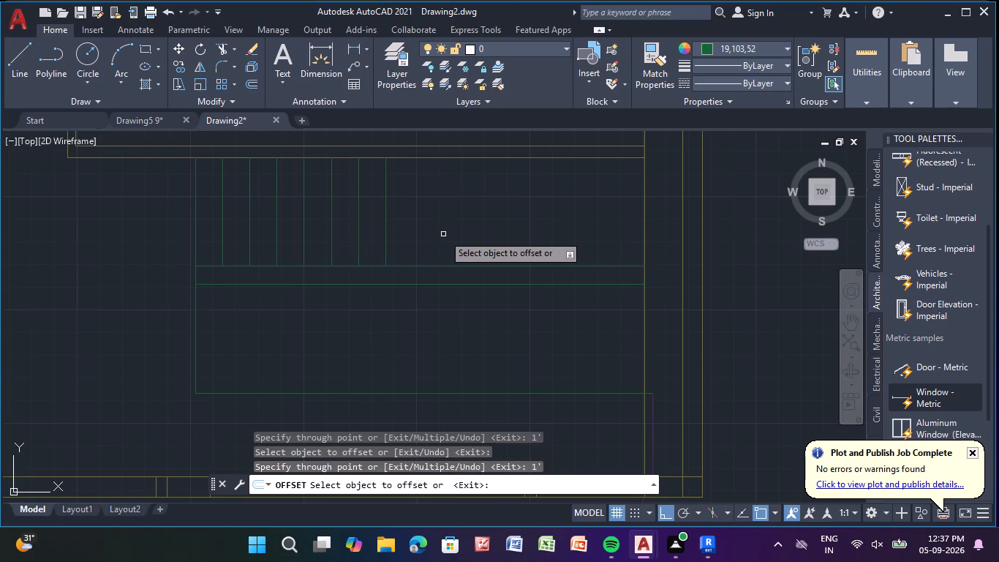
drag(385, 236, 443, 236)
text(1')
key(Return)
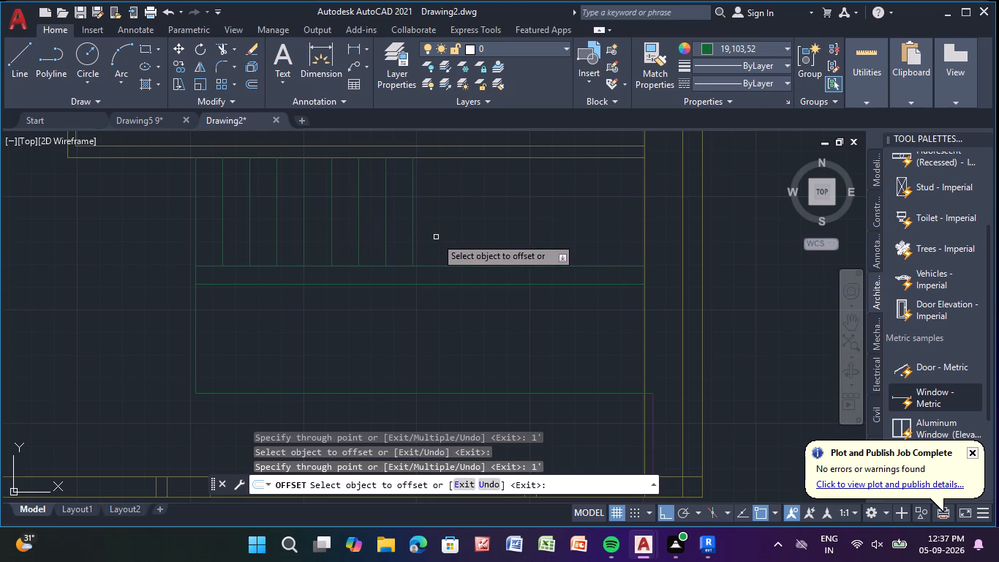
drag(412, 238, 506, 250)
text(1')
key(Return)
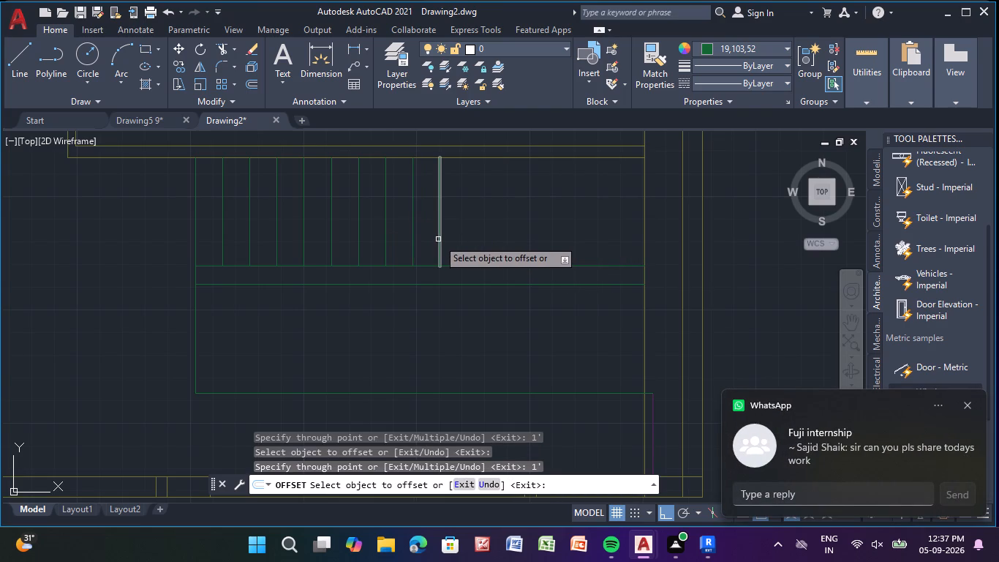
click(438, 239)
text(1')
key(Return)
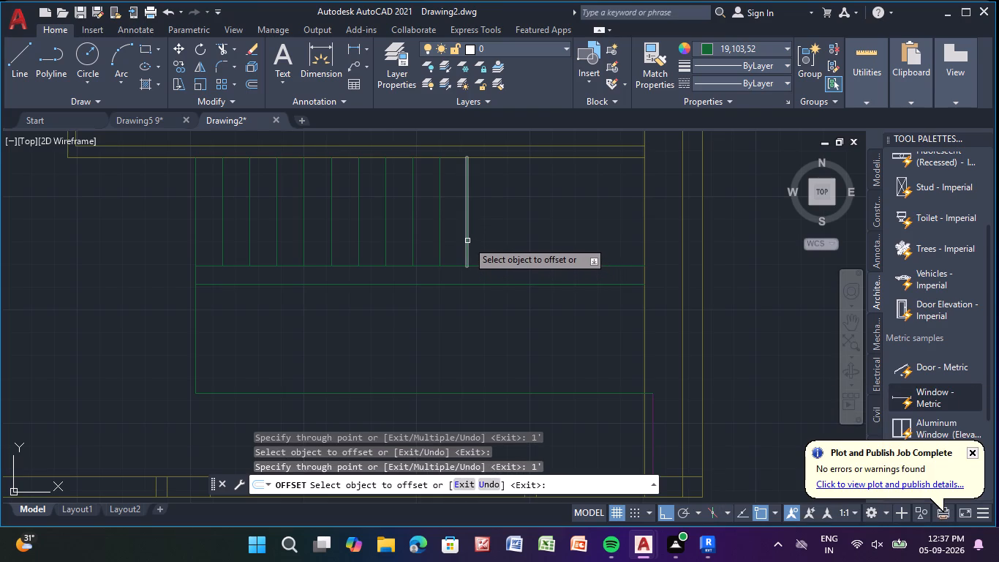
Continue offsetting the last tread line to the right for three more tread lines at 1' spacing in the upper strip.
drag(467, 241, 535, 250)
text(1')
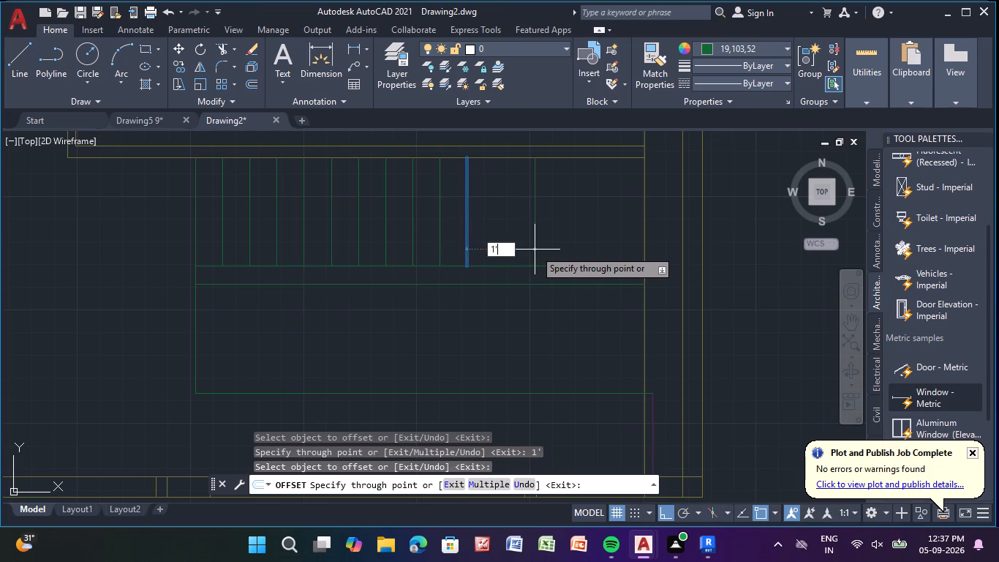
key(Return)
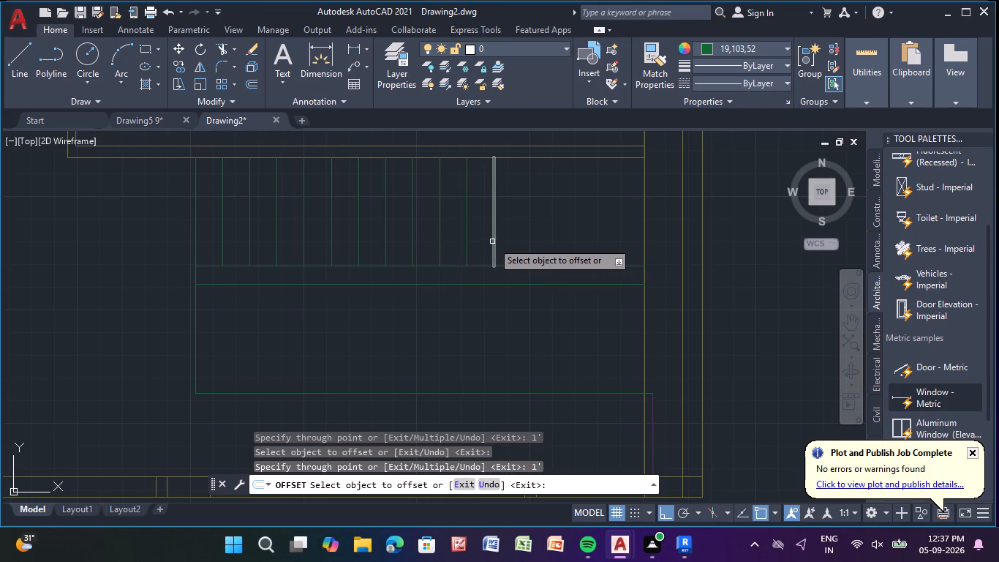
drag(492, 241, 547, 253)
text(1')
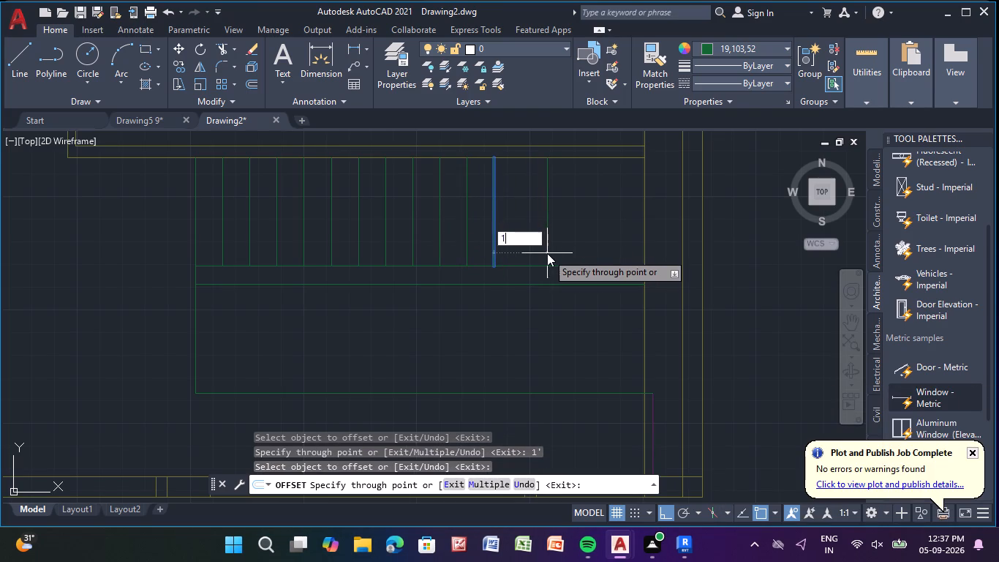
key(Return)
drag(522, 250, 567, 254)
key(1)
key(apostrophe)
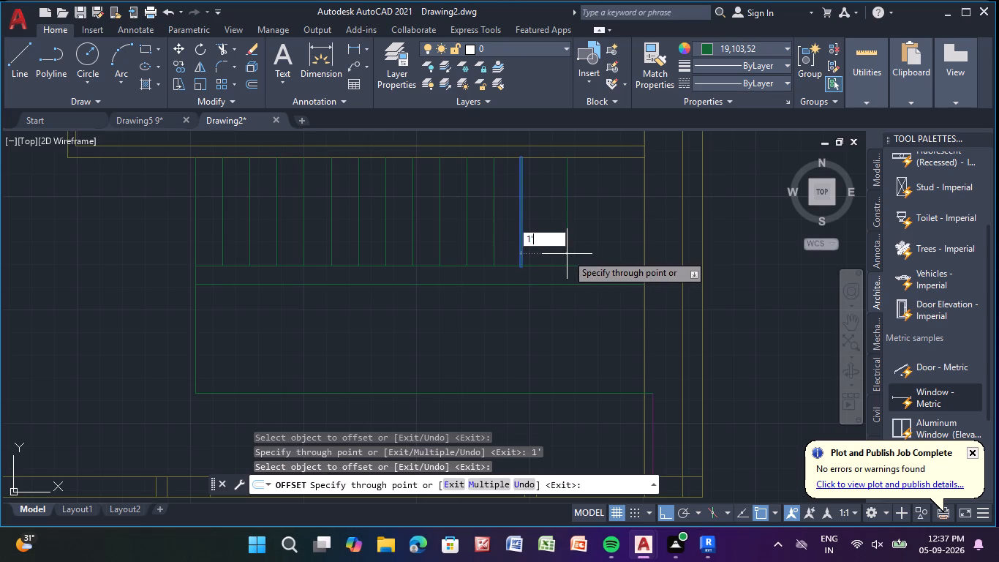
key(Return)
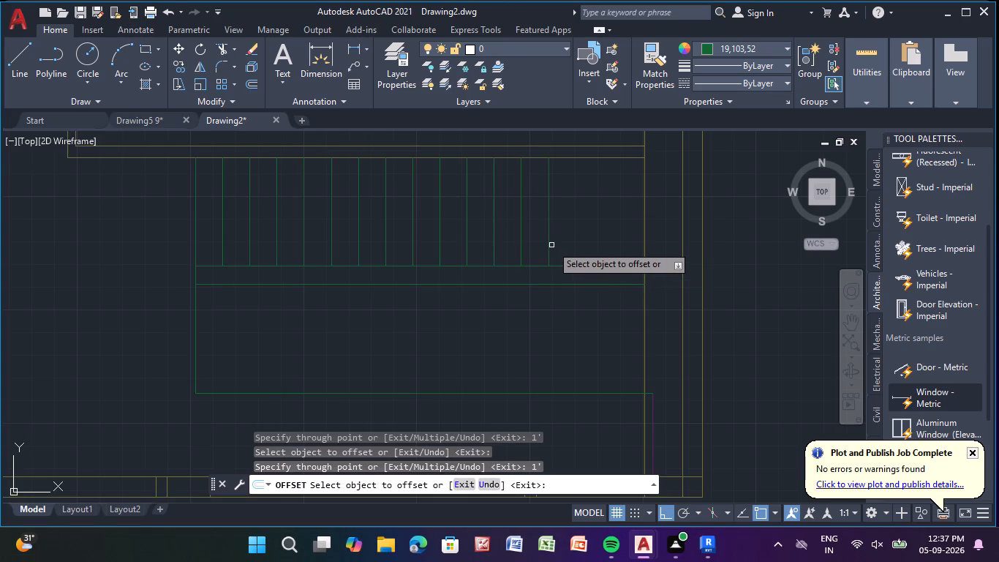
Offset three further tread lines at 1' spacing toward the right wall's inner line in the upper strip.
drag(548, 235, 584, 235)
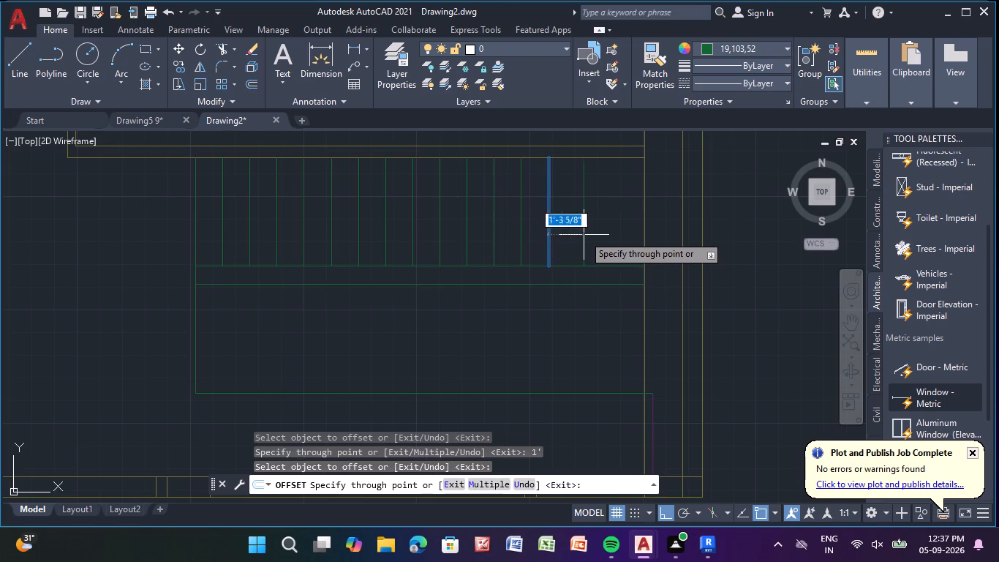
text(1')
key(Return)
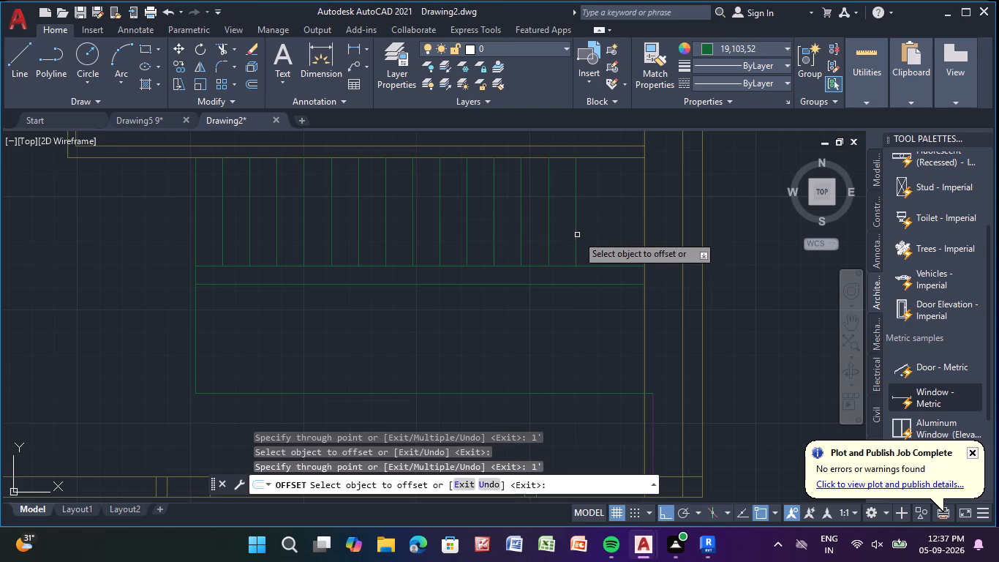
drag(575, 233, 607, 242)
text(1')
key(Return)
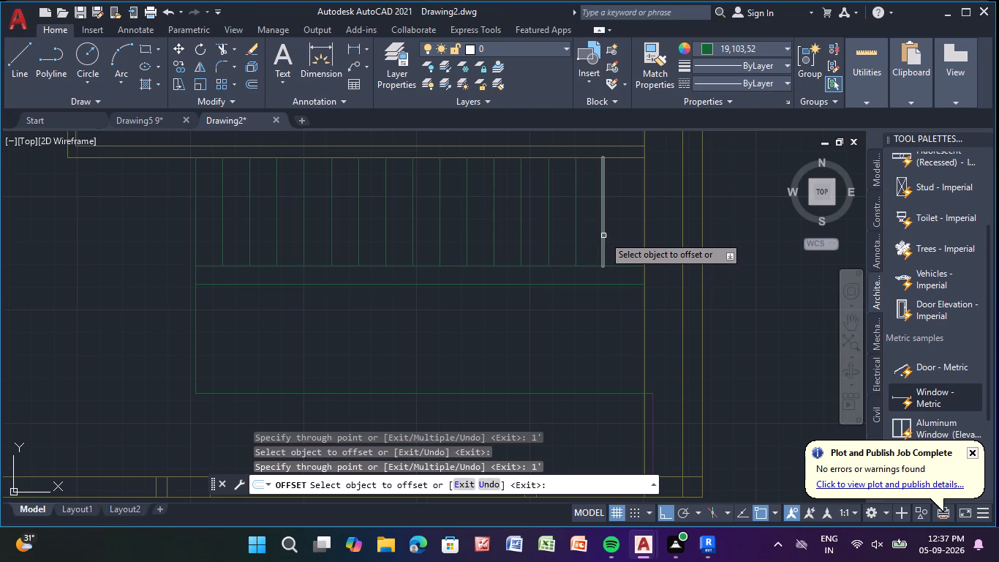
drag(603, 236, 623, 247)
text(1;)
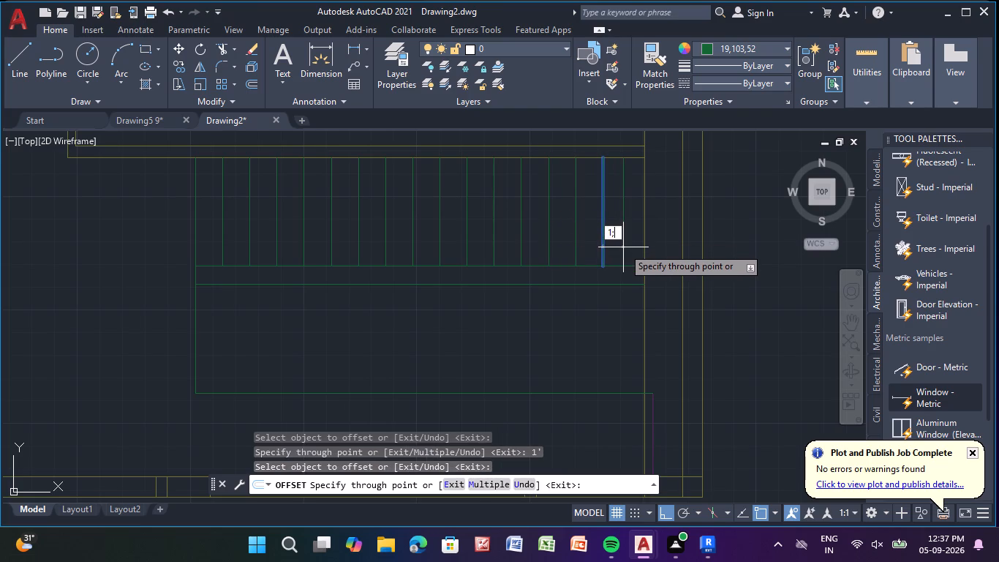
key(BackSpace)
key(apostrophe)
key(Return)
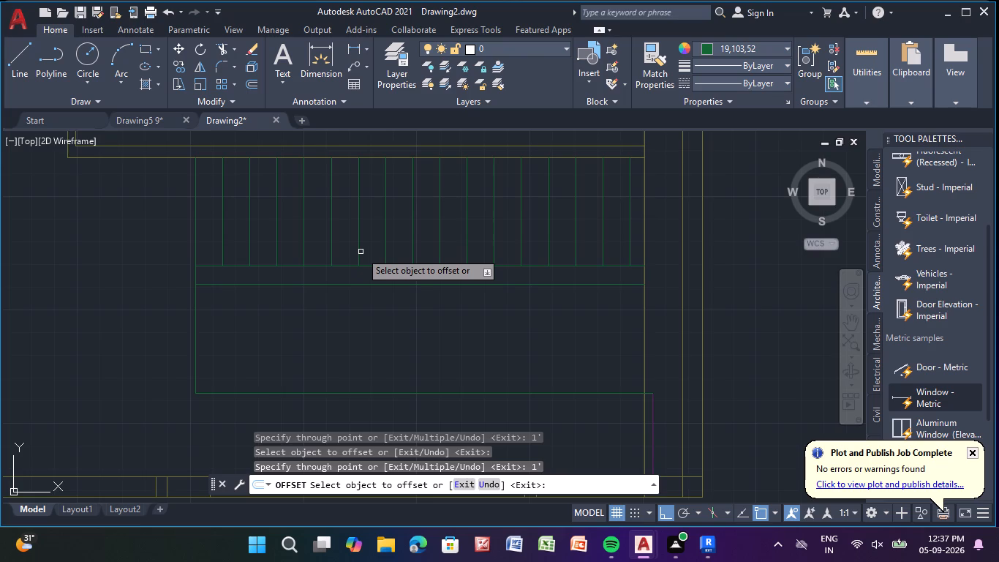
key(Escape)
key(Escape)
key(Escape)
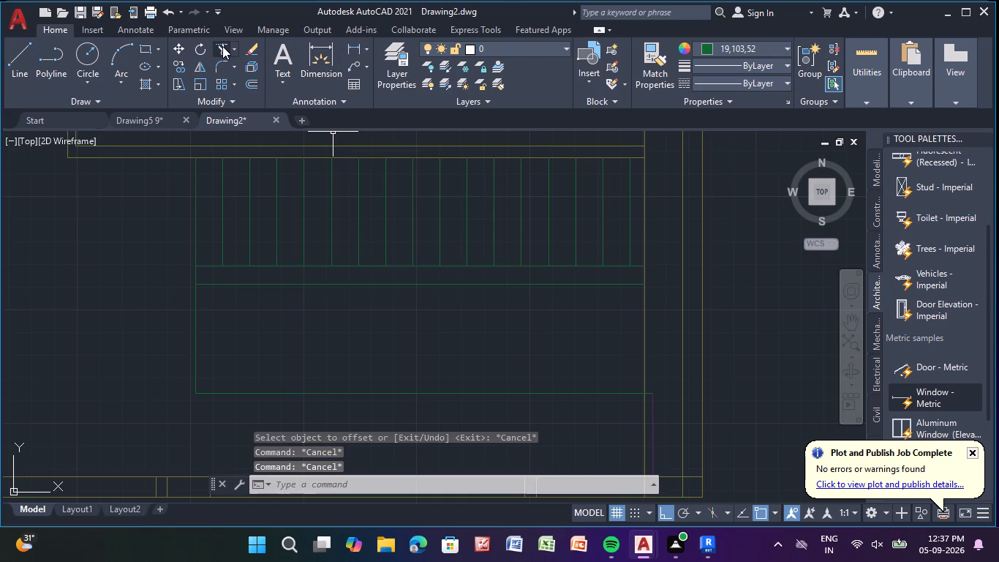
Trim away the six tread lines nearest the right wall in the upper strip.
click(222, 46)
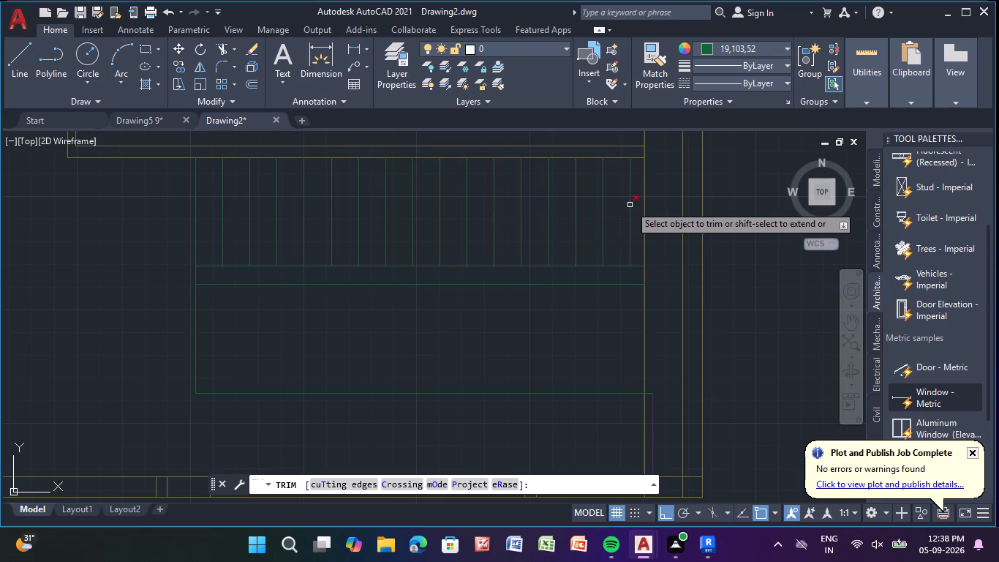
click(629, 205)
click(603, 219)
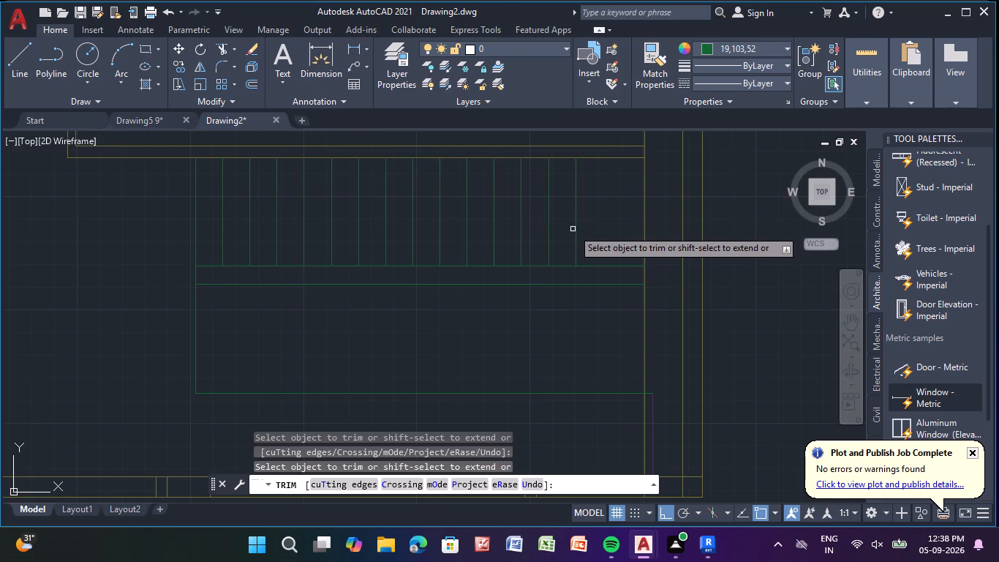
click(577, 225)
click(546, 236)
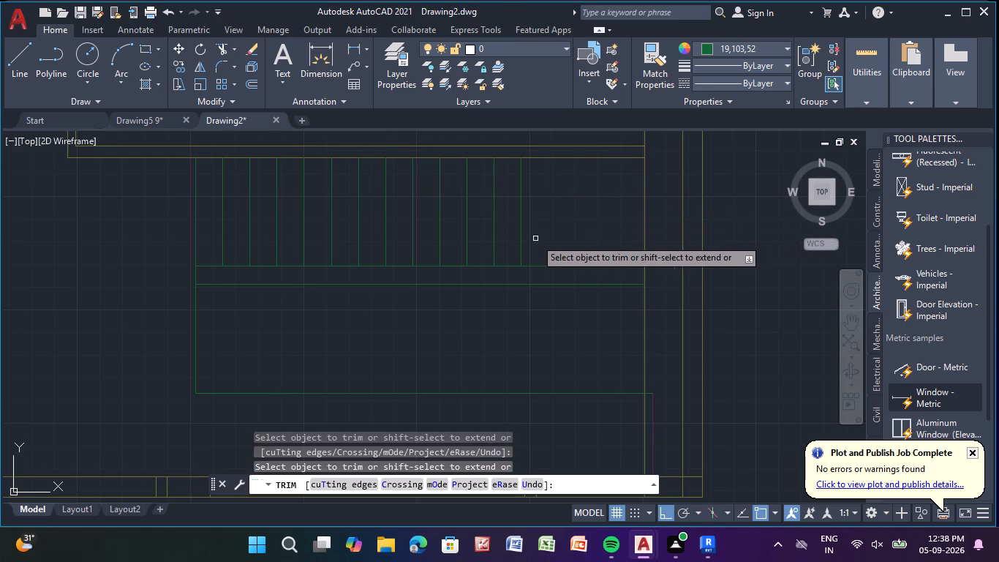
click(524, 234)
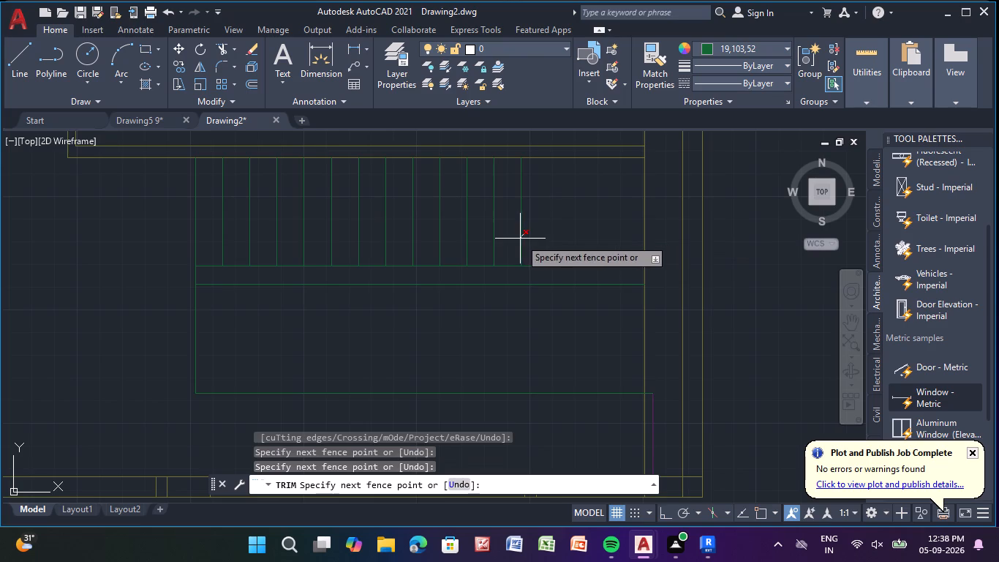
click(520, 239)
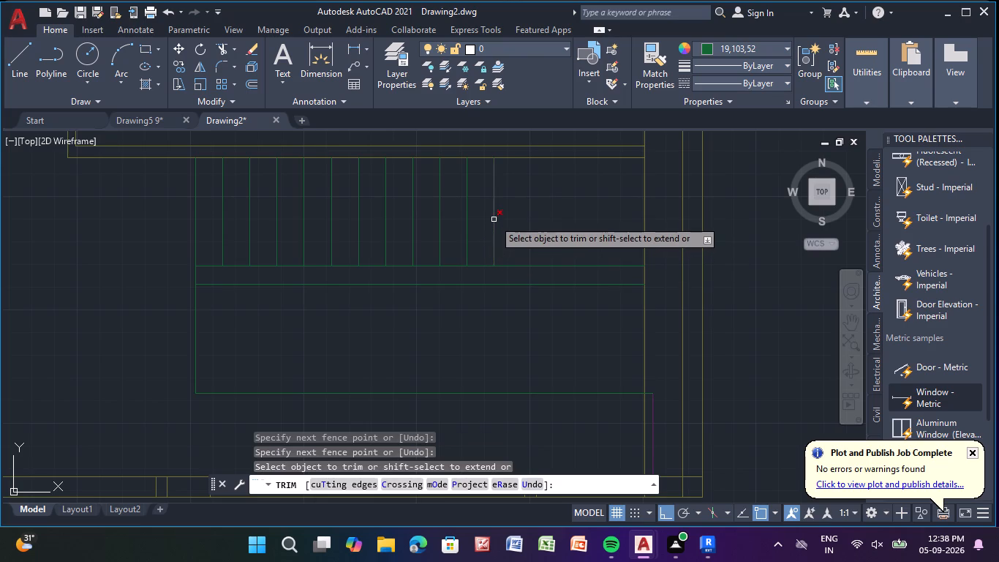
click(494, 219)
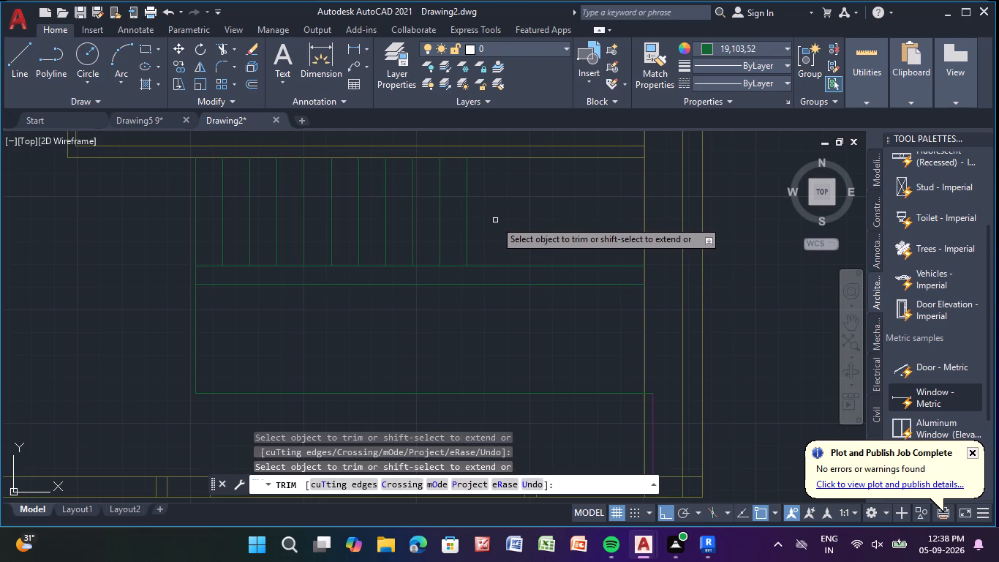
Trim the upper flight's bottom line between its last tread line and the right wall.
click(524, 266)
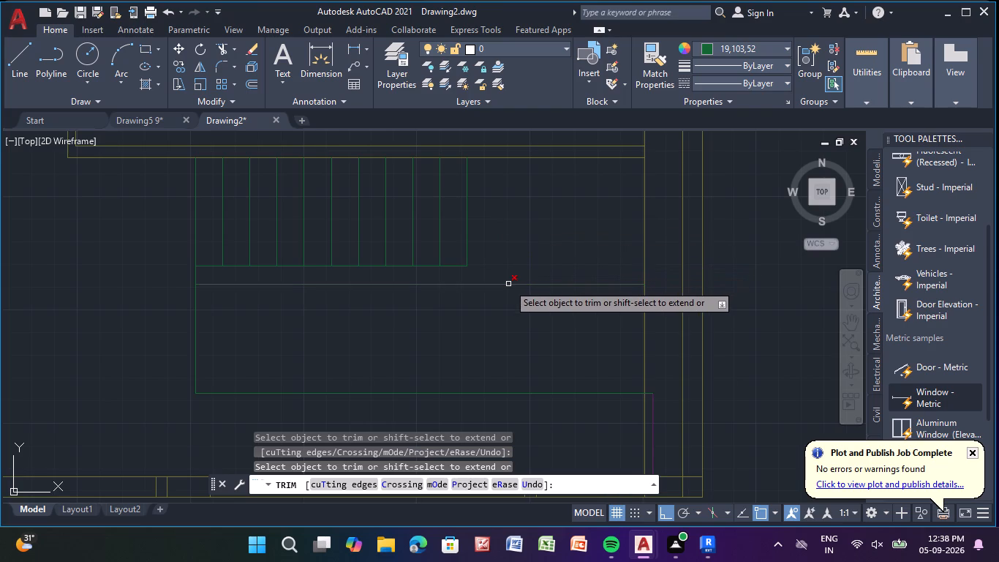
key(Escape)
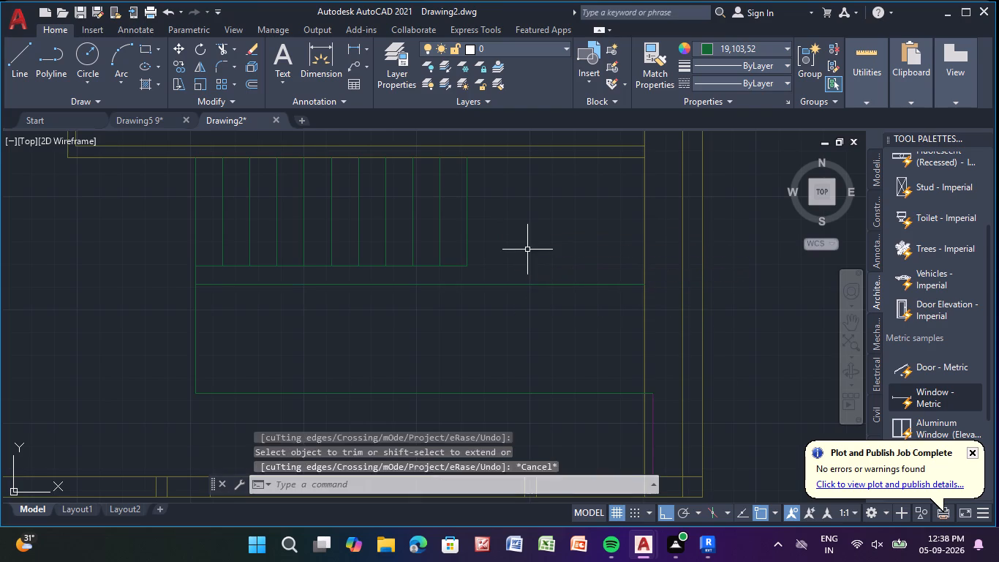
key(Escape)
key(Escape)
Draw a vertical line from the lower end of the upper flight's last tread down to the staircase outline's bottom line.
key(l)
key(Return)
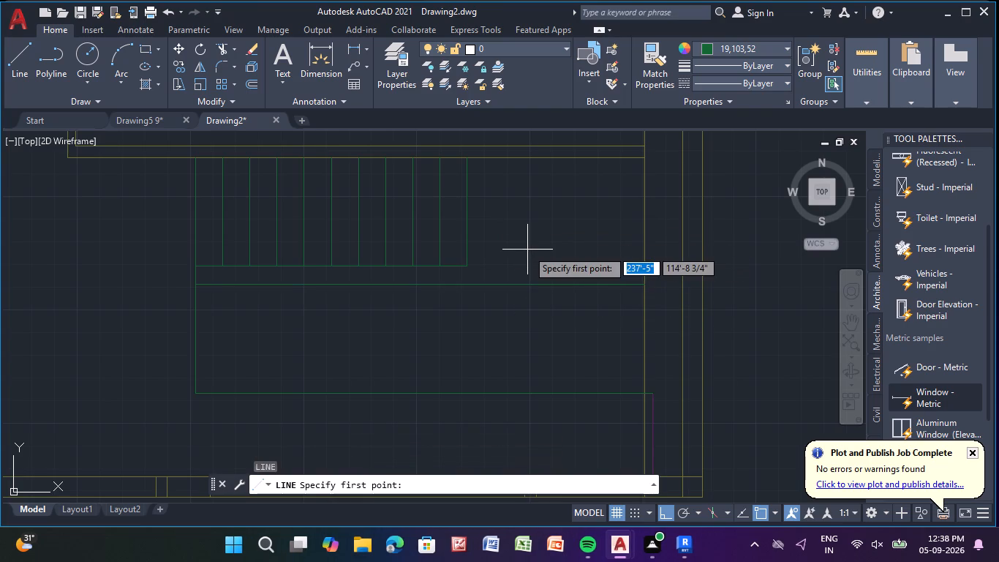
click(464, 264)
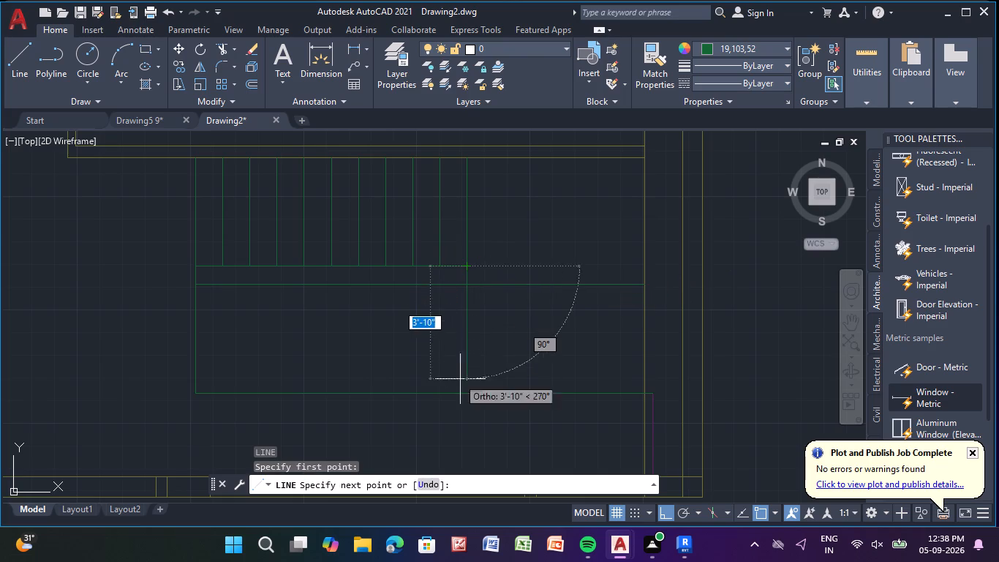
click(467, 397)
key(Escape)
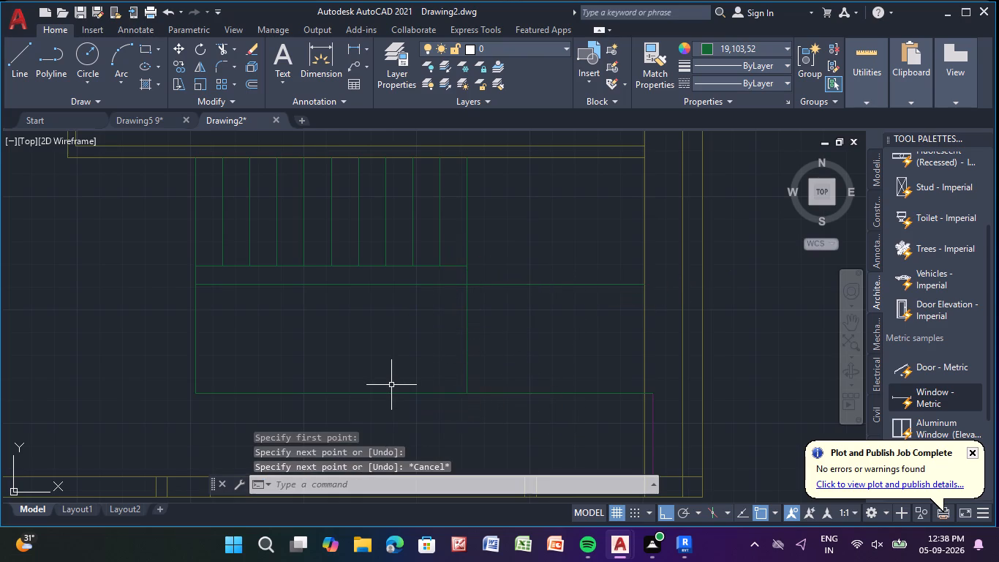
Trim the lower flight's top line between the new vertical line and the right wall.
text(tr)
key(Return)
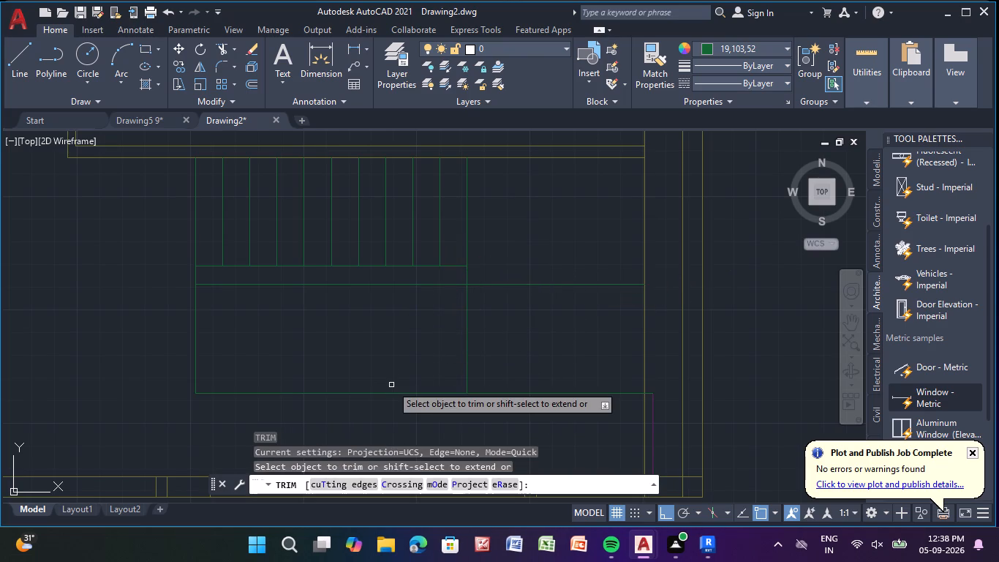
drag(598, 272, 593, 329)
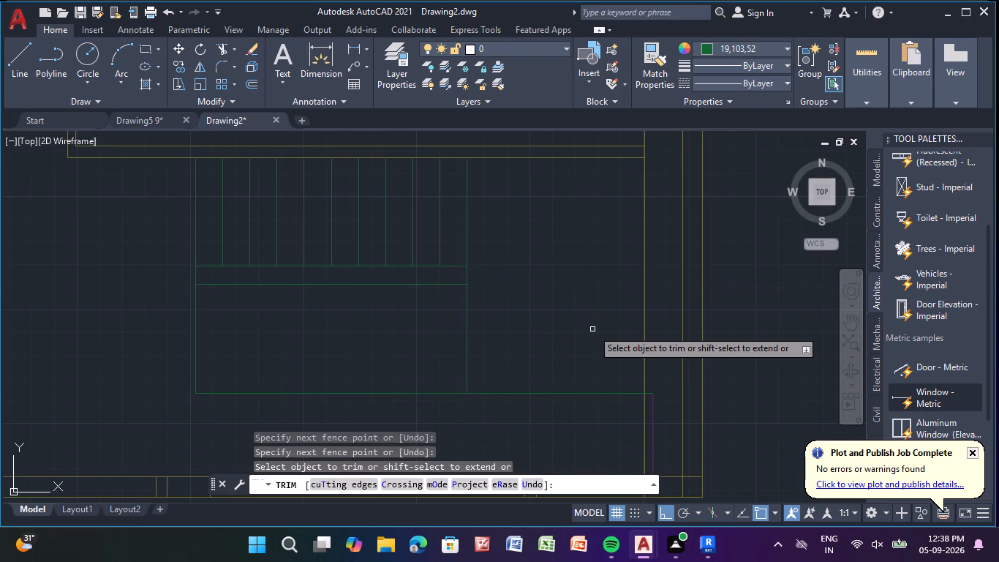
key(Escape)
key(Escape)
key(Escape)
key(Escape)
key(Escape)
key(Escape)
key(Escape)
key(Escape)
key(Escape)
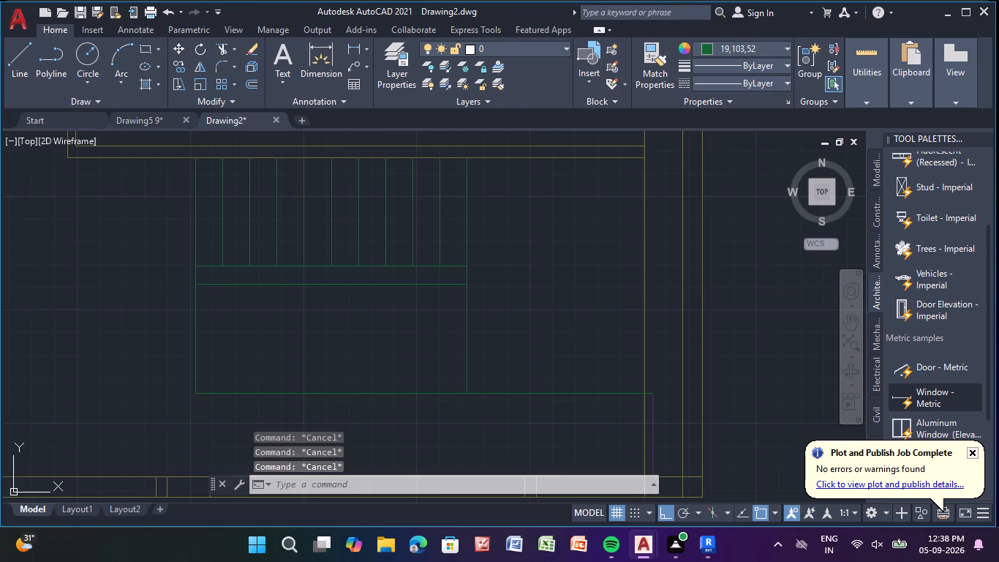
Offset the lower flight's right edge line 1' to the left to make its first tread line.
click(245, 82)
key(Return)
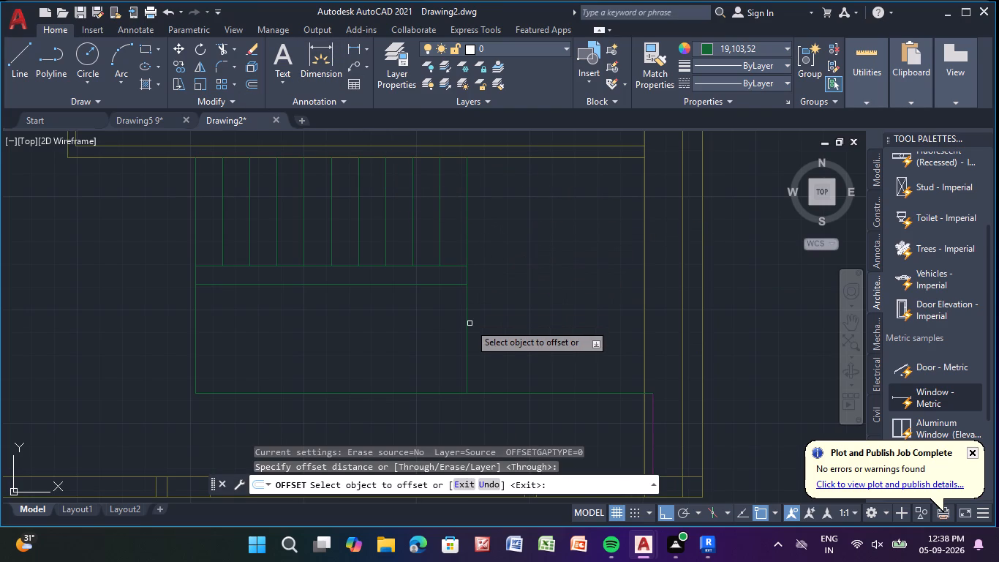
drag(467, 322, 451, 325)
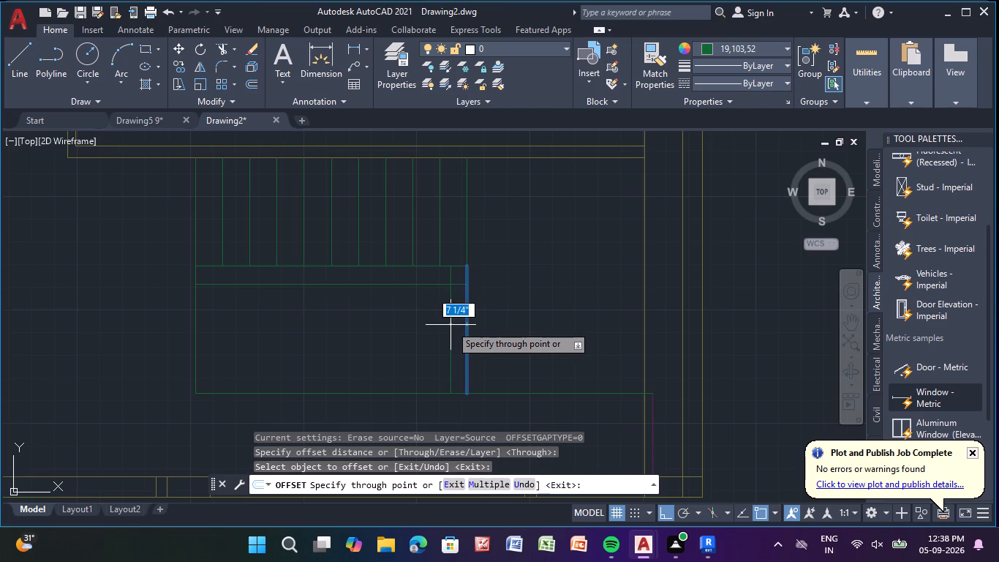
key(1)
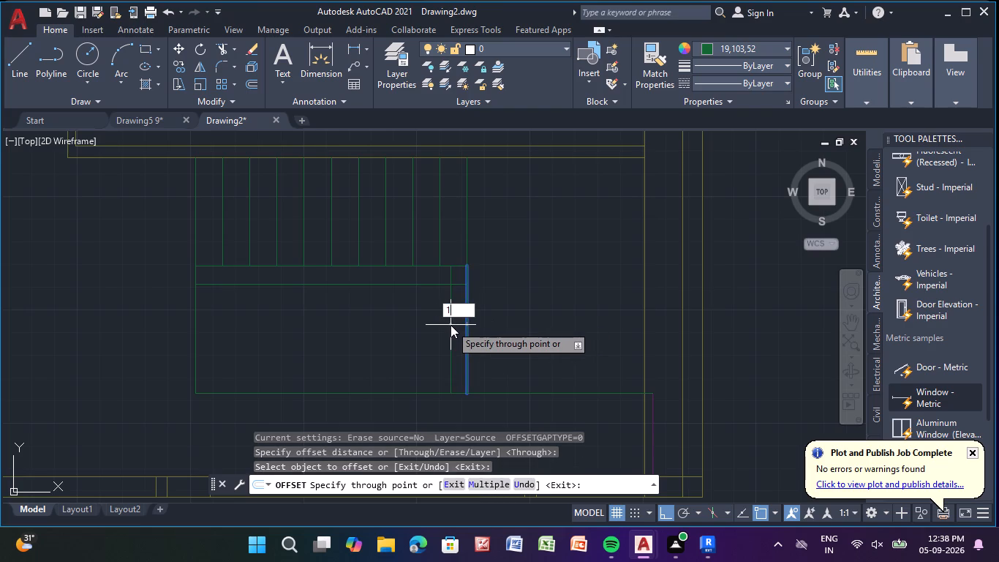
key(apostrophe)
key(Return)
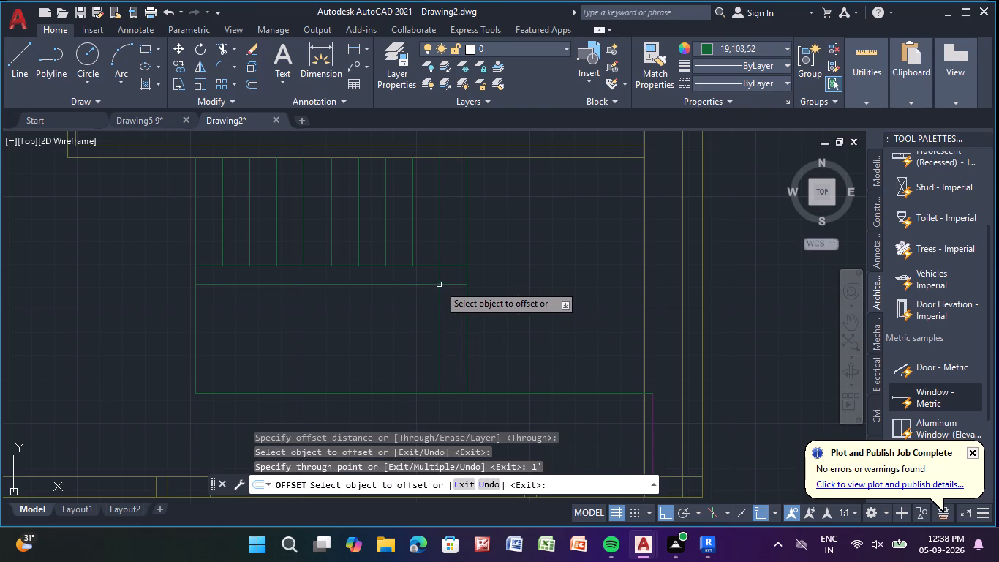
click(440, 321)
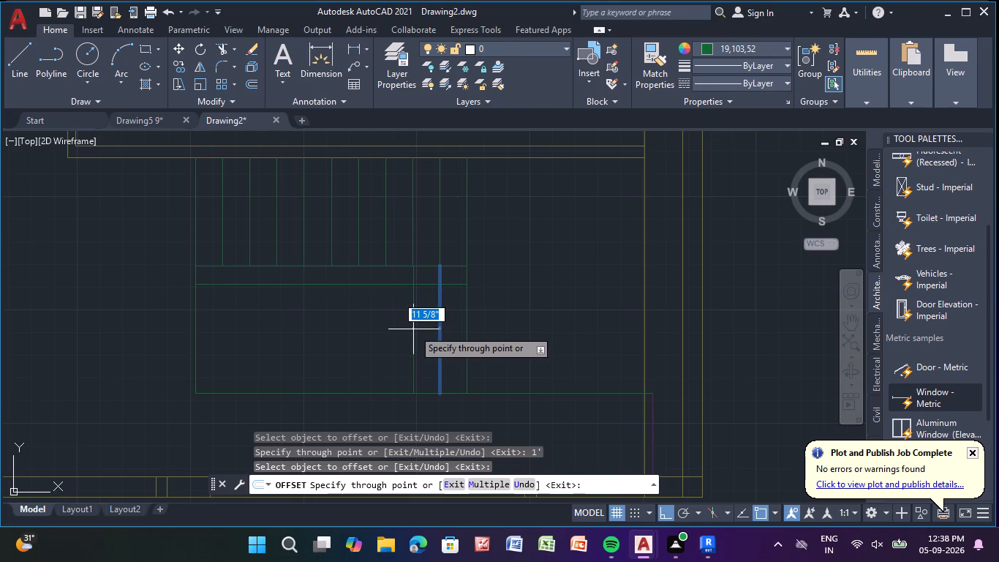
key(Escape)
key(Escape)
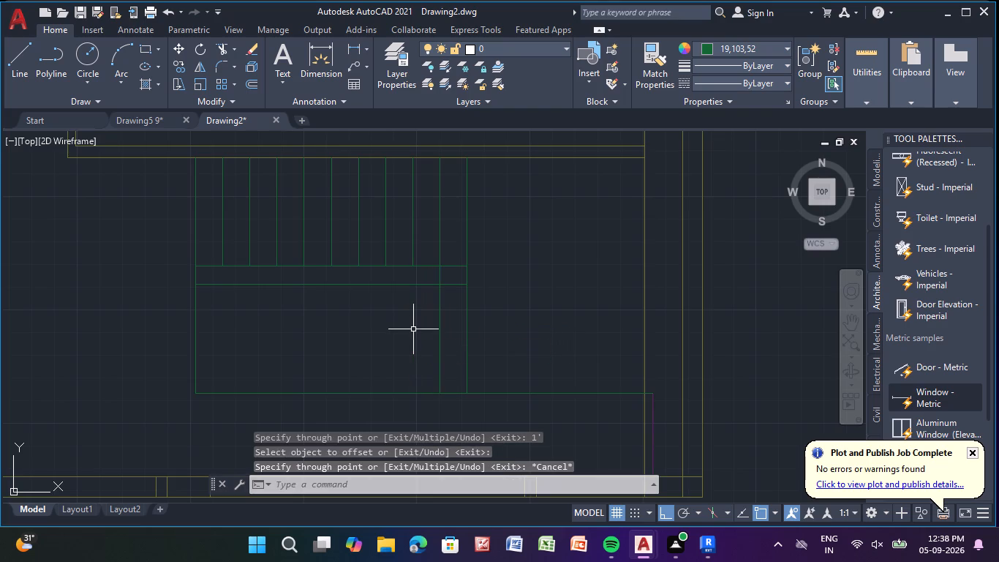
Offset the lower flight's left edge line 1' to the right, repeating from each new line until three tread lines are made.
click(252, 78)
key(Return)
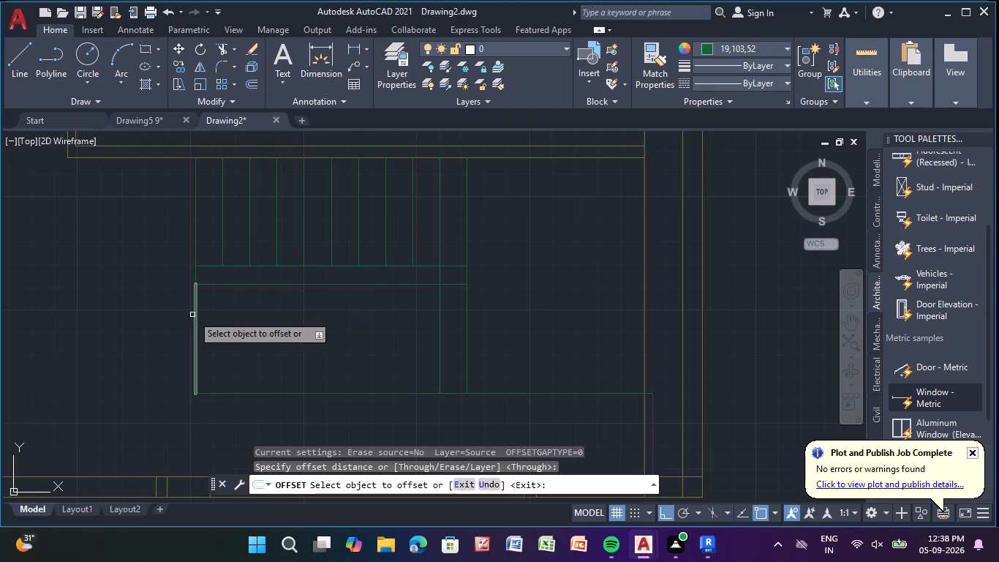
drag(195, 315, 222, 323)
text(1;)
key(BackSpace)
key(apostrophe)
key(Return)
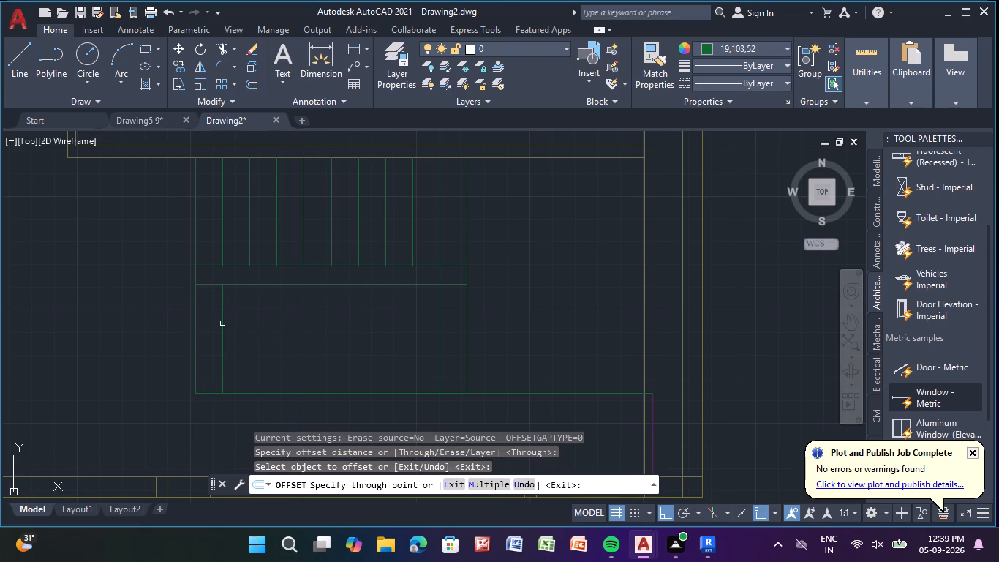
click(222, 323)
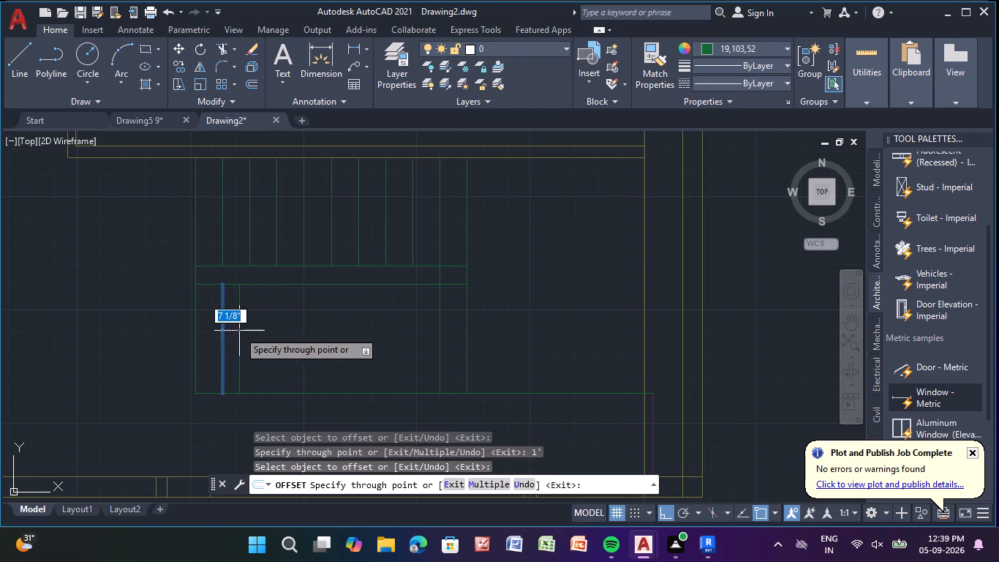
text(1')
key(Return)
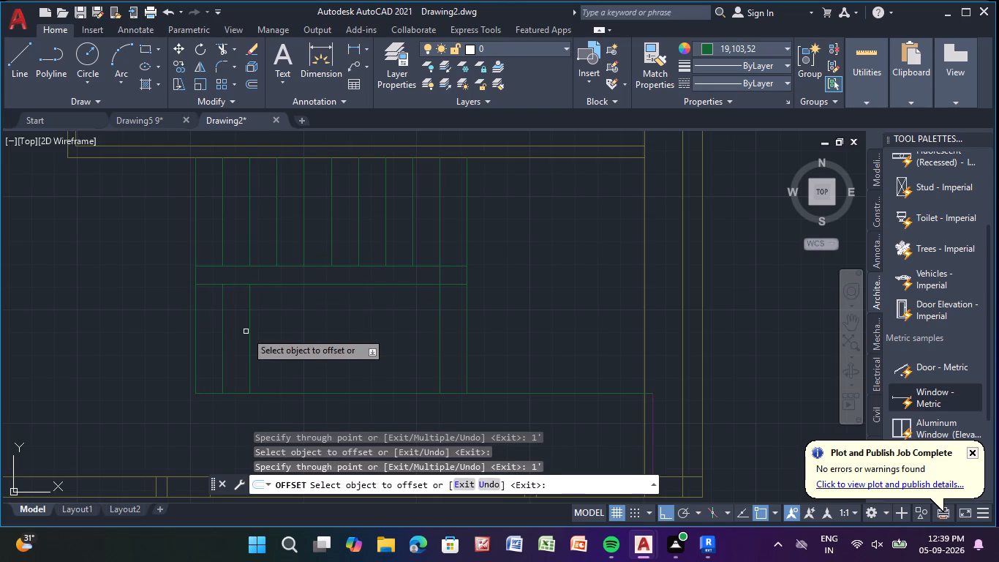
drag(249, 338, 326, 345)
text(1')
key(Return)
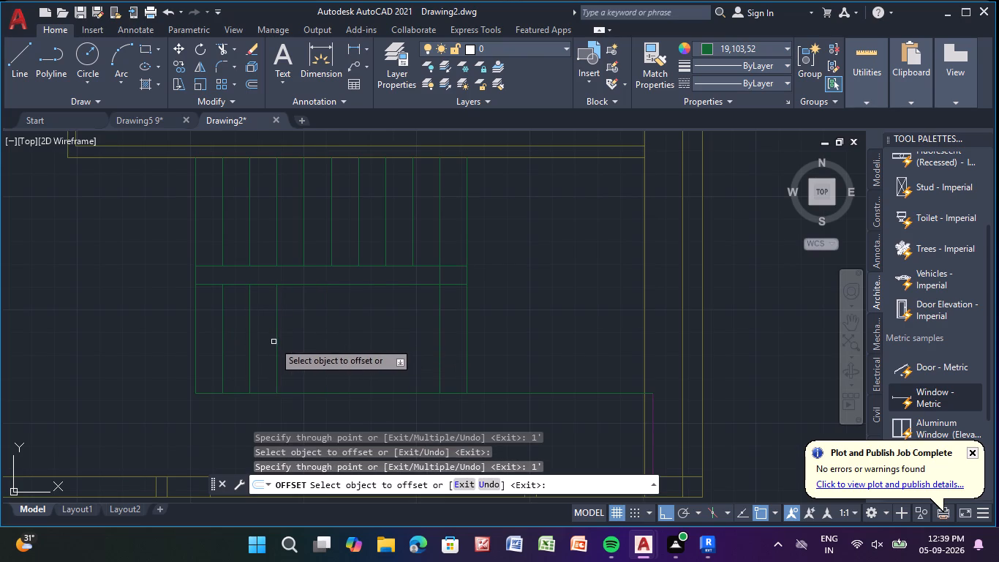
Add the lower flight's fourth and fifth tread lines from the left, each offset 1' from the preceding line.
click(277, 348)
text(1')
key(Return)
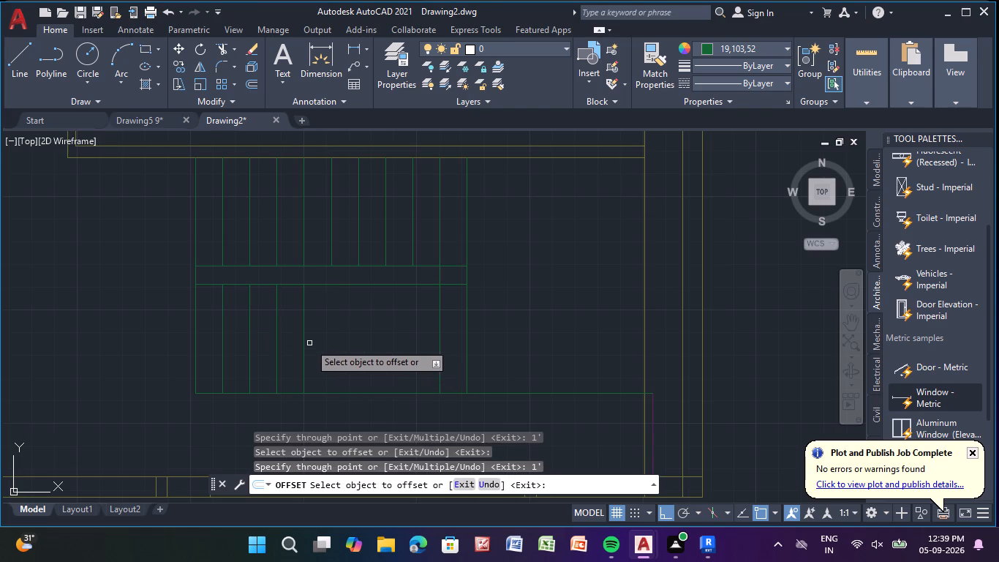
click(303, 335)
text(1')
key(Return)
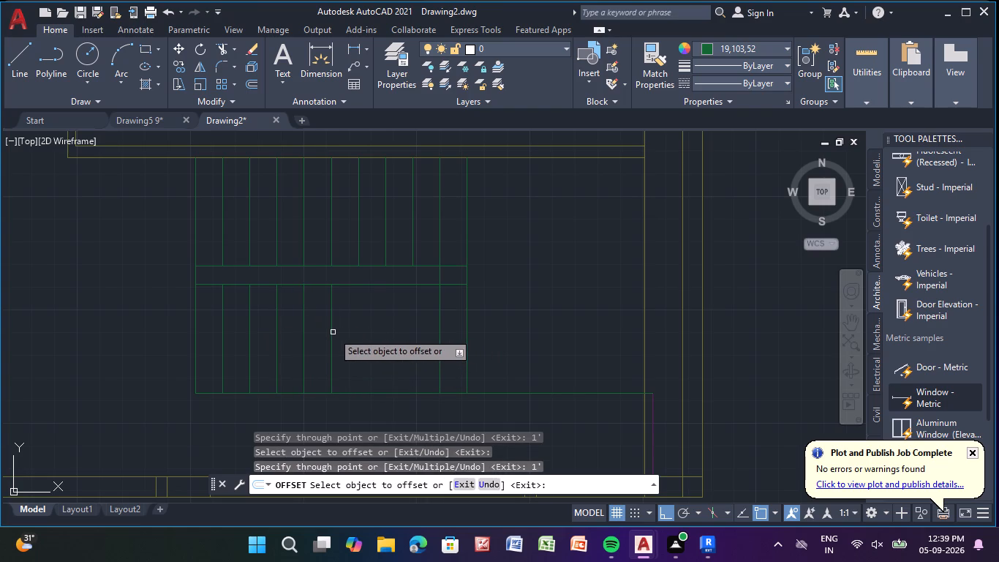
Offset the lower flight's fifth tread line 1' to the right to make the sixth.
click(333, 332)
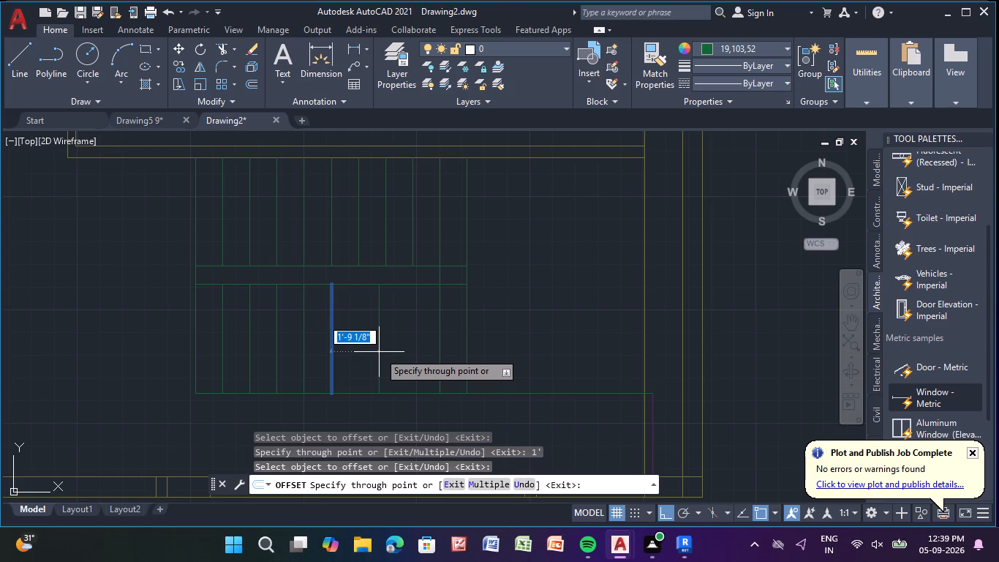
key(1)
key(1)
key(1)
key(1)
key(1)
key(1)
key(1)
key(1)
key(1)
key(1)
key(1)
key(1)
key(1)
key(1)
key(1)
key(1)
key(1)
key(1)
key(1)
key(1)
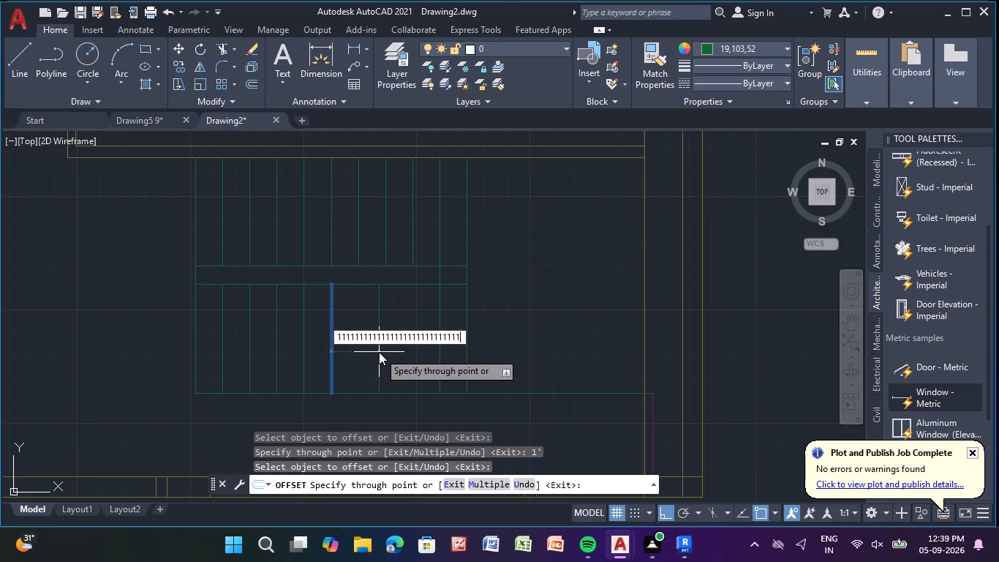
key(BackSpace)
key(BackSpace)
key(BackSpace)
key(BackSpace)
key(BackSpace)
key(BackSpace)
key(BackSpace)
key(BackSpace)
key(BackSpace)
key(BackSpace)
key(BackSpace)
key(BackSpace)
key(BackSpace)
key(BackSpace)
key(BackSpace)
key(BackSpace)
key(BackSpace)
key(BackSpace)
key(BackSpace)
key(BackSpace)
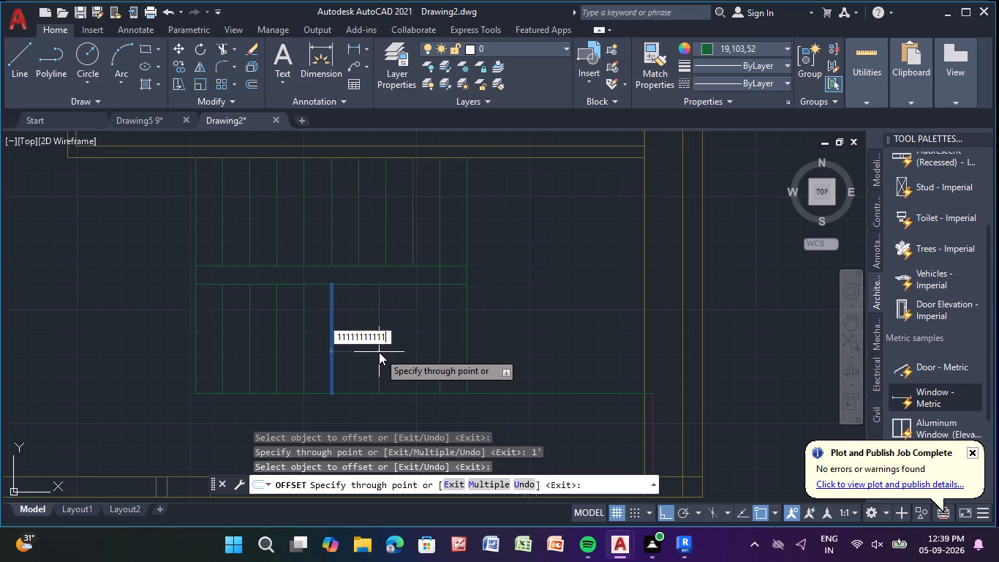
text(1')
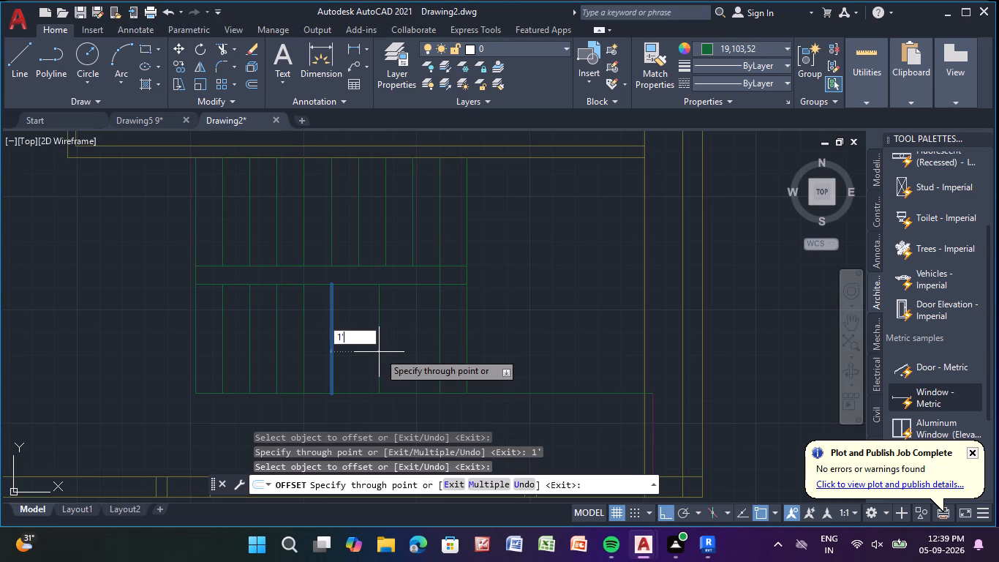
key(Return)
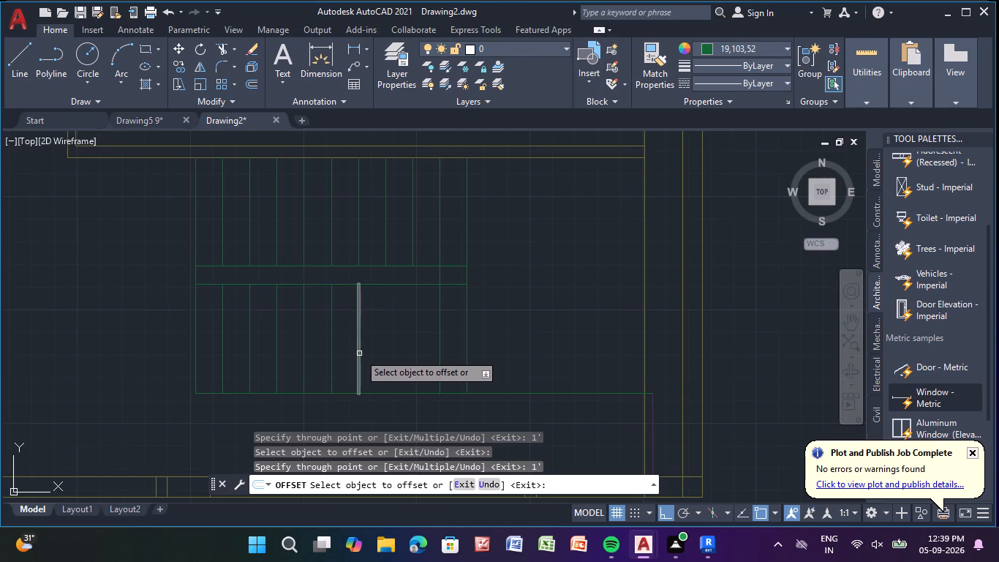
Offset two more tread lines at 1' spacing to fill the remaining width of the lower flight.
click(359, 353)
text(1')
key(Return)
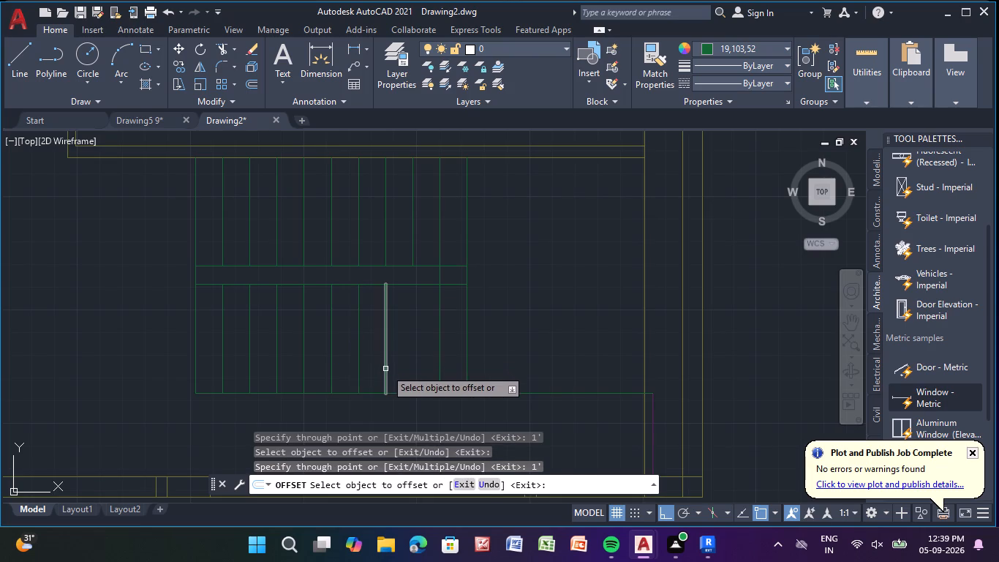
click(385, 369)
text(1')
key(Return)
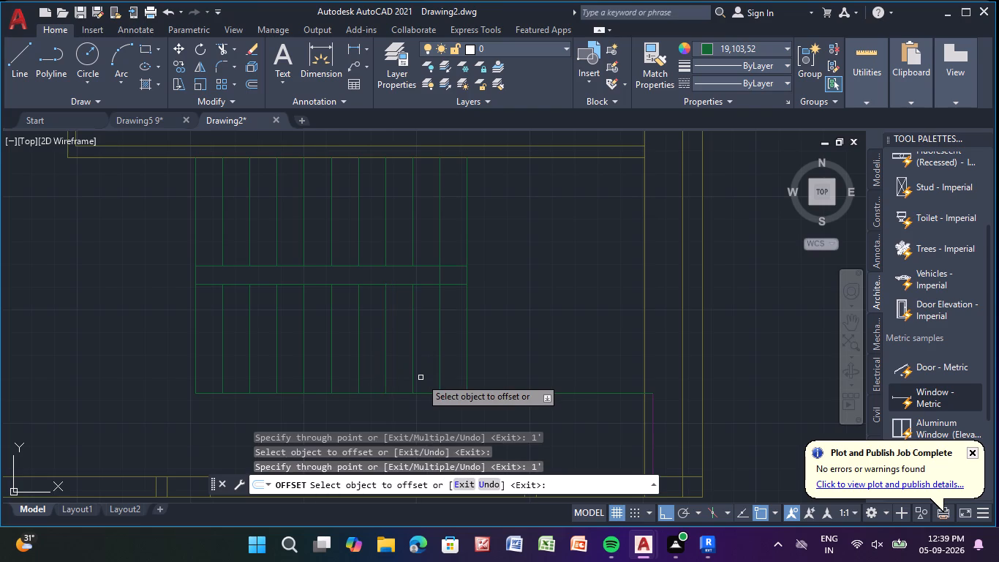
key(Escape)
key(Escape)
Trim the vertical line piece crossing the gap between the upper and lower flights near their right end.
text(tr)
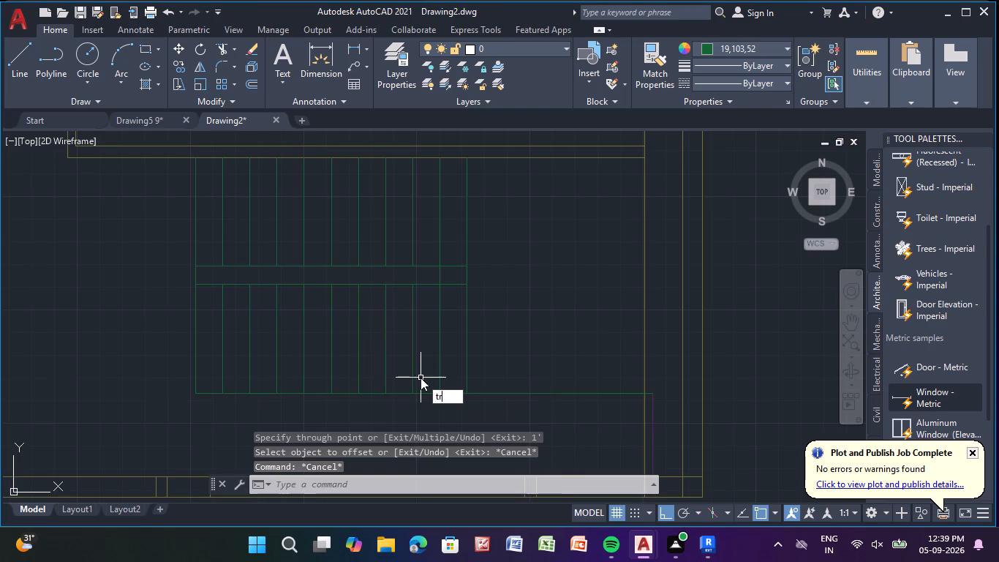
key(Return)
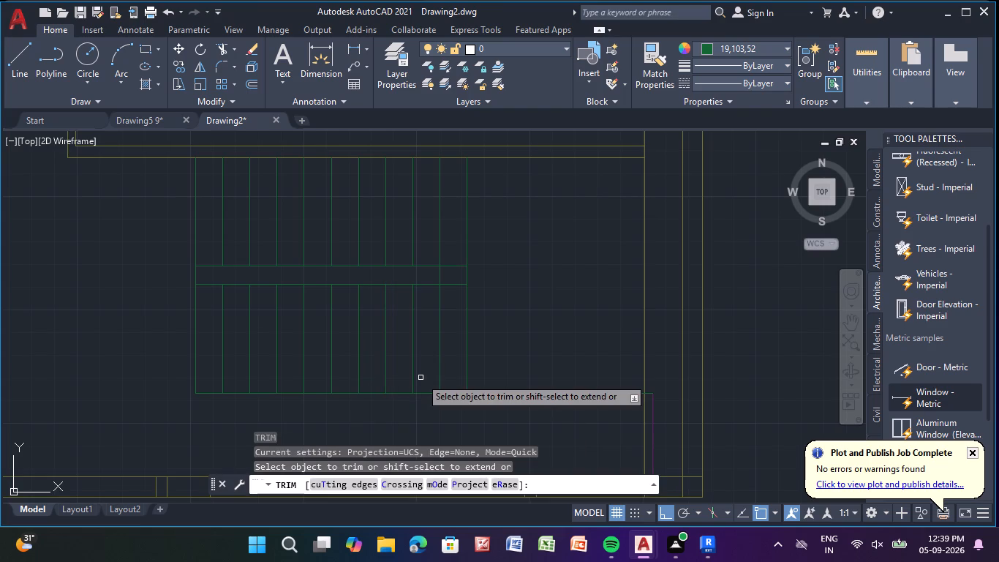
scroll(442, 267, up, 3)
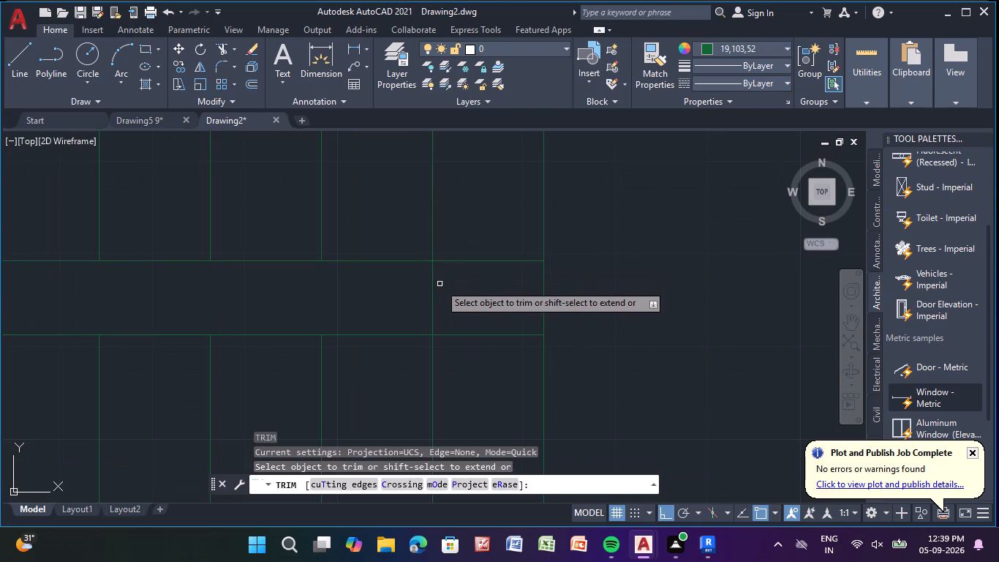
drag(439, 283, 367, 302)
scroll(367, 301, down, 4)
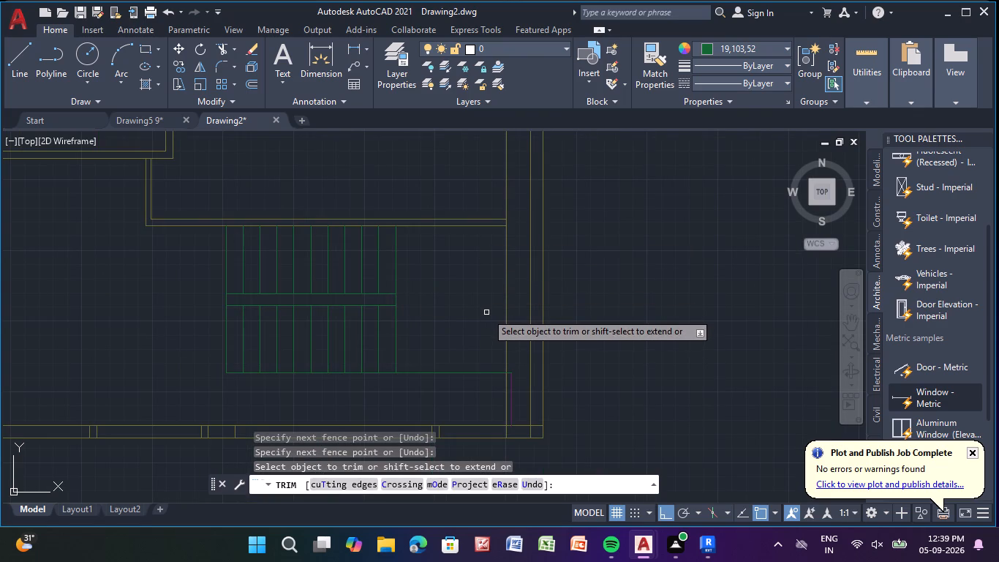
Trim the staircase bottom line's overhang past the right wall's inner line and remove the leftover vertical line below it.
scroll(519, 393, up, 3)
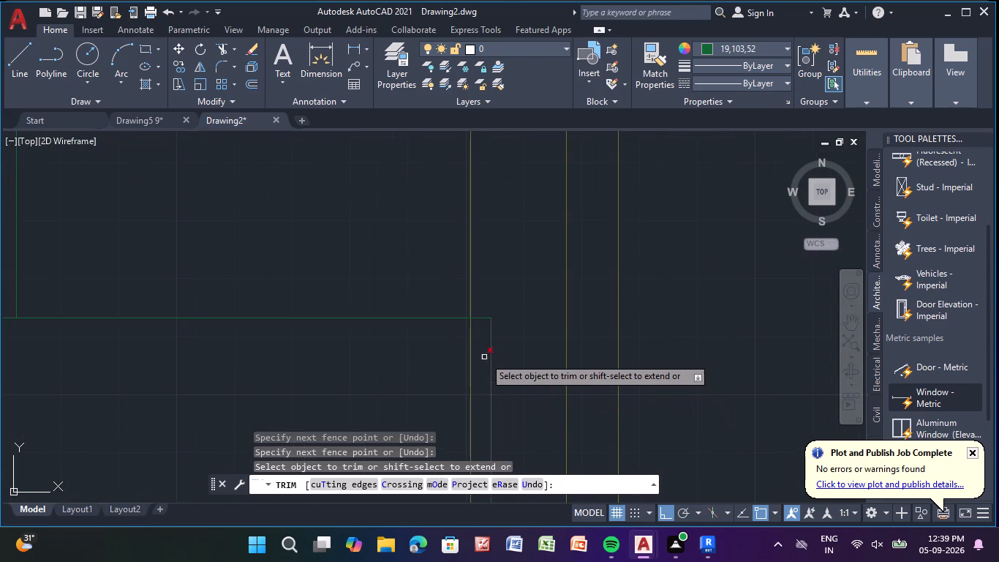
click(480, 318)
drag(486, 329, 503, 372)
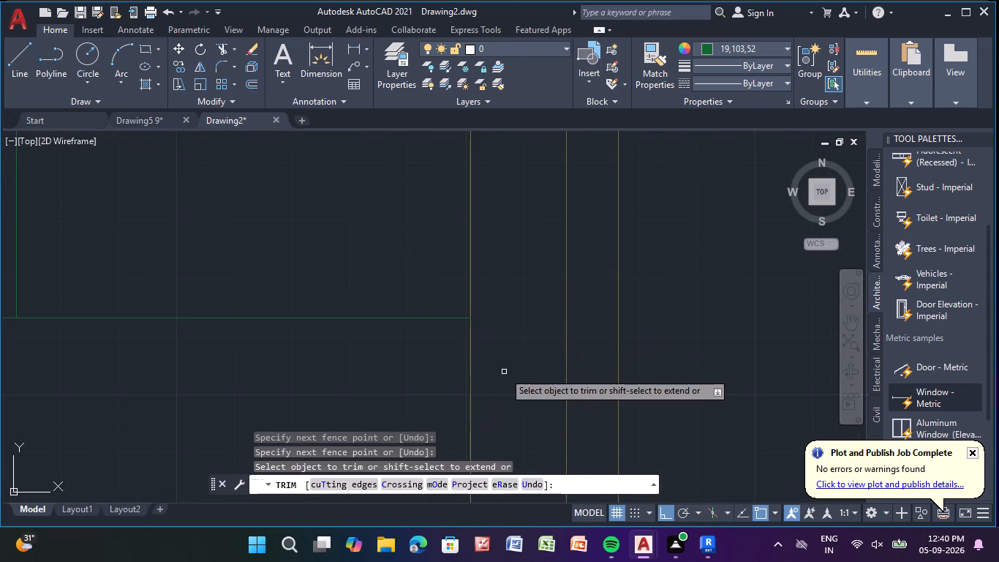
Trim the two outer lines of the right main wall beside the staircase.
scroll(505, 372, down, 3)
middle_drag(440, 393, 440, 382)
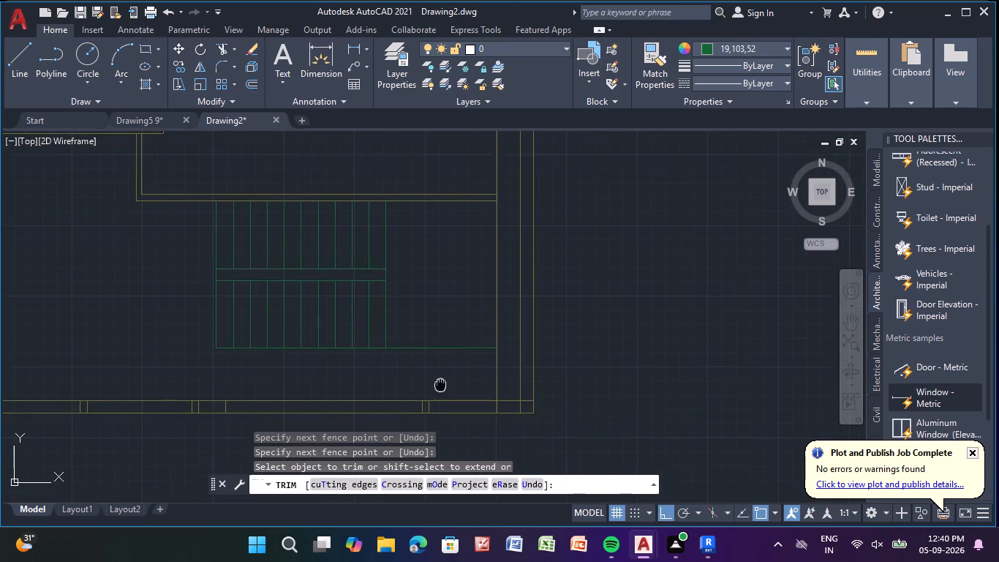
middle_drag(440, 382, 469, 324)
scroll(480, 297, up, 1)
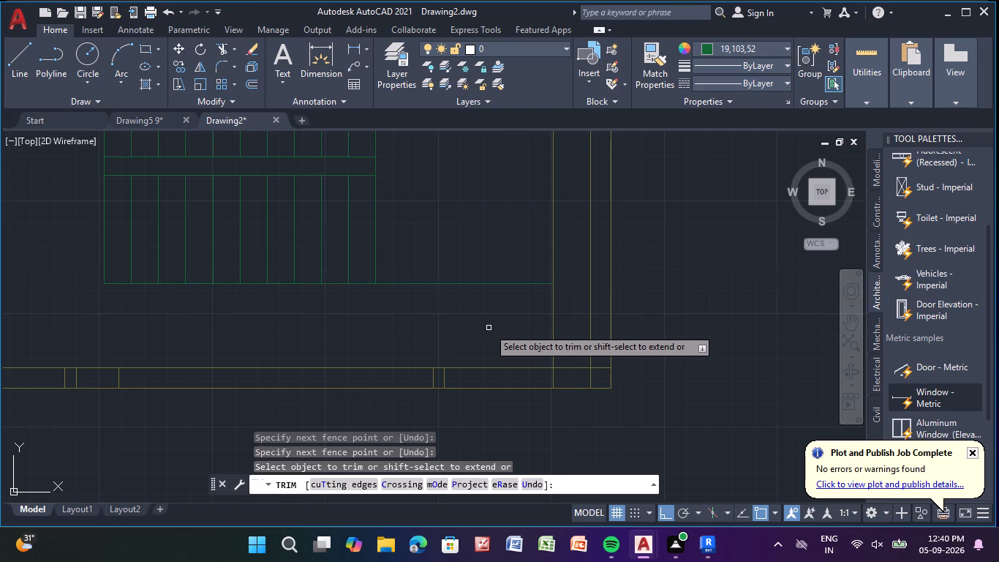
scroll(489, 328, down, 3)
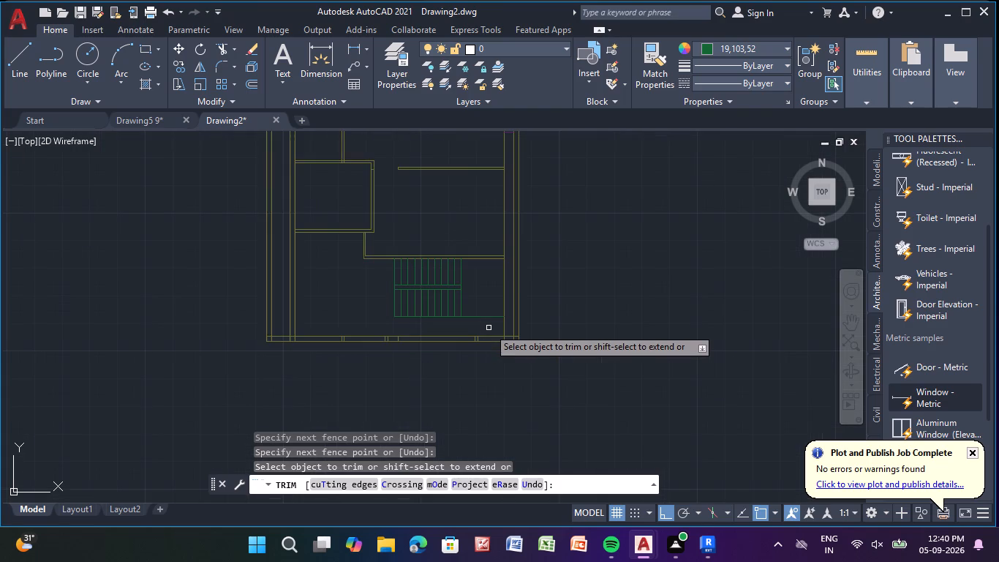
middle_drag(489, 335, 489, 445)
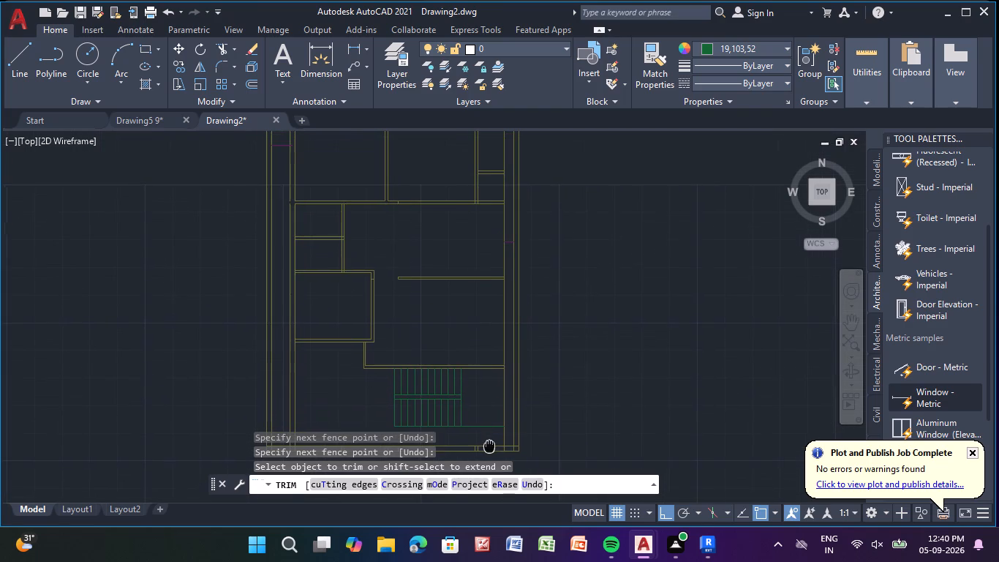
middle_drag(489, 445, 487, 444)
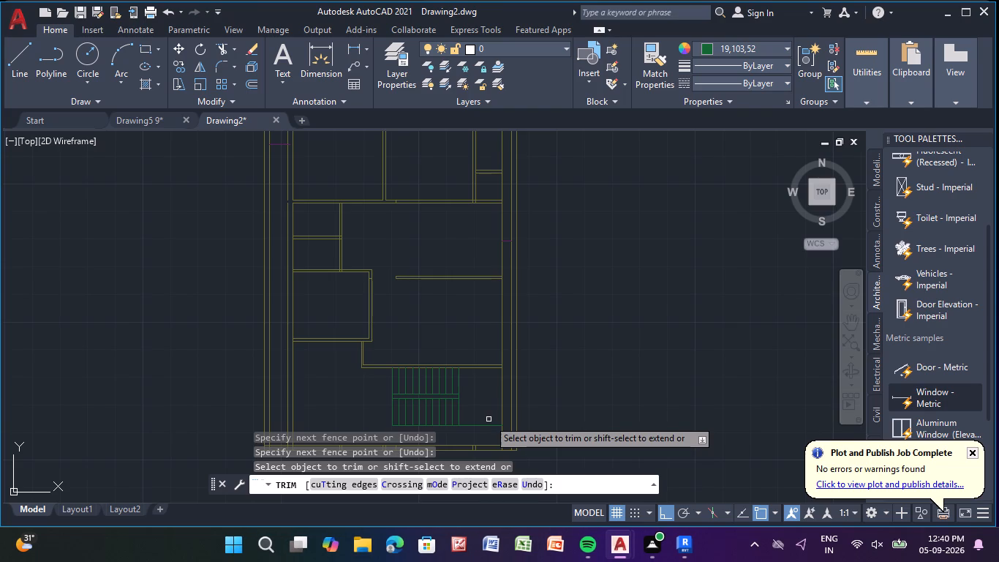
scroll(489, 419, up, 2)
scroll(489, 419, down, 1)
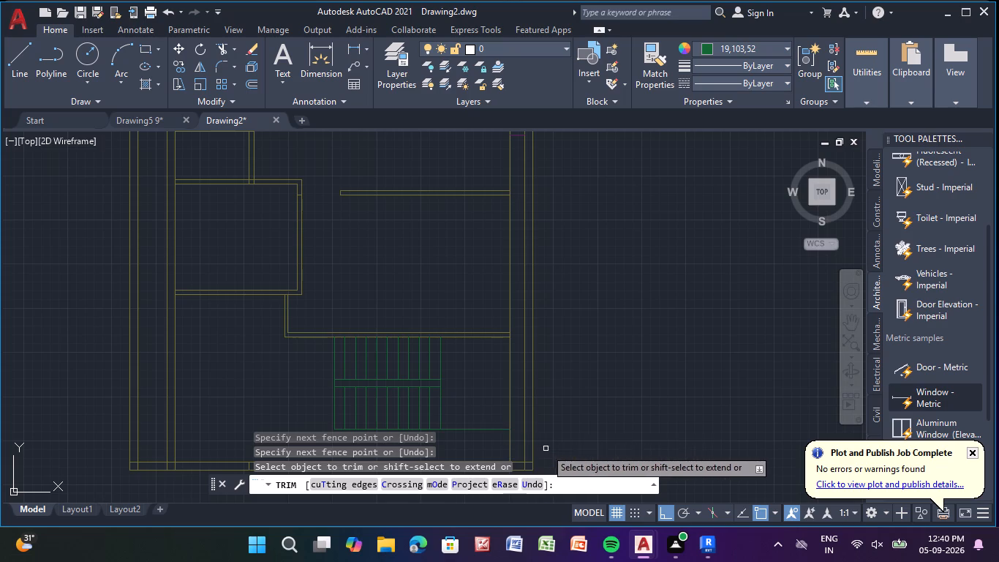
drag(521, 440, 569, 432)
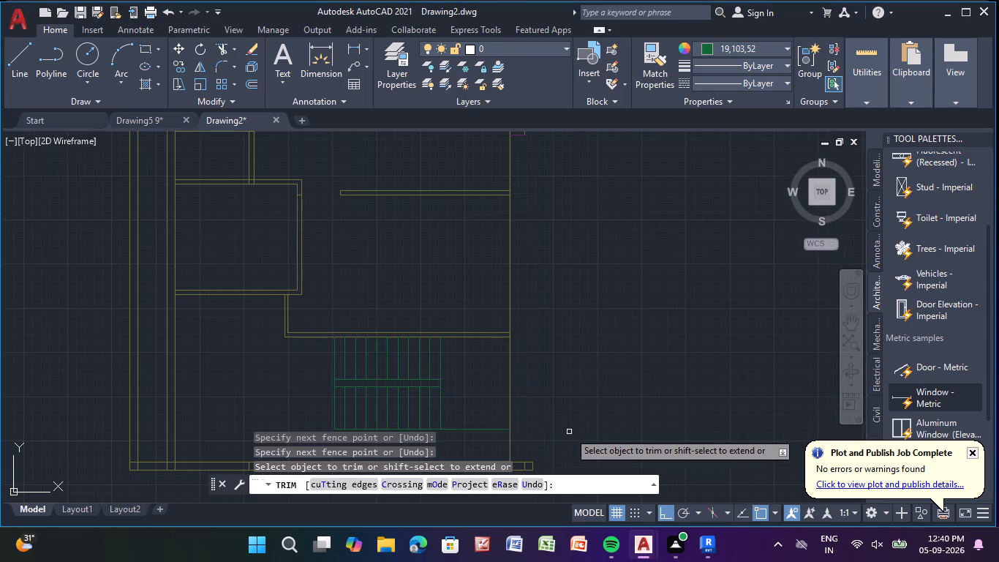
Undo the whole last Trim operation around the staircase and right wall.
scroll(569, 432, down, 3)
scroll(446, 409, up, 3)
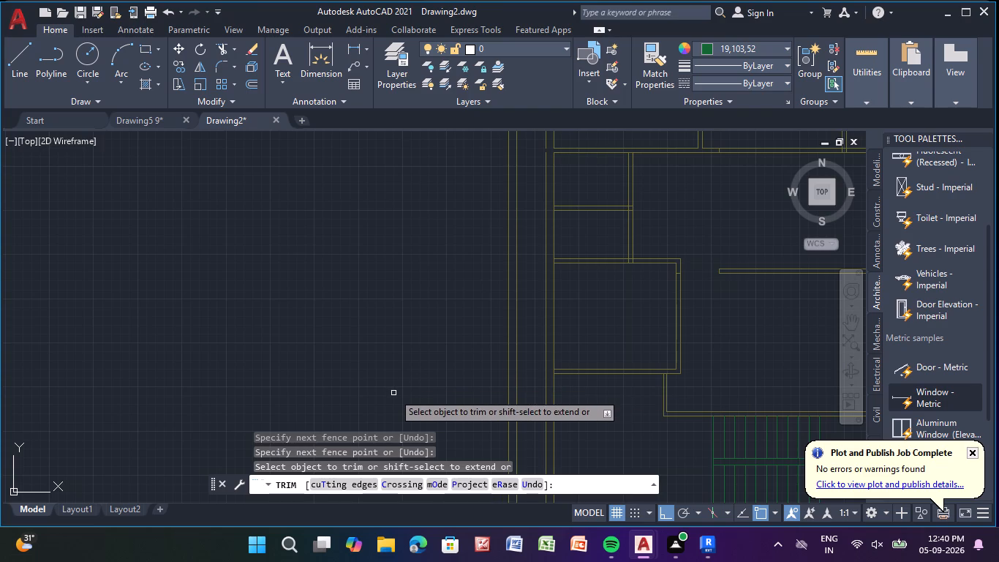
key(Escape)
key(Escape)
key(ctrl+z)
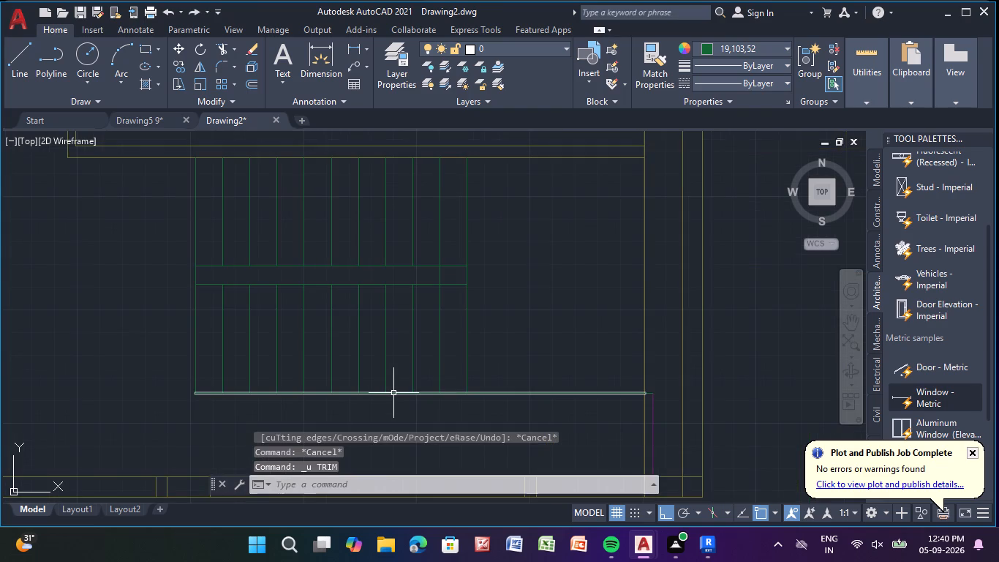
Offset the inner line of the right main wall outward by 9".
scroll(456, 348, down, 2)
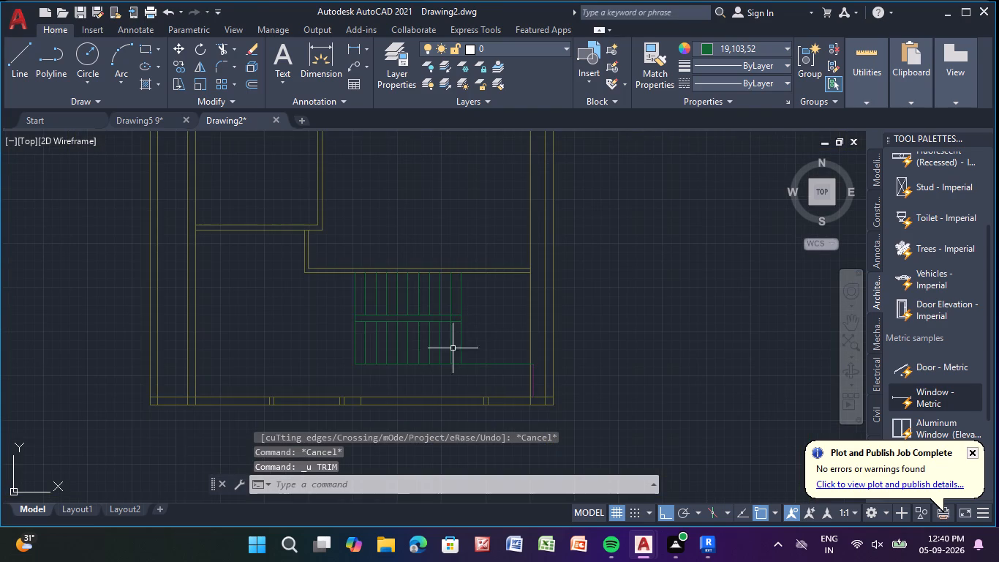
click(248, 83)
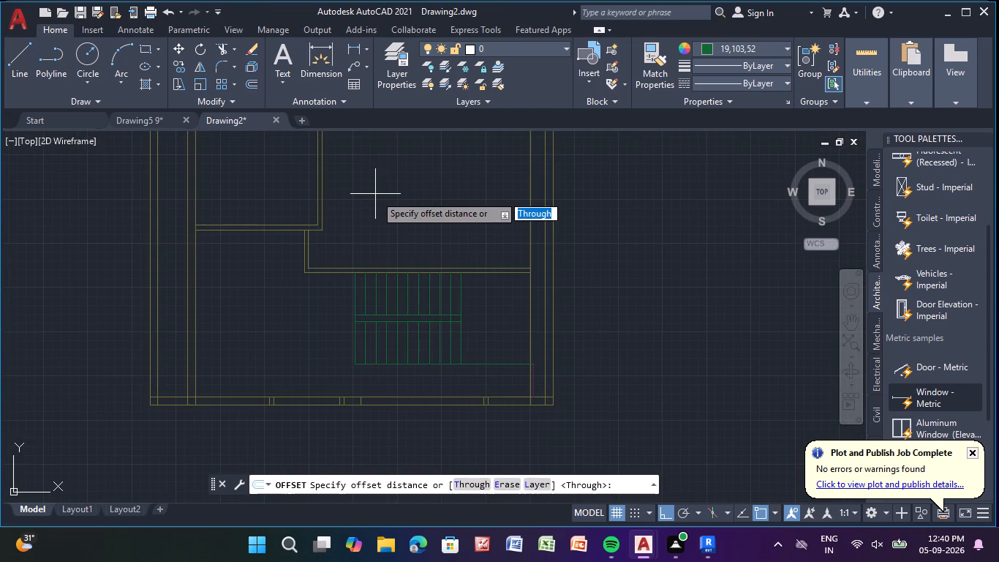
key(Return)
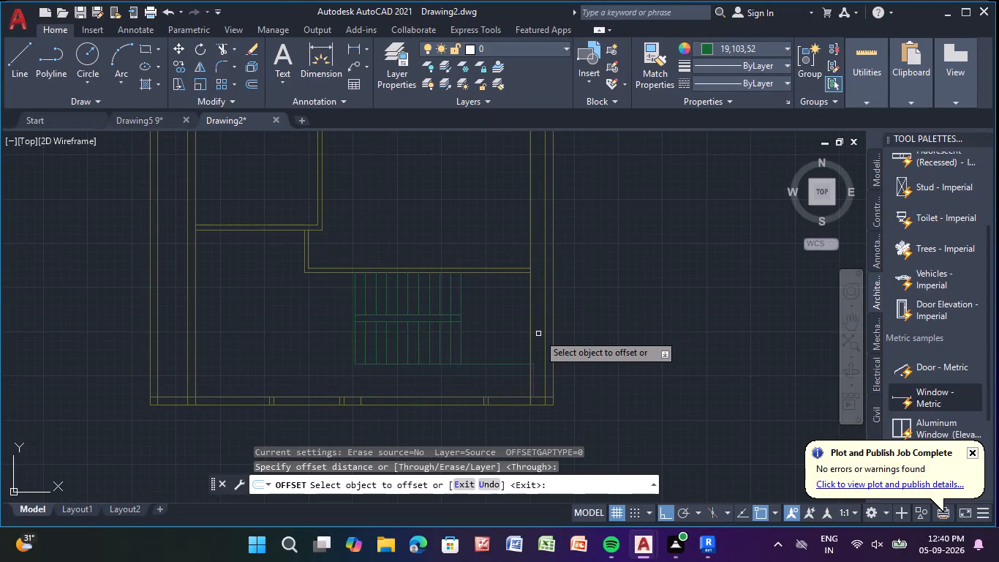
click(530, 341)
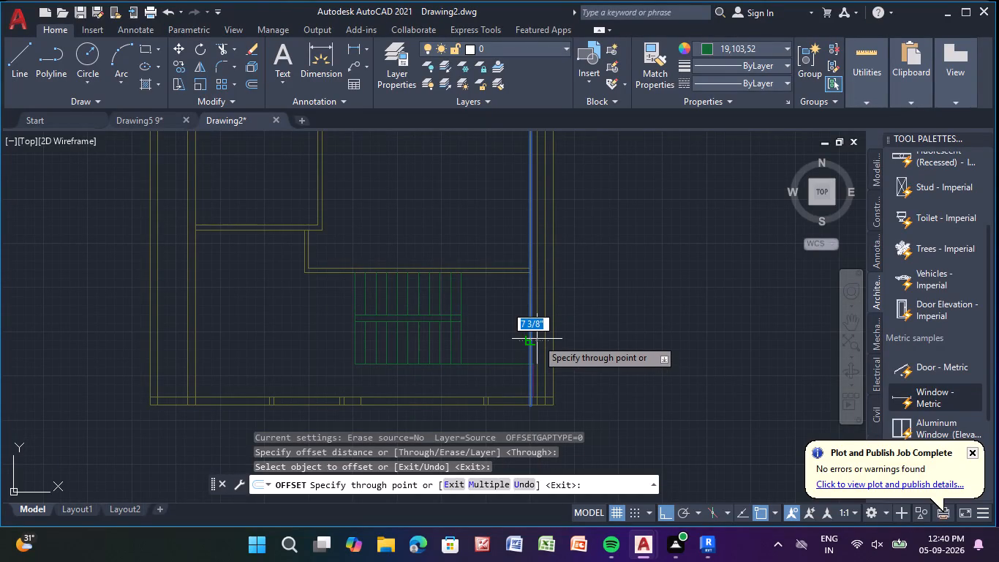
key(9)
key(shift+quotedbl)
key(Return)
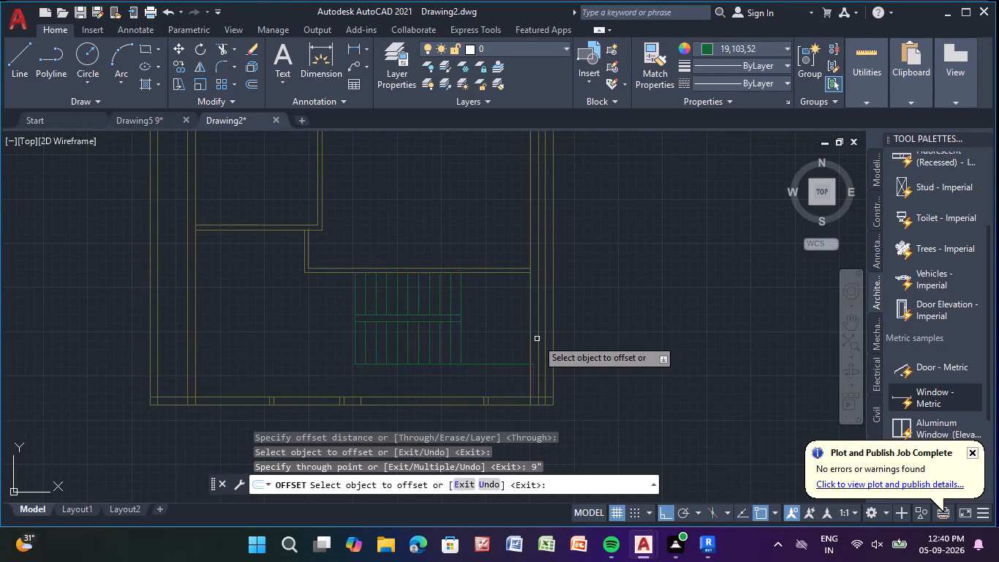
scroll(540, 335, up, 4)
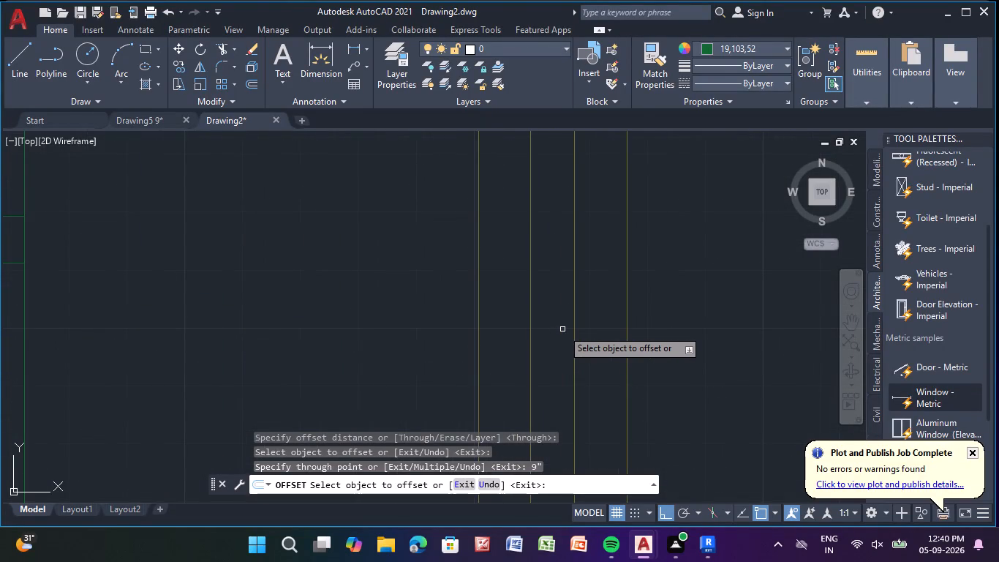
click(562, 329)
key(Escape)
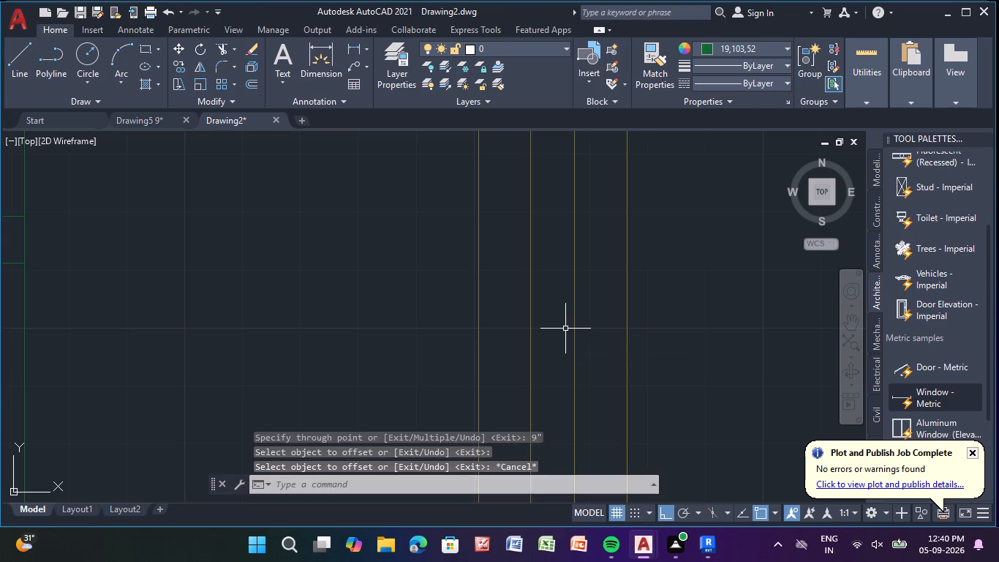
key(Escape)
key(Escape)
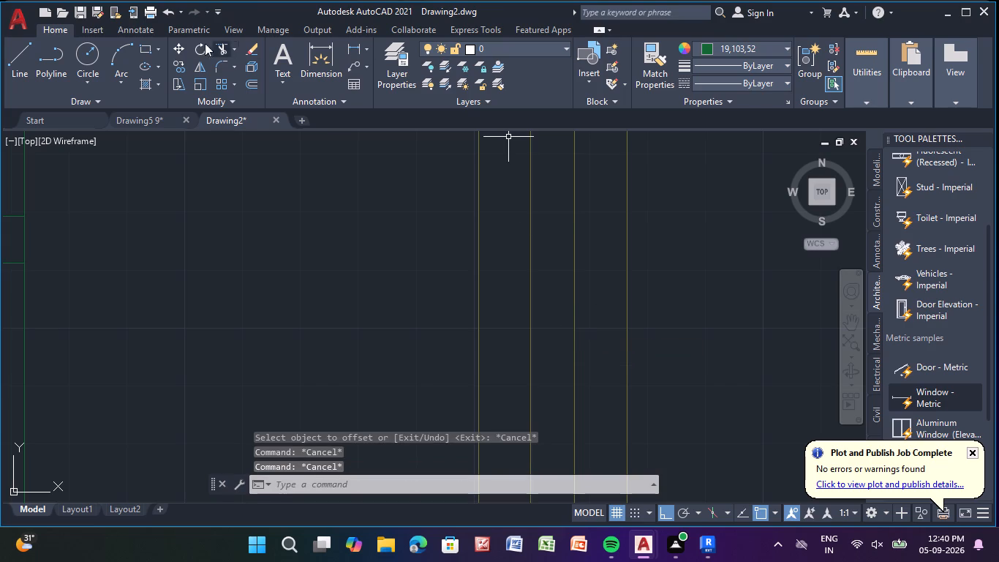
Trim away the two old outer lines of the right main wall beyond the new 9" wall line.
click(218, 45)
scroll(389, 213, down, 3)
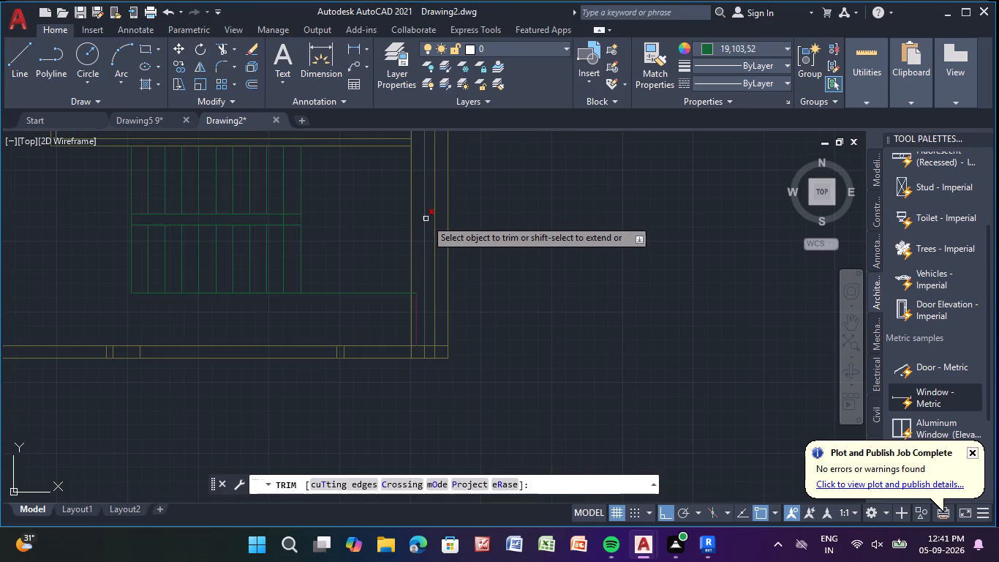
scroll(427, 221, up, 2)
drag(433, 222, 501, 238)
scroll(495, 249, down, 4)
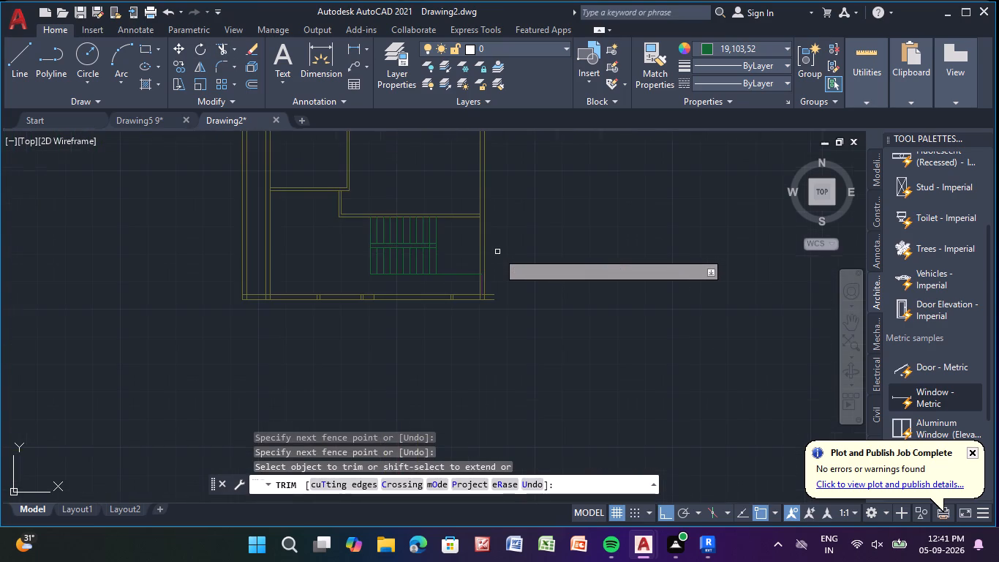
Trim the bottom wall lines overhanging the right wall and the leftover magenta vertical line inside that wall.
scroll(486, 307, up, 4)
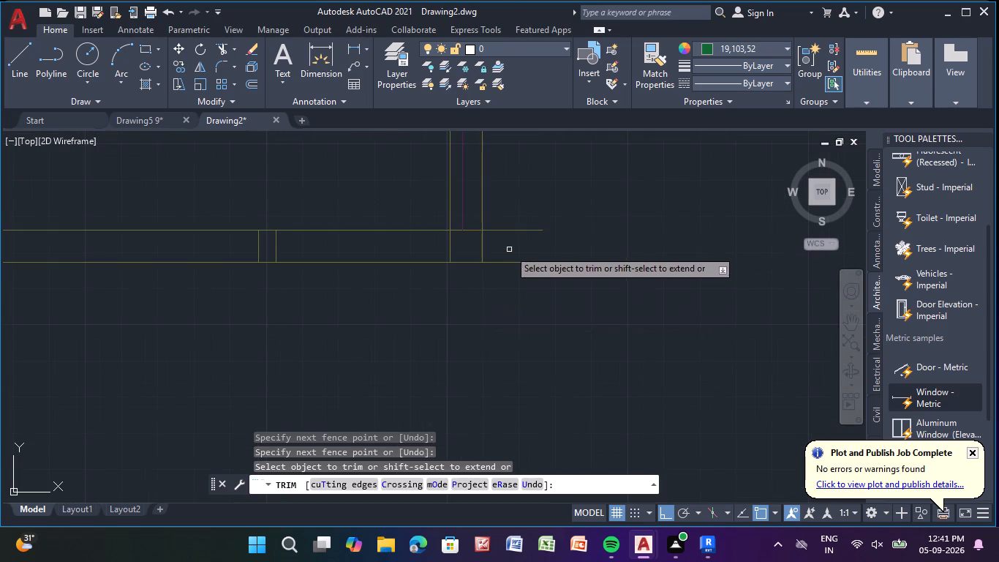
drag(523, 204, 529, 301)
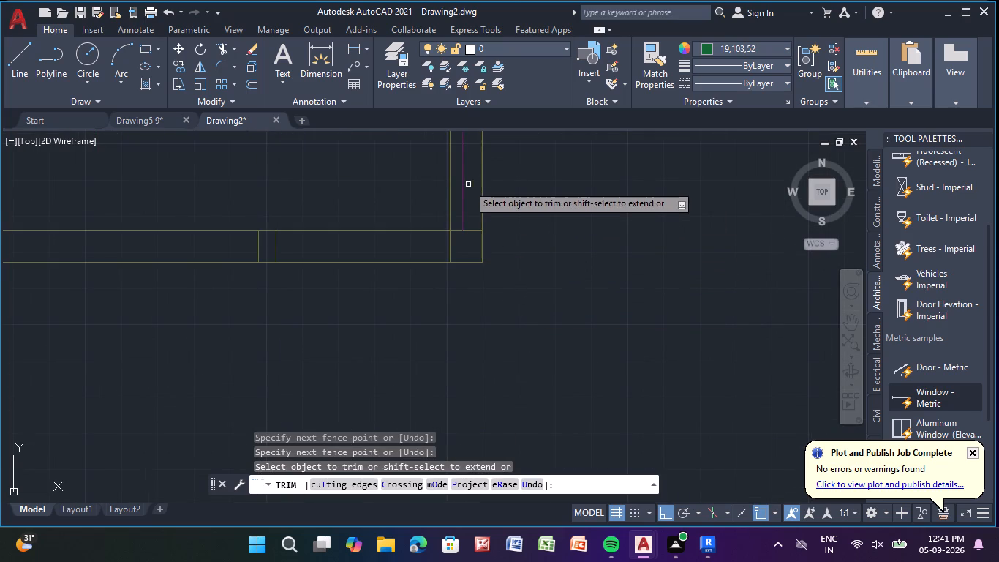
click(463, 190)
Trim the two top wall lines overhanging the right main wall at the plan's upper-right corner.
scroll(463, 190, down, 6)
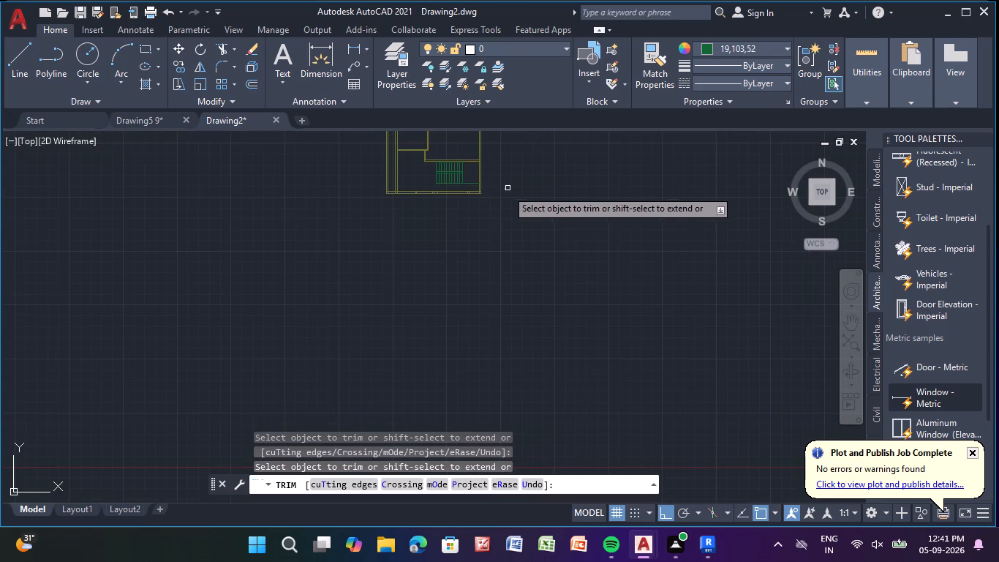
middle_drag(542, 224, 432, 427)
scroll(377, 267, up, 3)
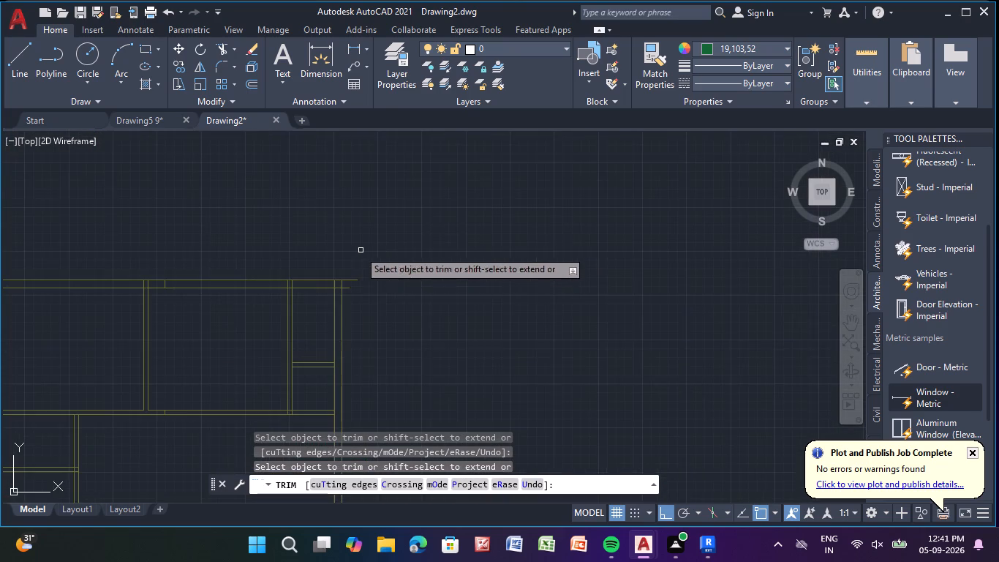
scroll(355, 280, up, 2)
drag(339, 264, 340, 332)
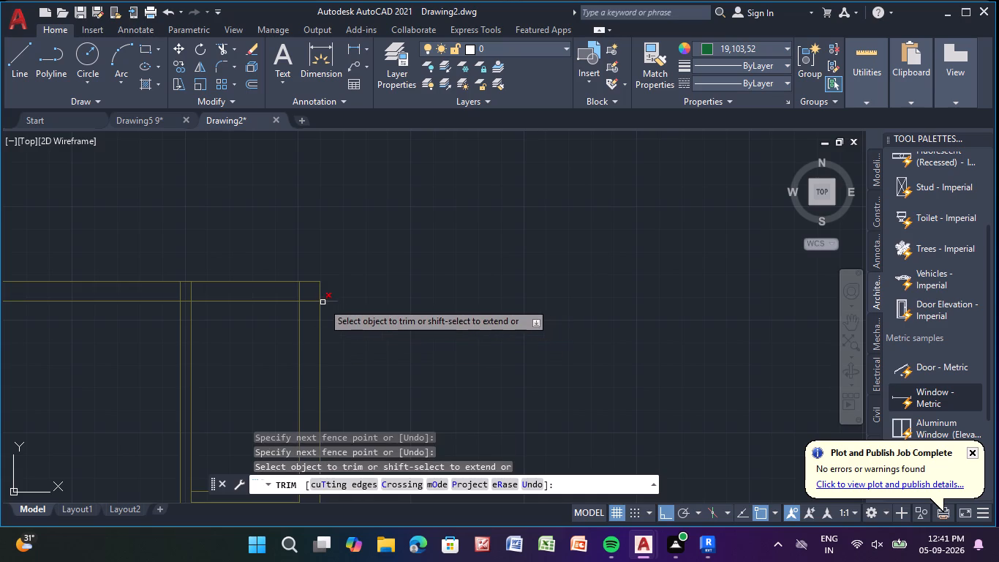
click(328, 302)
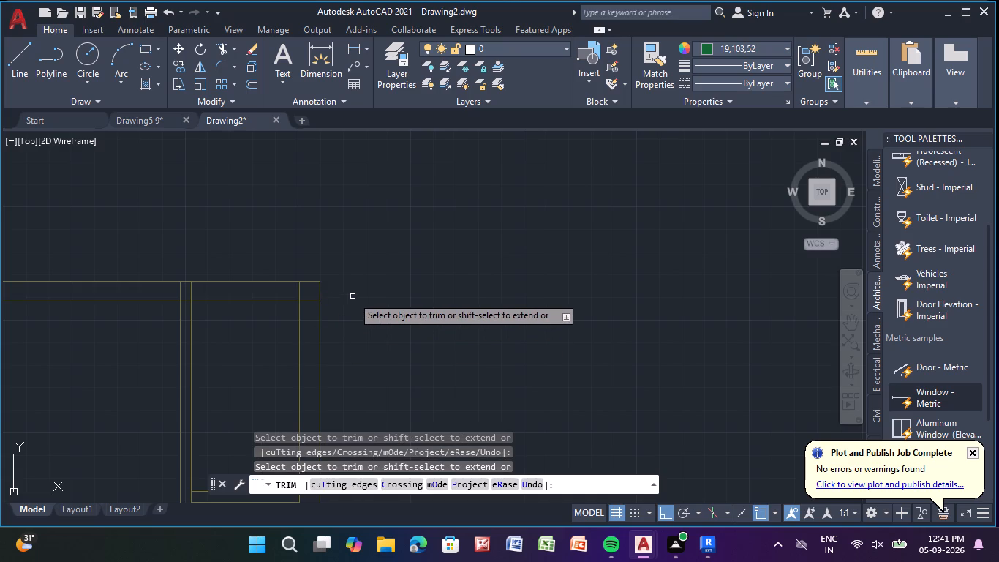
Trim both lines of the horizontal partition where it crosses the narrow strip beside the right main wall, below the small upper-right room.
scroll(353, 296, down, 2)
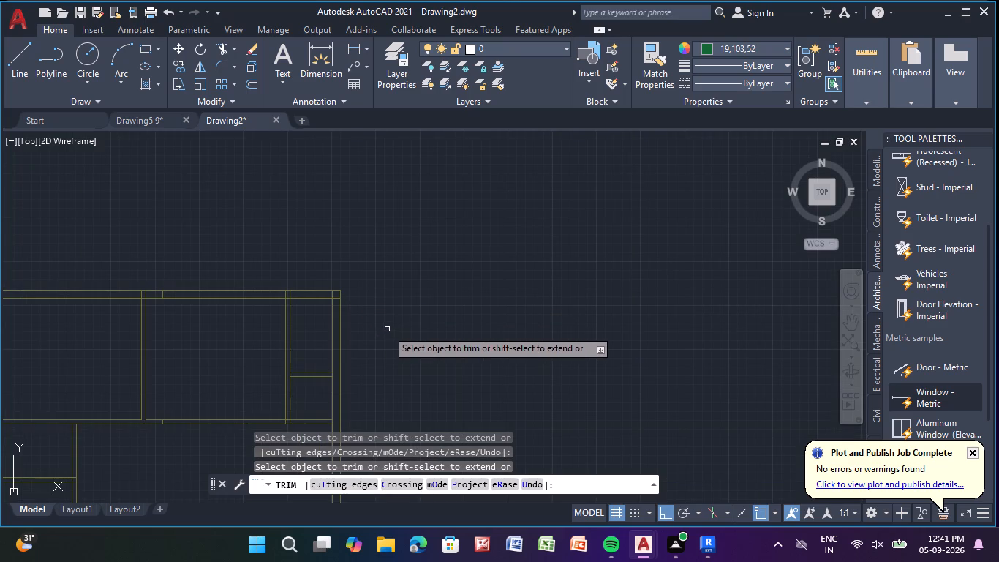
scroll(369, 394, down, 1)
middle_drag(373, 401, 426, 232)
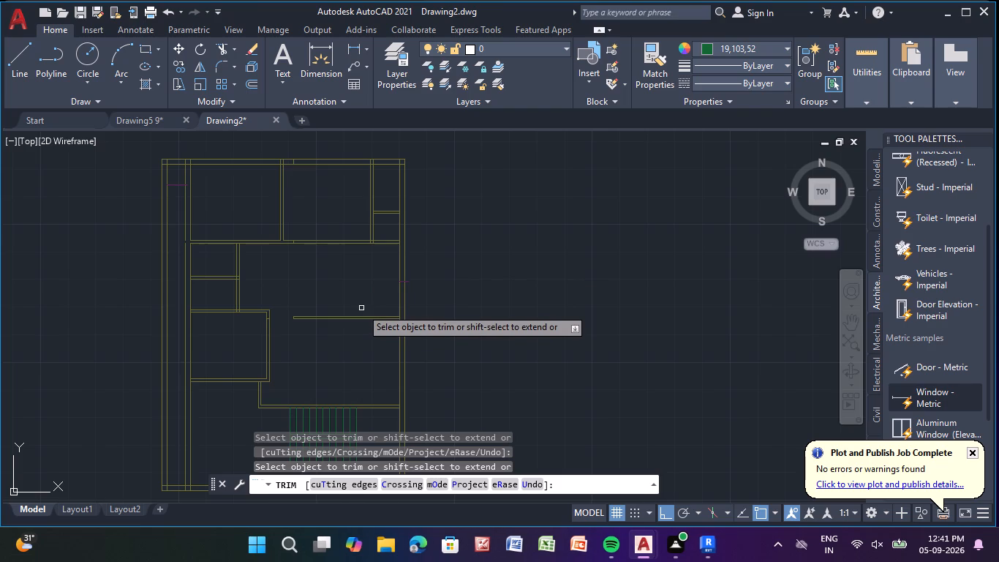
click(388, 243)
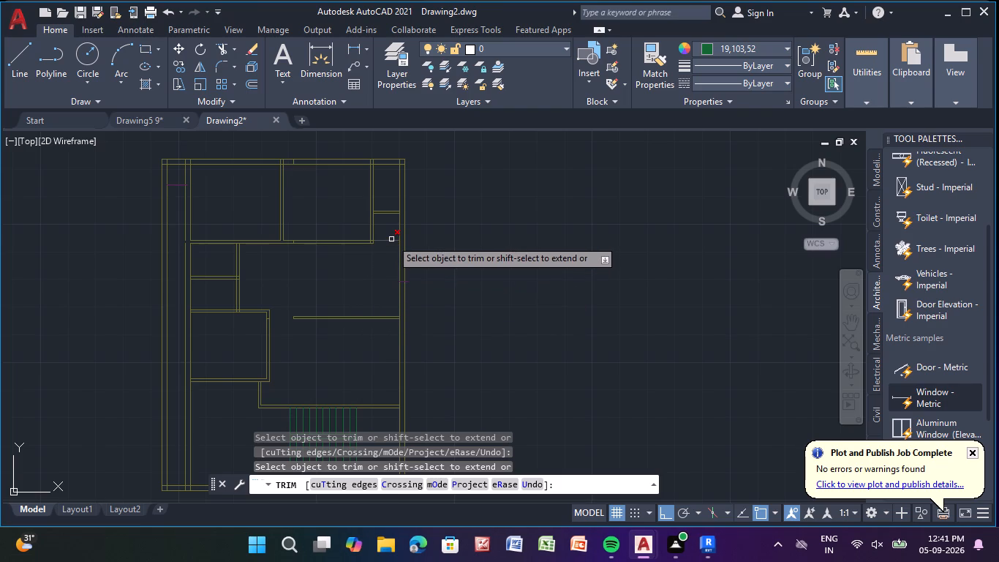
click(391, 239)
key(Escape)
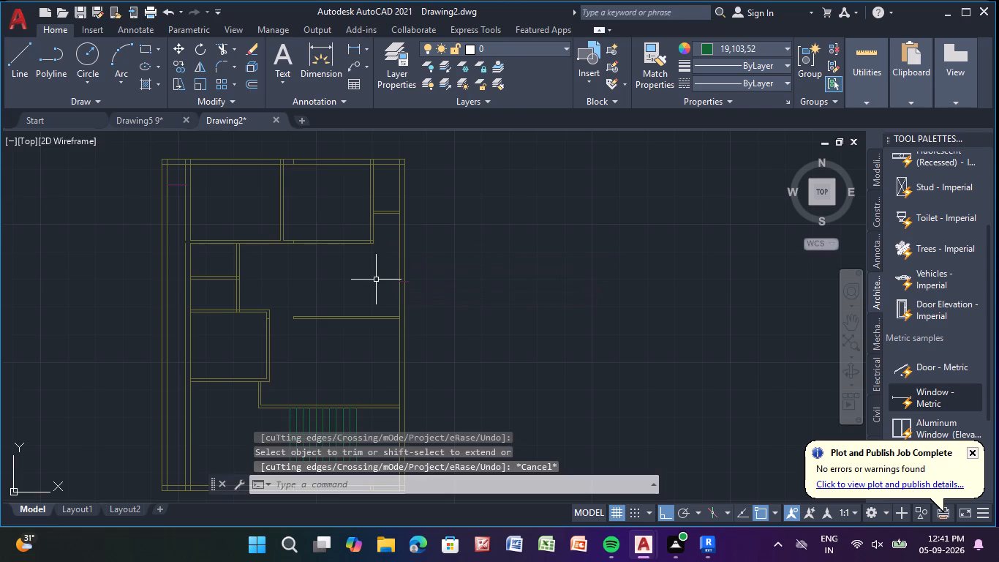
key(Escape)
Draw a vertical line about 24'-5" long from the upper-right bedroom's lower-right partition corner down to the partition above the staircase.
key(l)
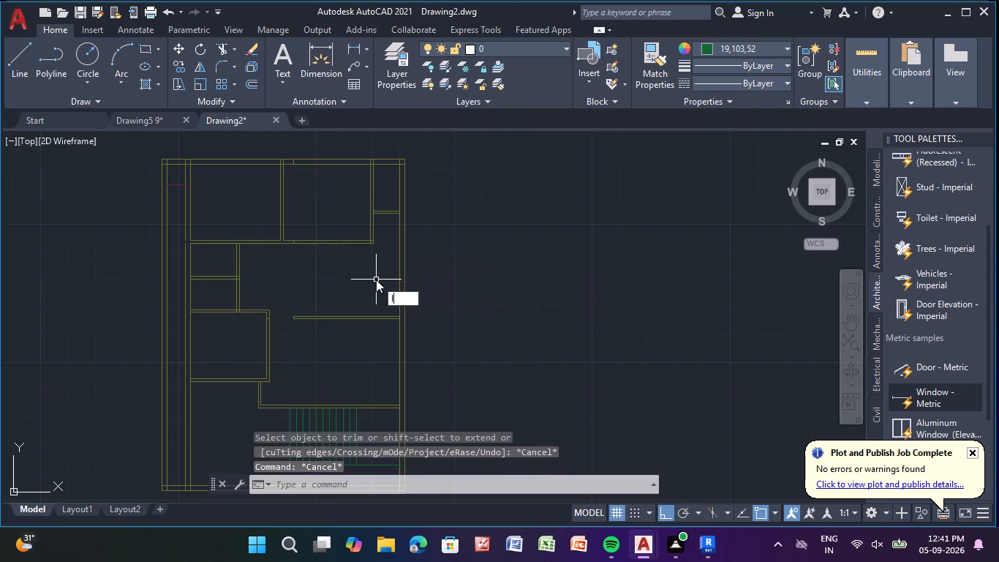
key(Return)
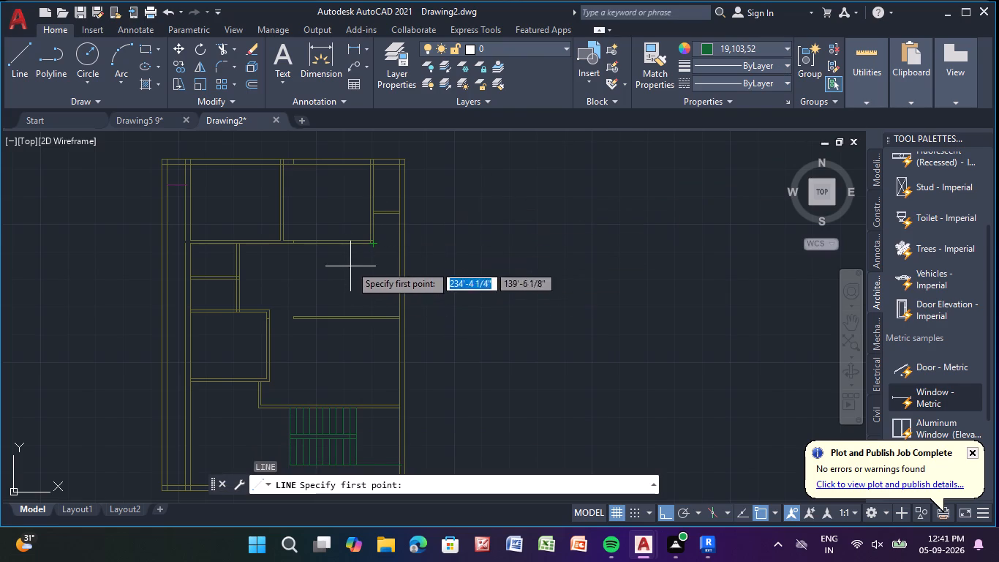
scroll(350, 255, up, 3)
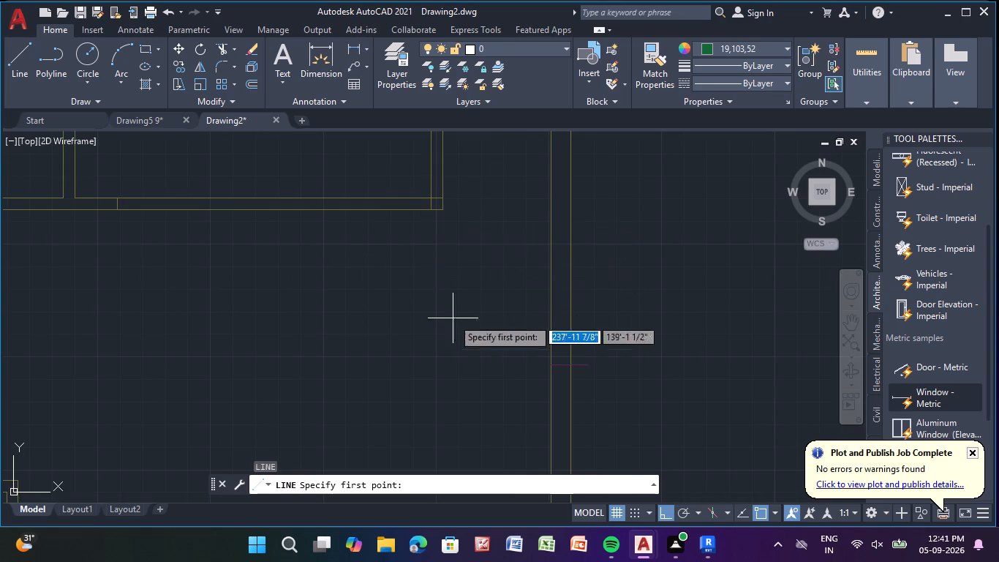
scroll(378, 411, down, 2)
middle_drag(385, 338, 396, 273)
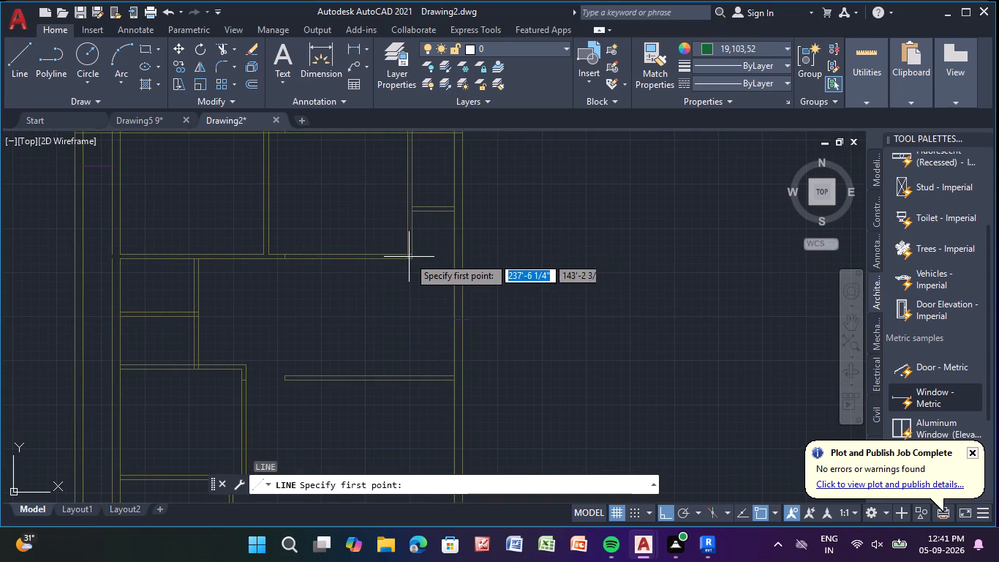
click(412, 375)
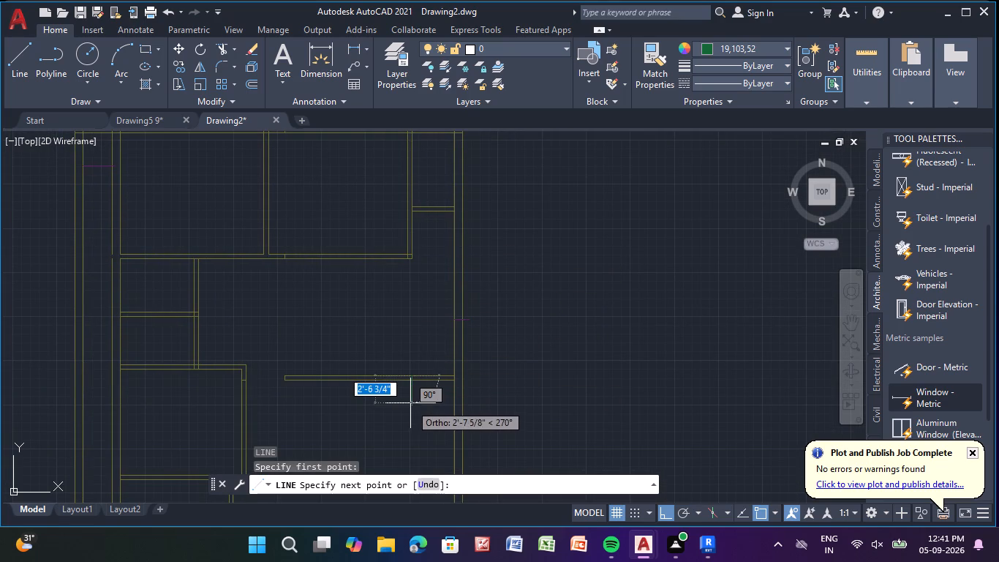
scroll(408, 411, down, 1)
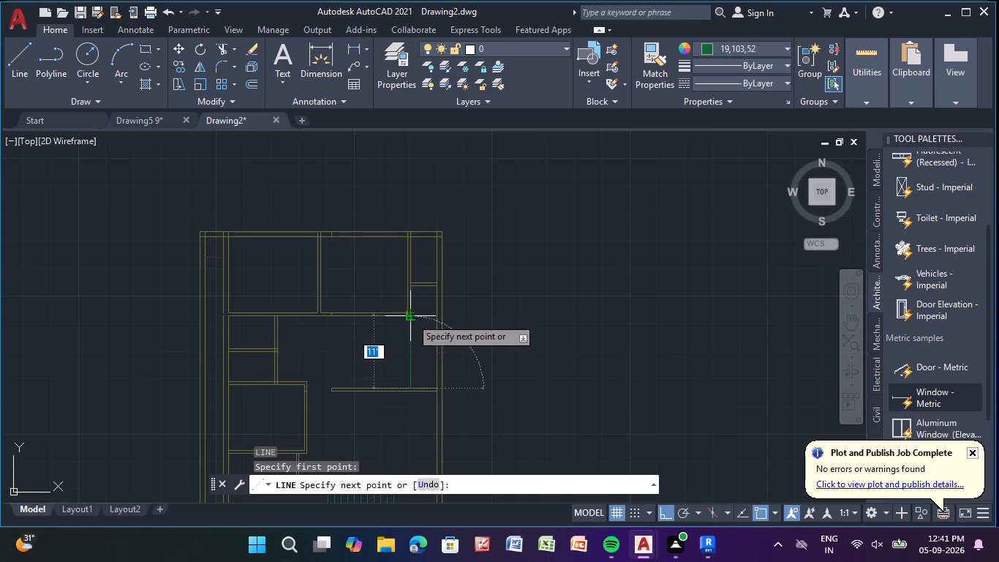
click(411, 318)
scroll(421, 418, down, 1)
middle_drag(419, 408, 429, 333)
scroll(418, 402, down, 1)
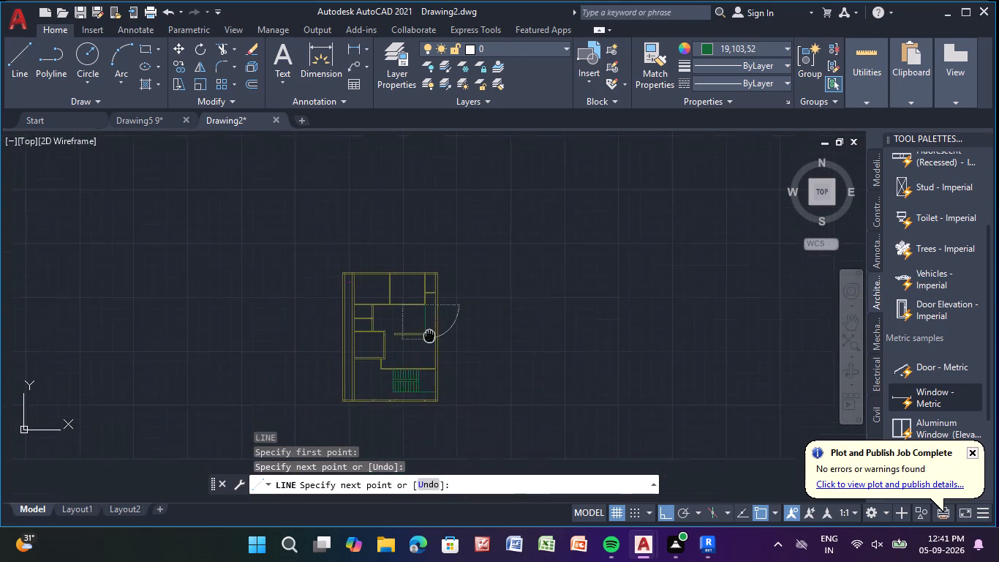
middle_drag(429, 333, 431, 300)
scroll(434, 326, up, 3)
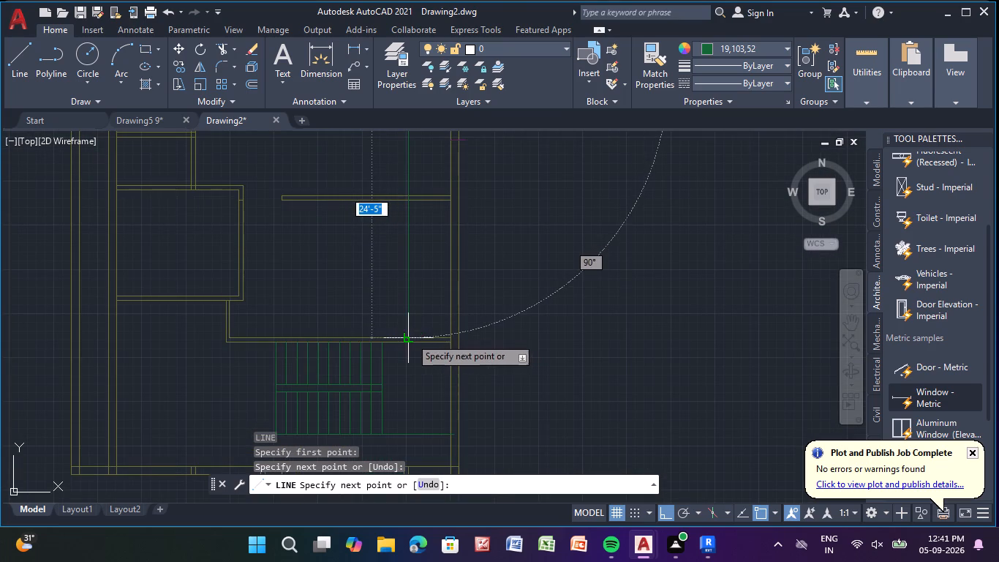
click(410, 336)
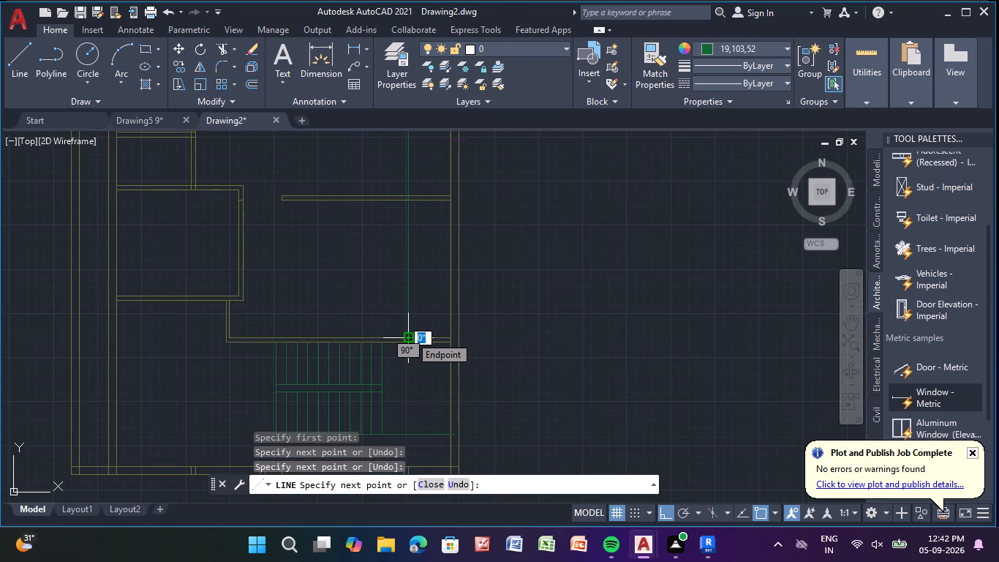
key(Escape)
key(Escape)
key(Escape)
key(Escape)
key(Escape)
key(Escape)
key(Escape)
key(Escape)
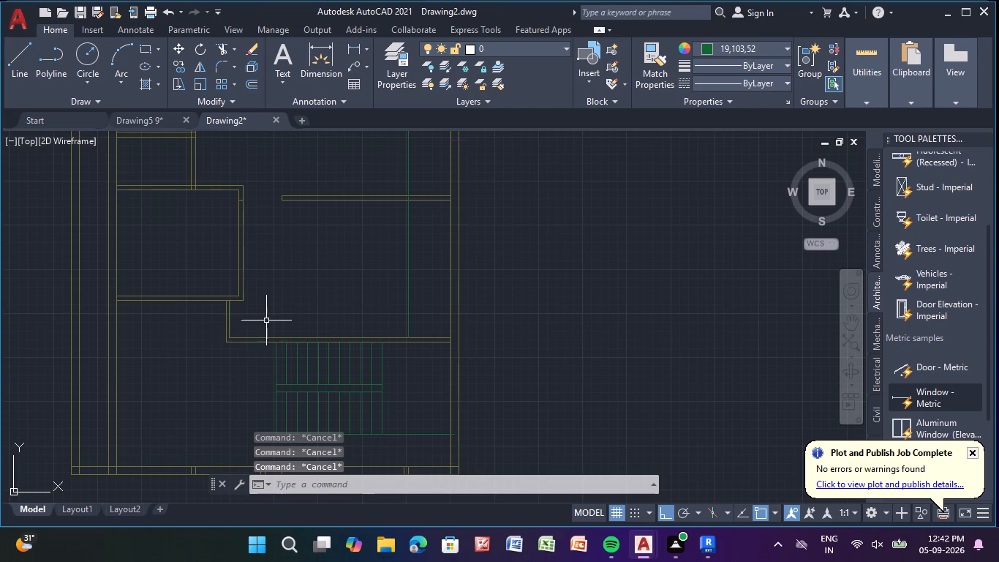
Trim the middle partition and the partition above the staircase between the new vertical line and the right main wall.
middle_drag(348, 255, 252, 430)
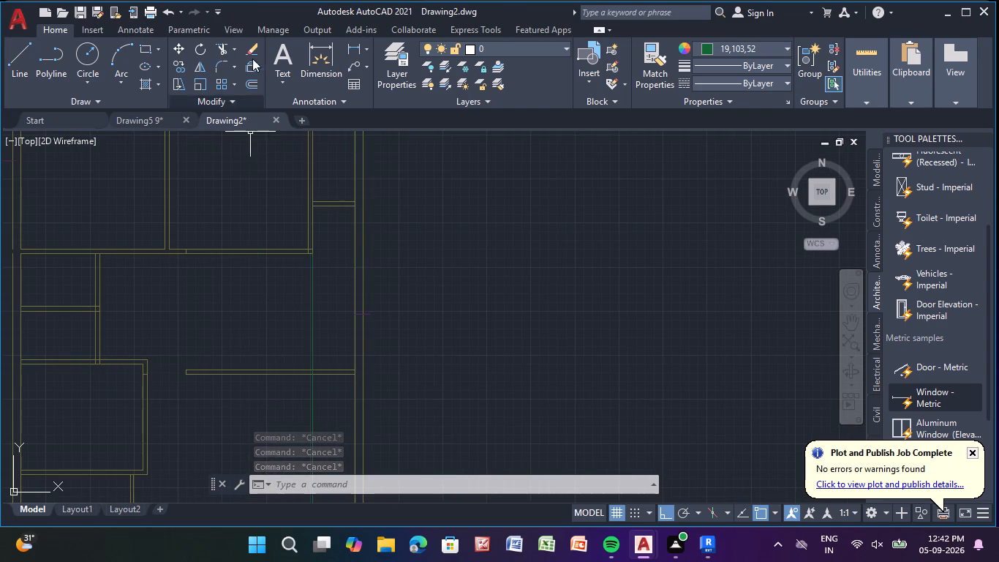
click(227, 48)
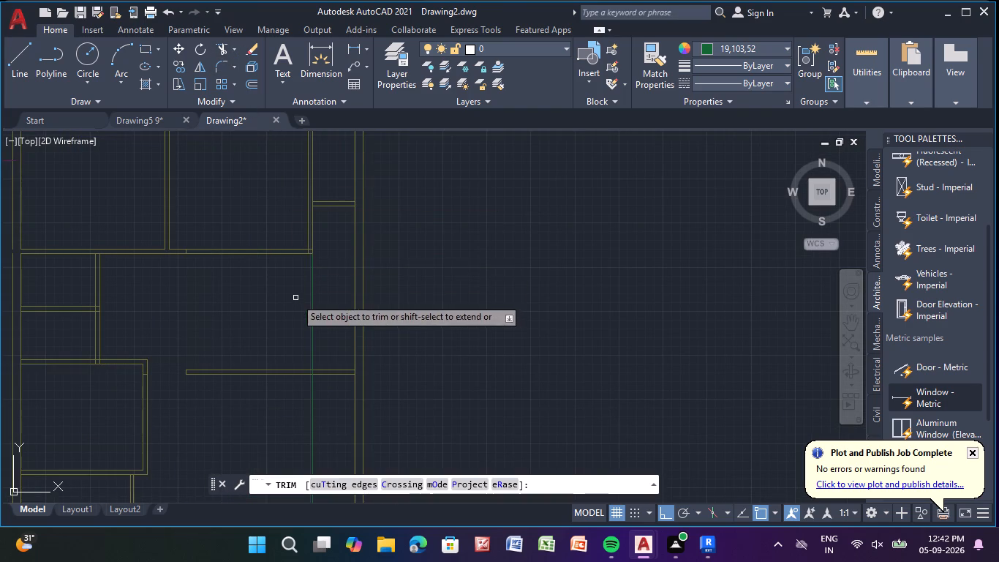
middle_drag(291, 294, 297, 168)
drag(336, 395, 343, 361)
drag(342, 230, 342, 260)
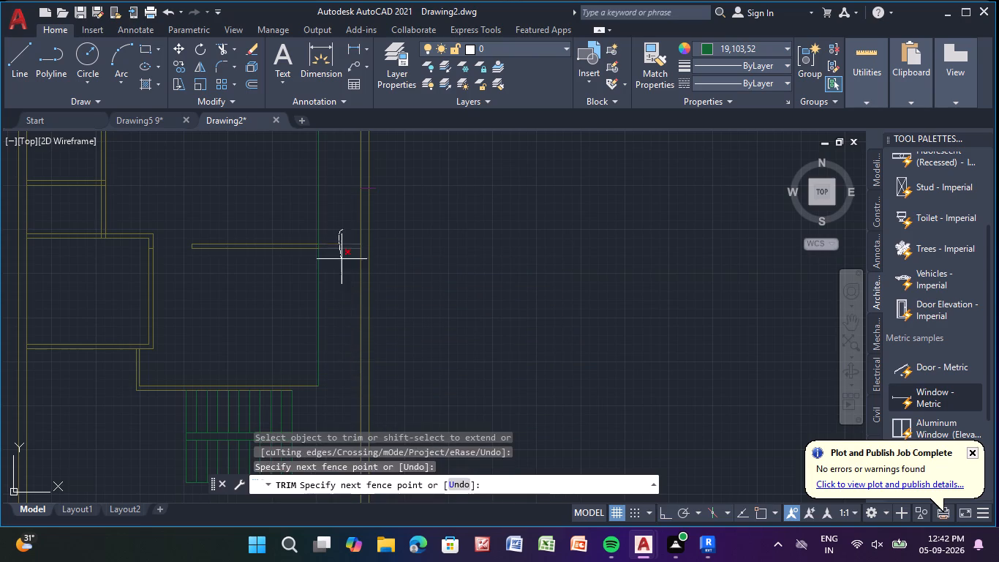
drag(342, 260, 338, 271)
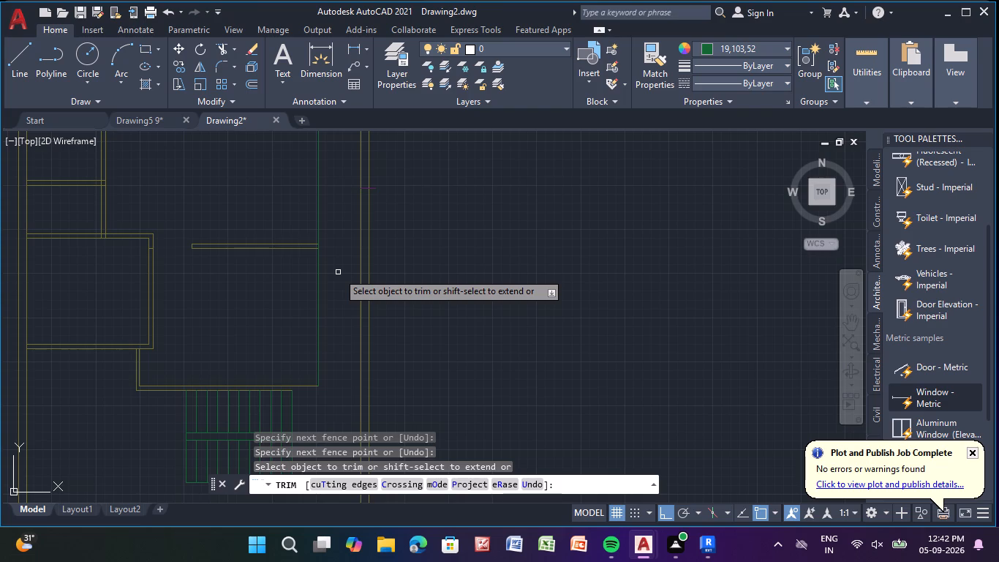
scroll(338, 272, down, 1)
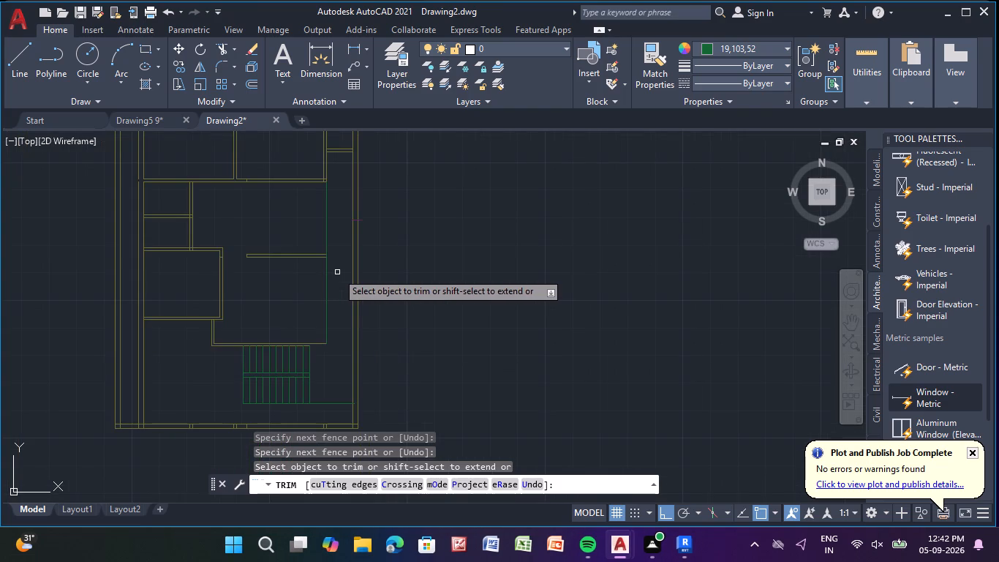
Trim away both segments of the green vertical line between the upper-right bedroom's lower corner and the partition above the staircase.
key(Escape)
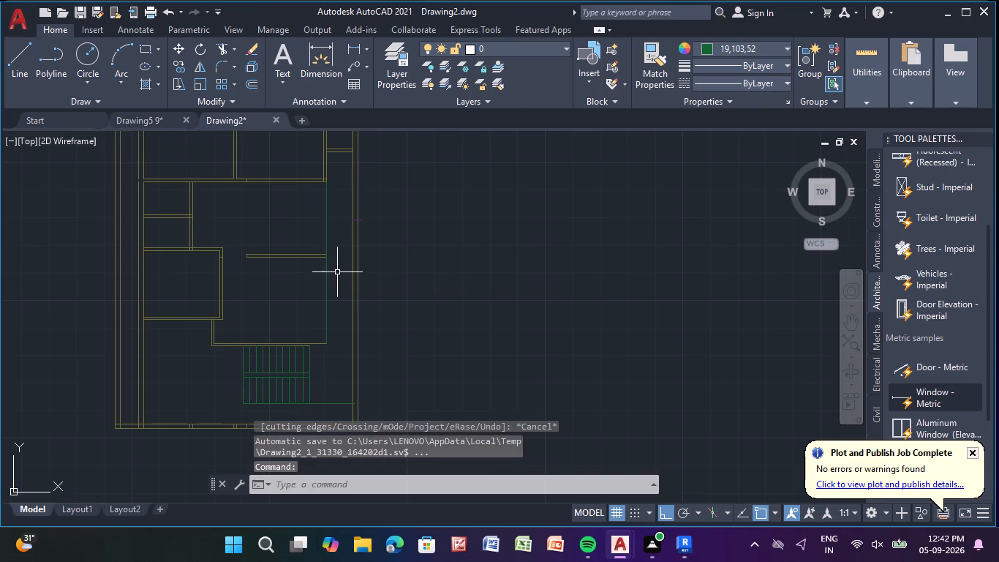
text(tr)
key(Return)
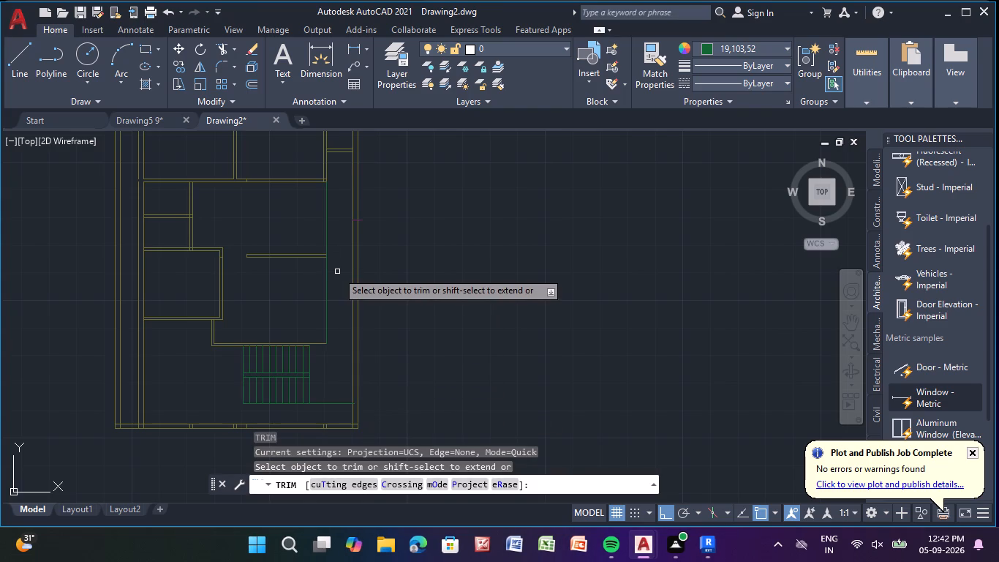
drag(328, 284, 328, 284)
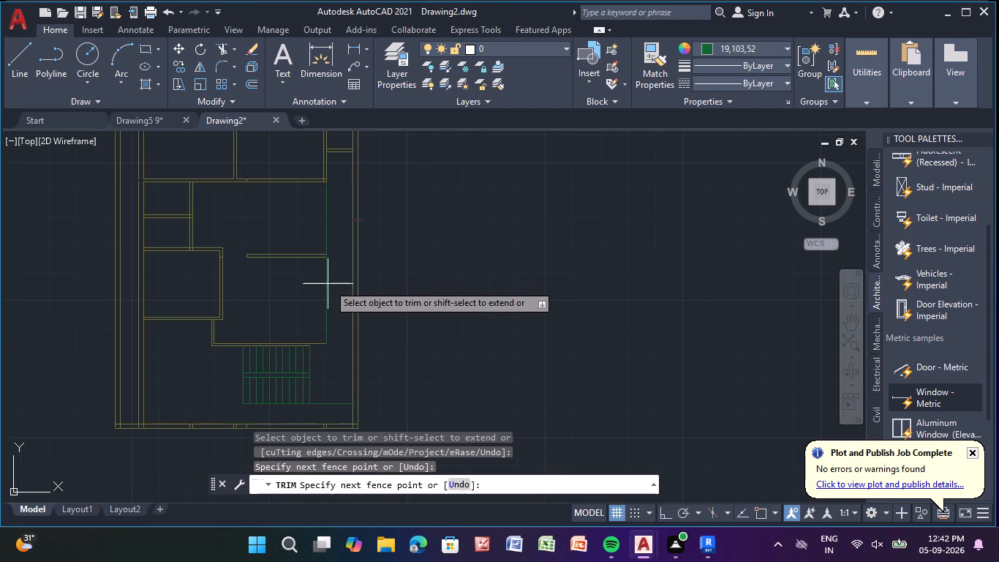
drag(328, 284, 316, 301)
drag(328, 220, 307, 225)
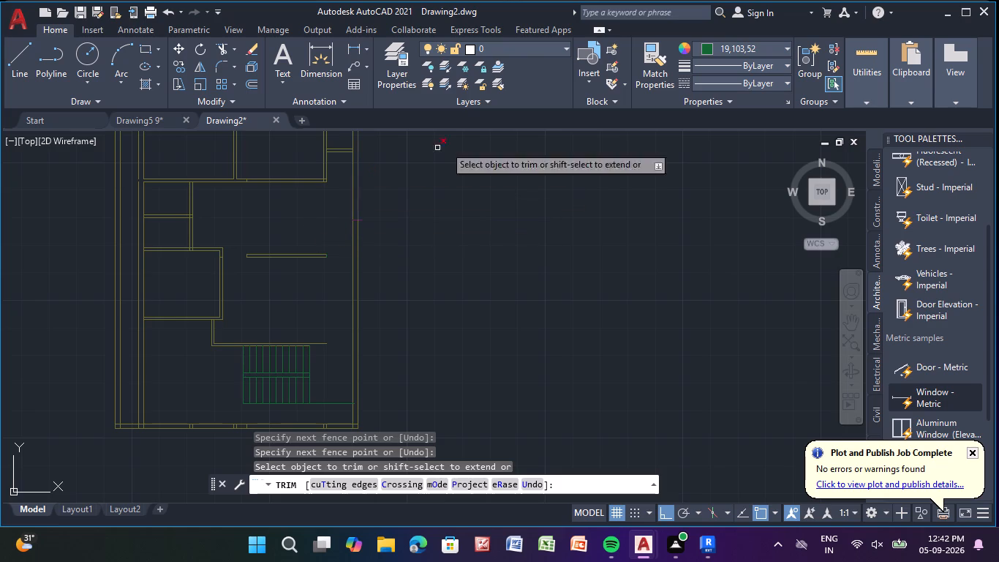
Set the current object colour to the dark olive 114,116,48 used for the walls.
click(758, 55)
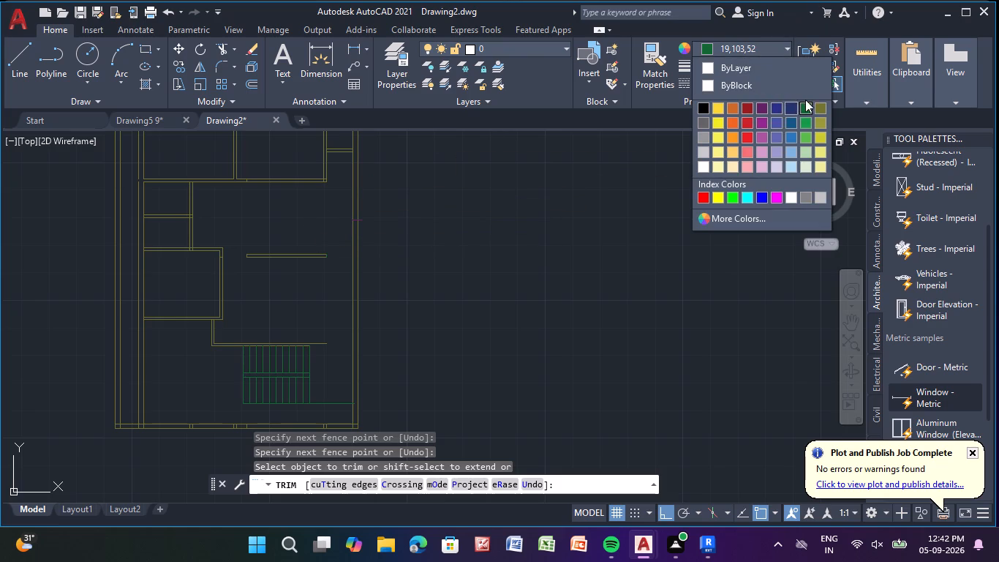
click(826, 109)
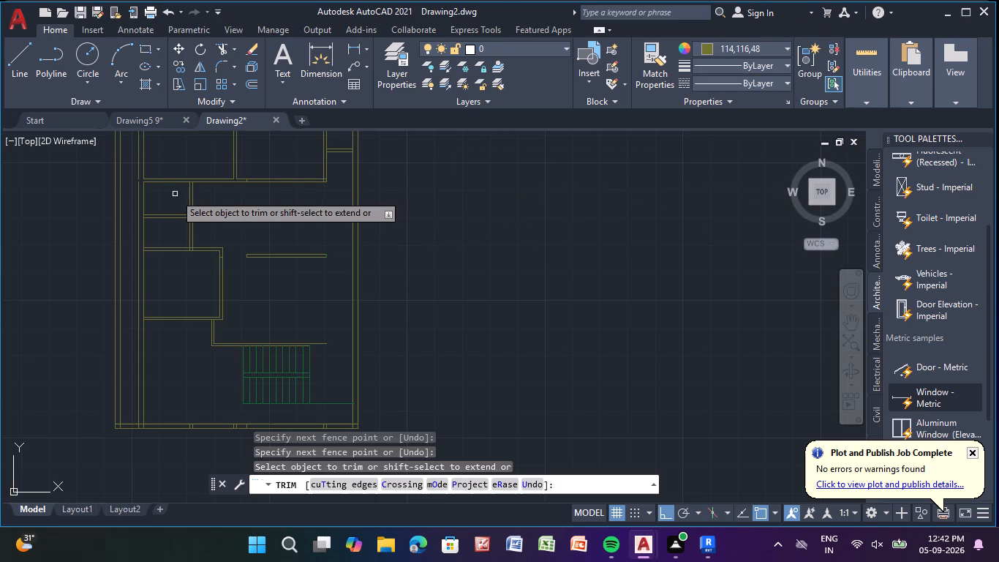
key(l)
key(Return)
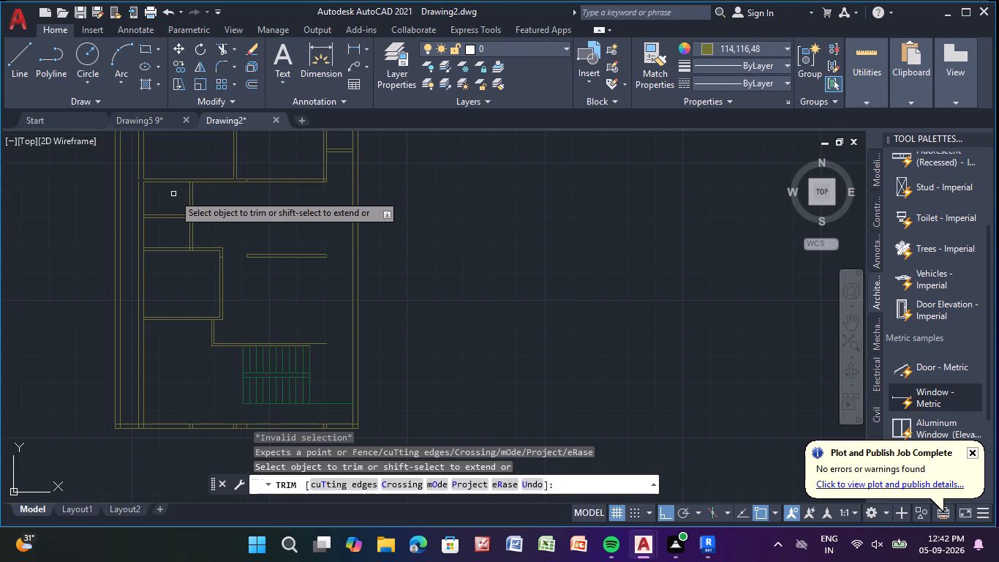
key(Escape)
key(Escape)
key(Escape)
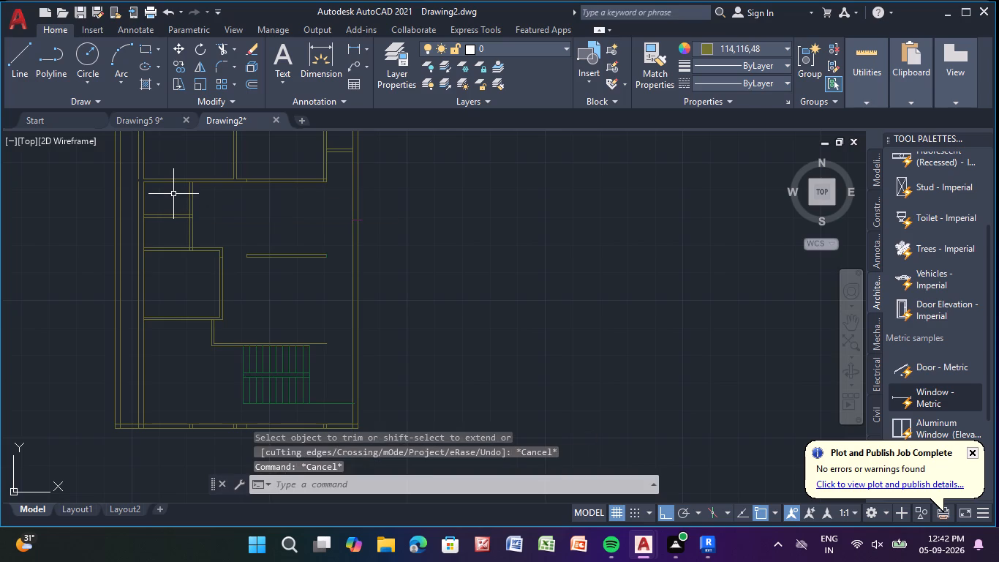
Draw a vertical line from the upper-right bedroom's lower-right outer partition corner down to the end of the partition above the staircase.
key(l)
key(Return)
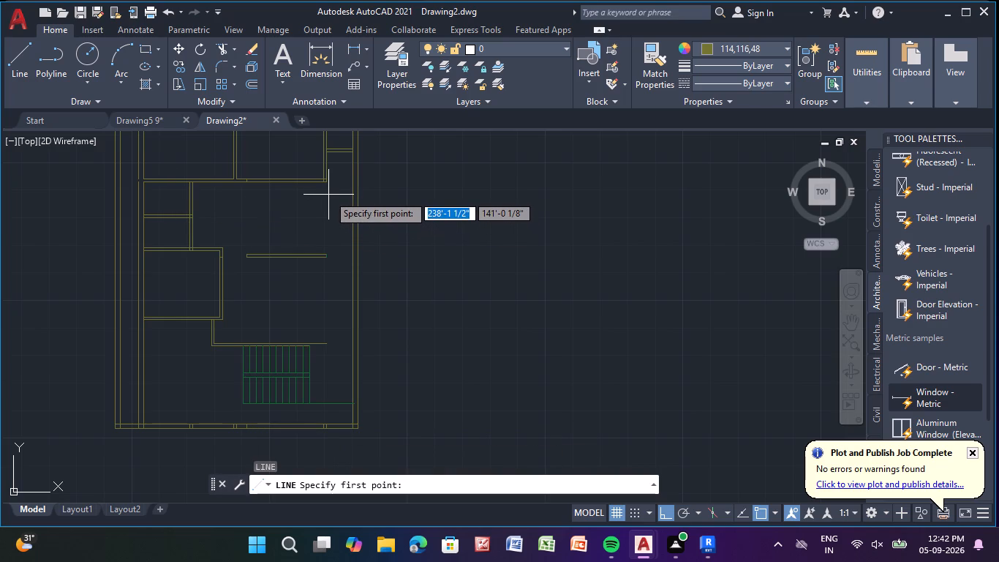
scroll(330, 190, up, 1)
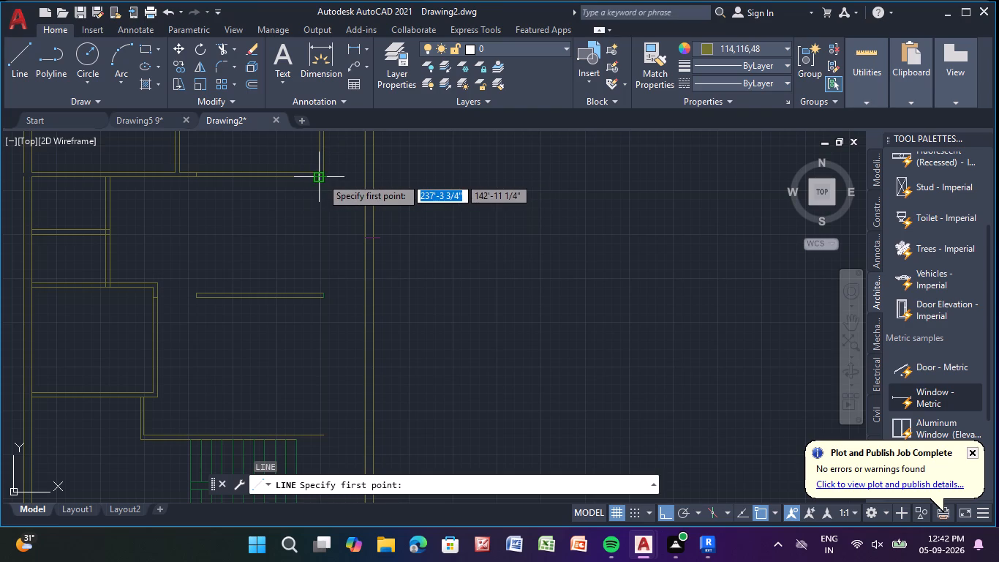
scroll(328, 179, up, 2)
drag(315, 168, 316, 191)
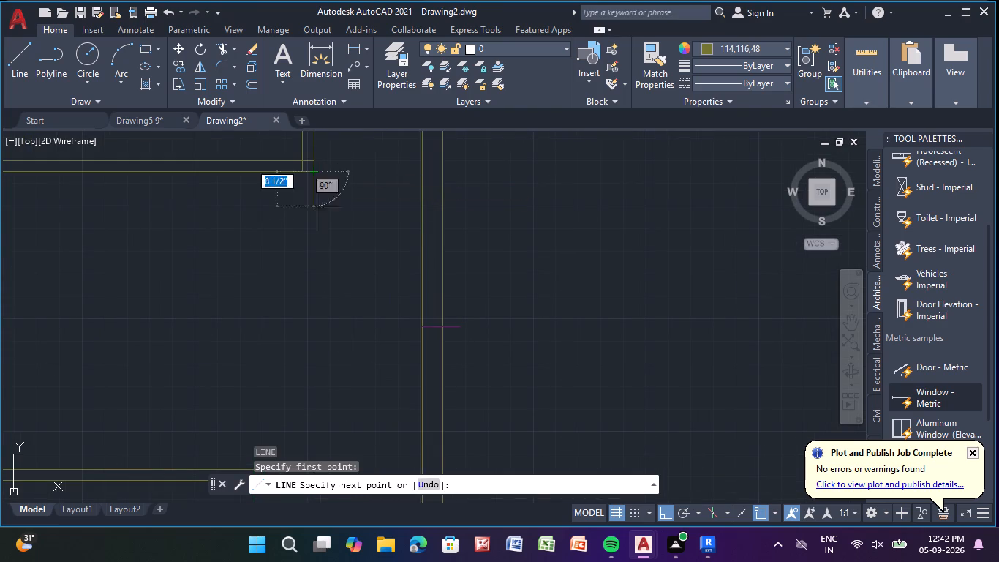
scroll(319, 293, down, 2)
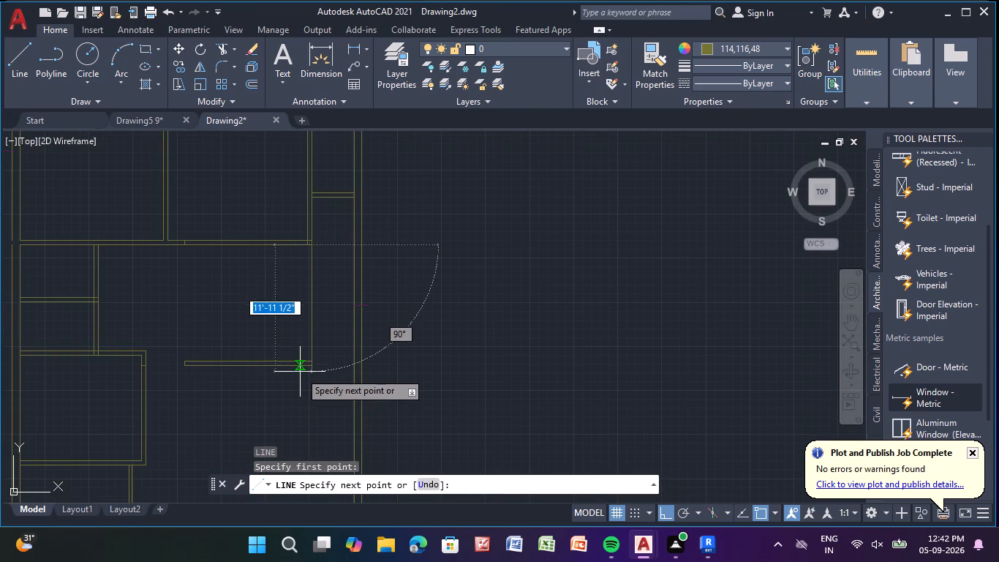
scroll(301, 375, down, 1)
middle_drag(301, 375, 303, 329)
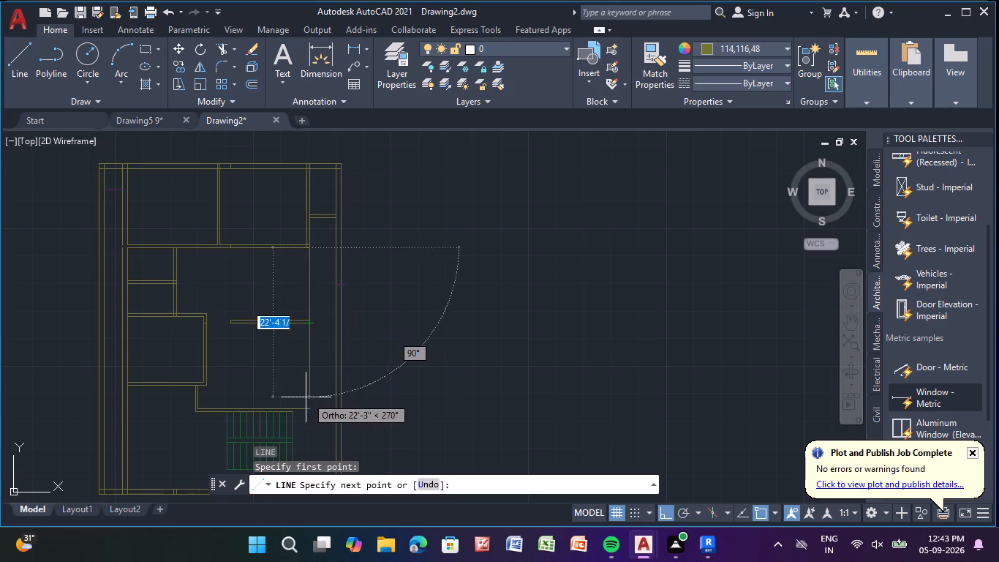
click(304, 409)
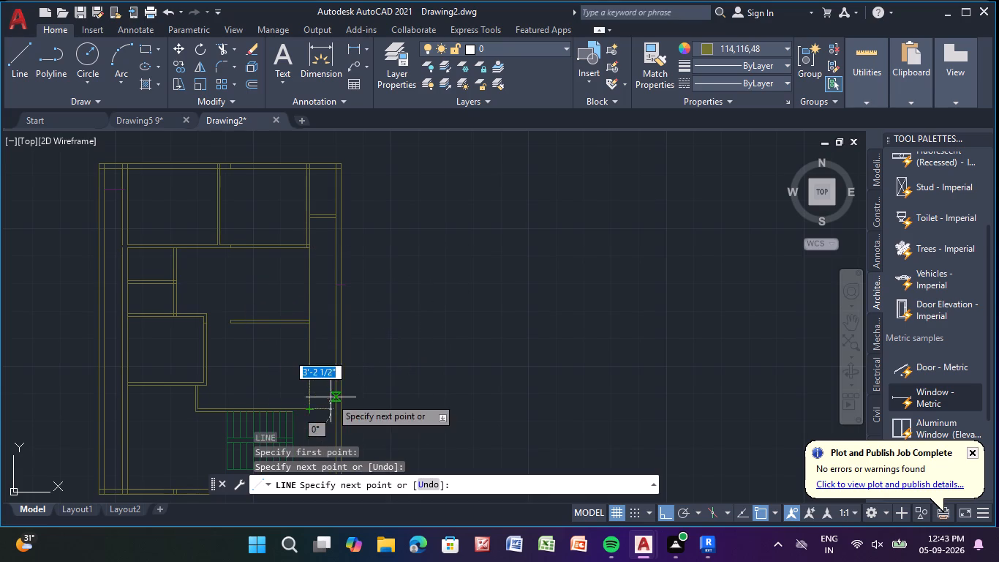
scroll(298, 405, up, 3)
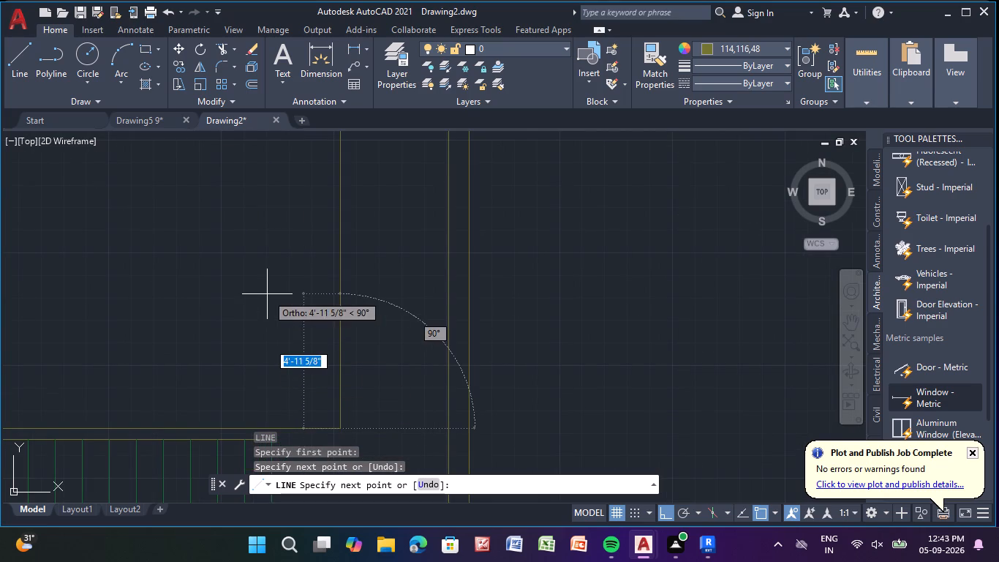
key(Escape)
scroll(271, 293, down, 3)
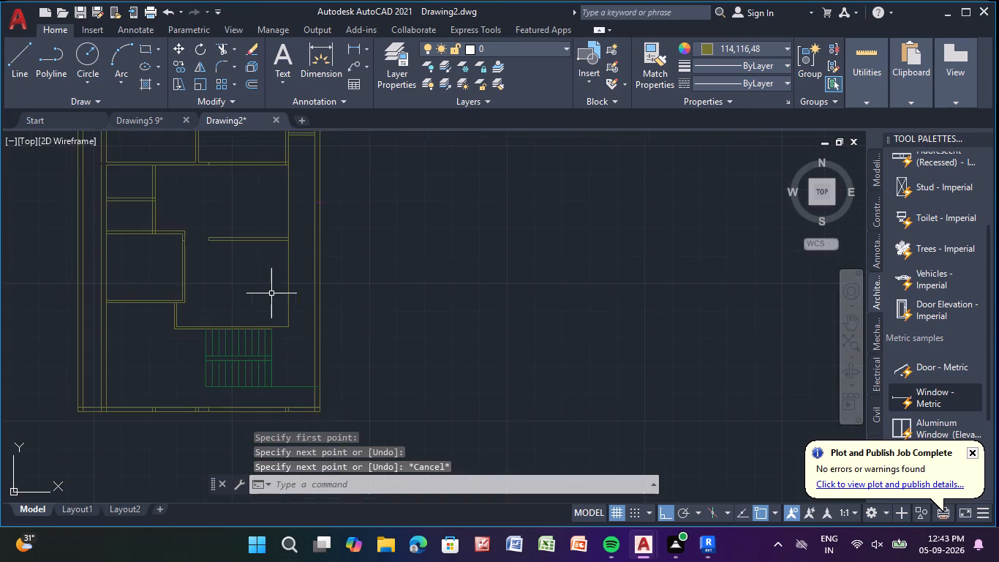
Extend the inner line of the upper-right bedroom's right partition down to the middle horizontal partition.
middle_drag(249, 278, 238, 310)
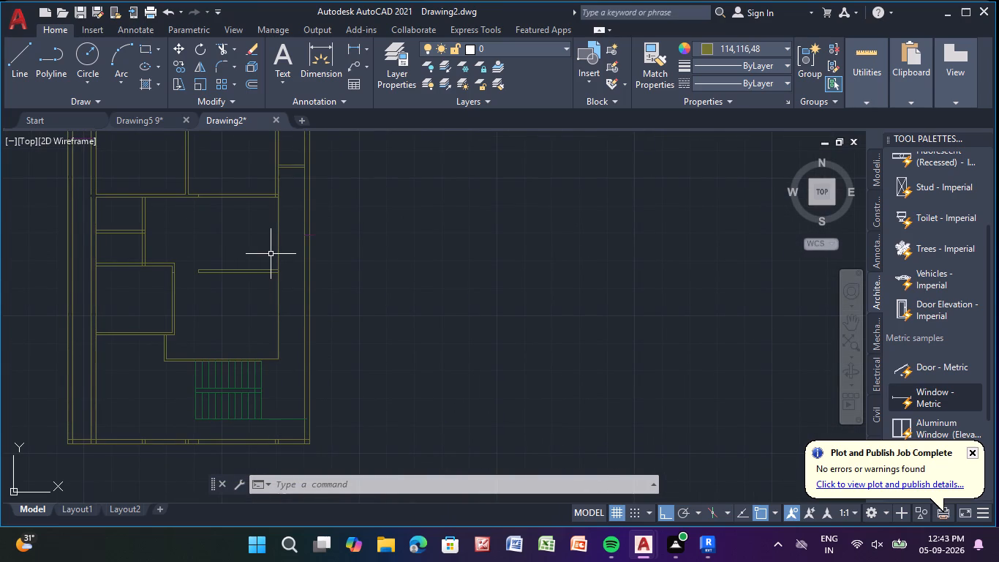
middle_drag(271, 253, 268, 289)
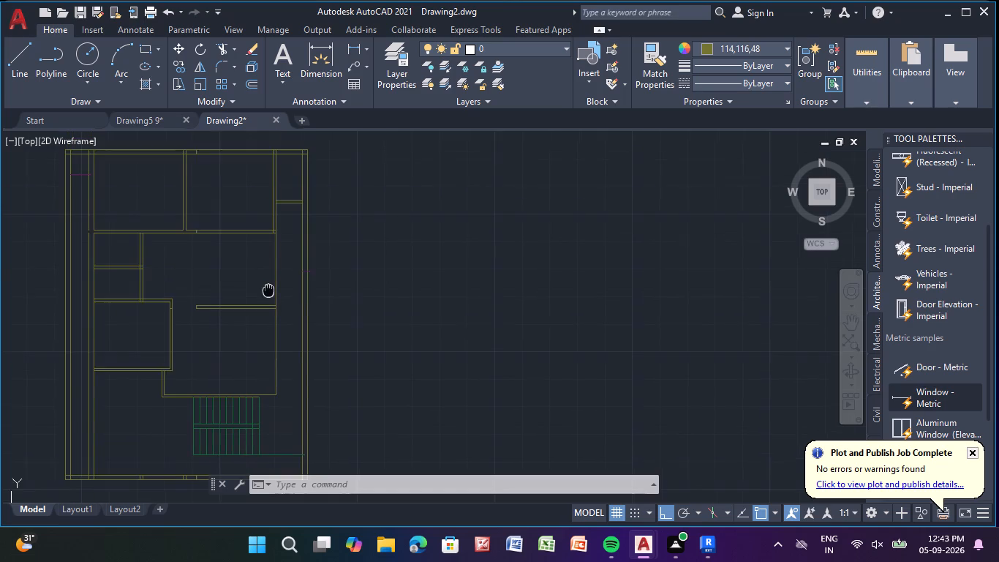
middle_drag(268, 289, 267, 298)
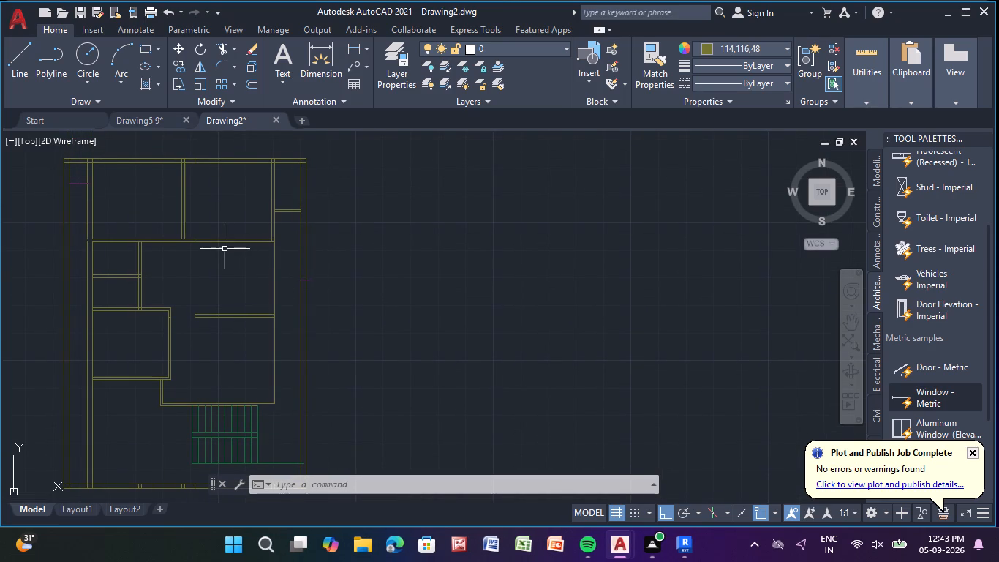
key(e)
key(x)
key(Return)
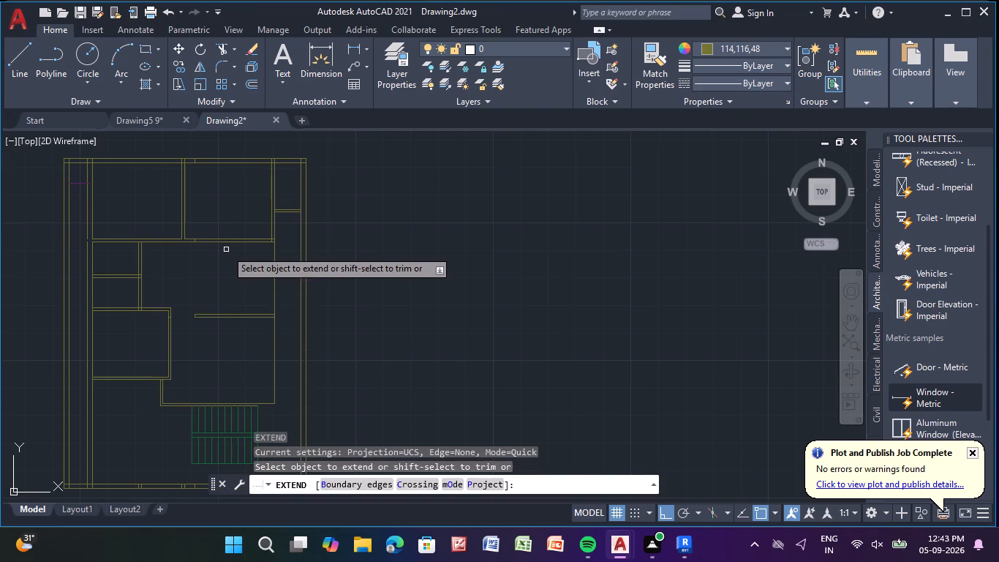
scroll(262, 232, up, 3)
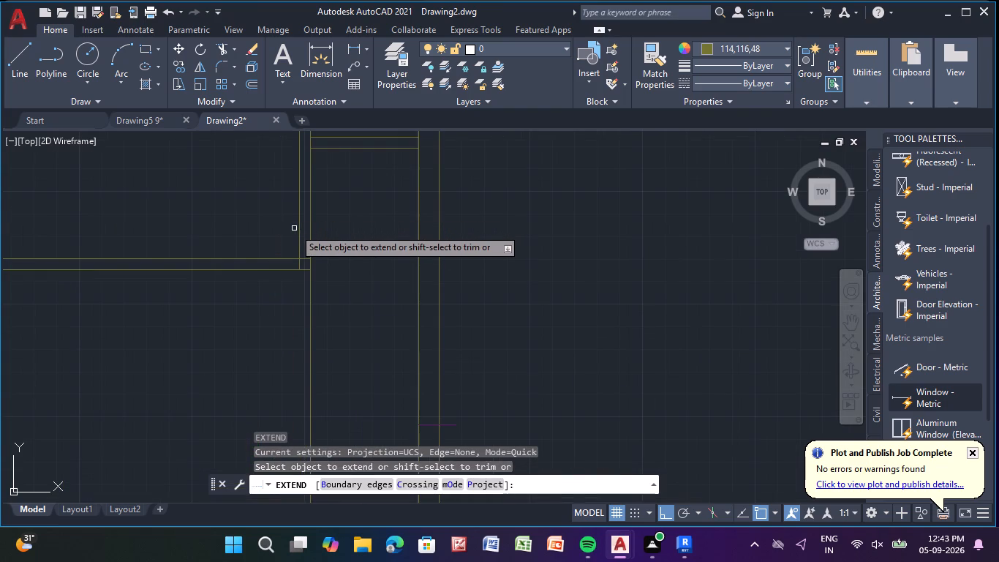
click(300, 223)
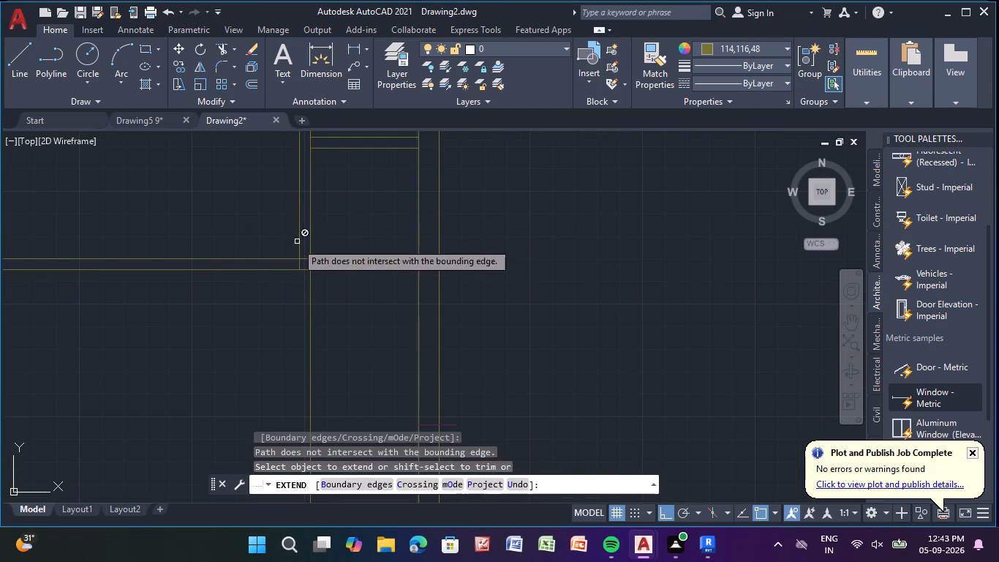
click(297, 262)
scroll(298, 264, up, 1)
scroll(298, 267, down, 3)
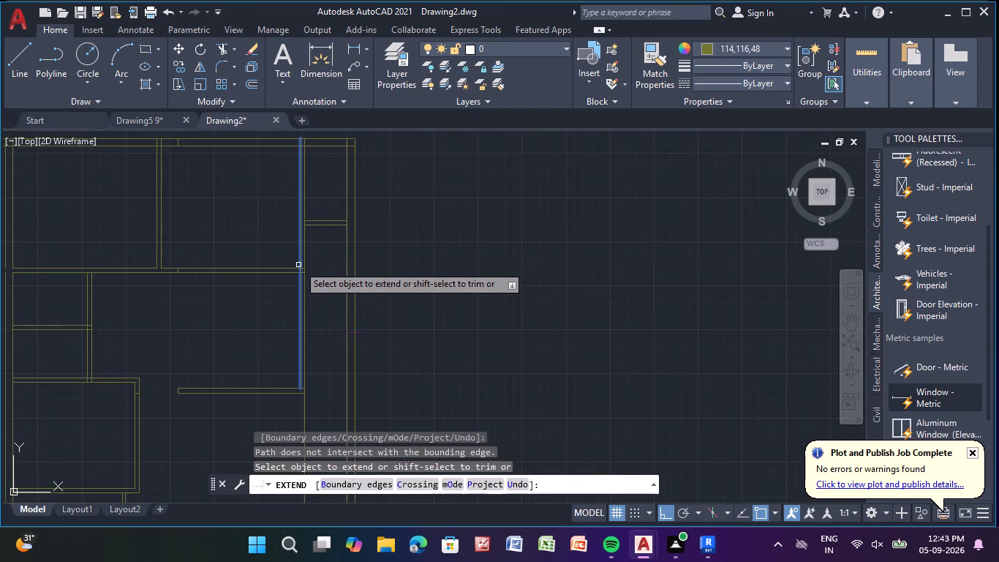
click(298, 264)
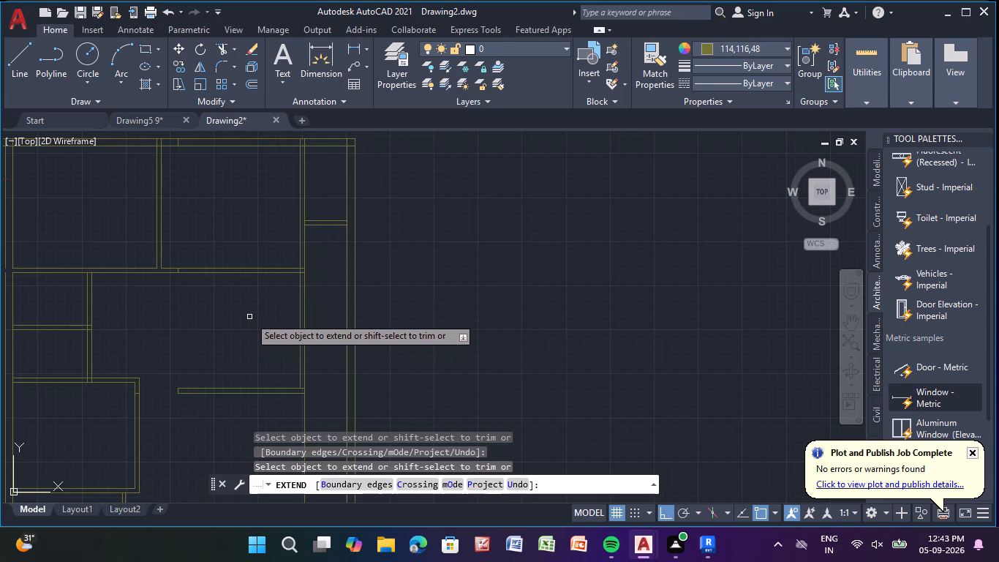
key(Escape)
key(Escape)
key(Escape)
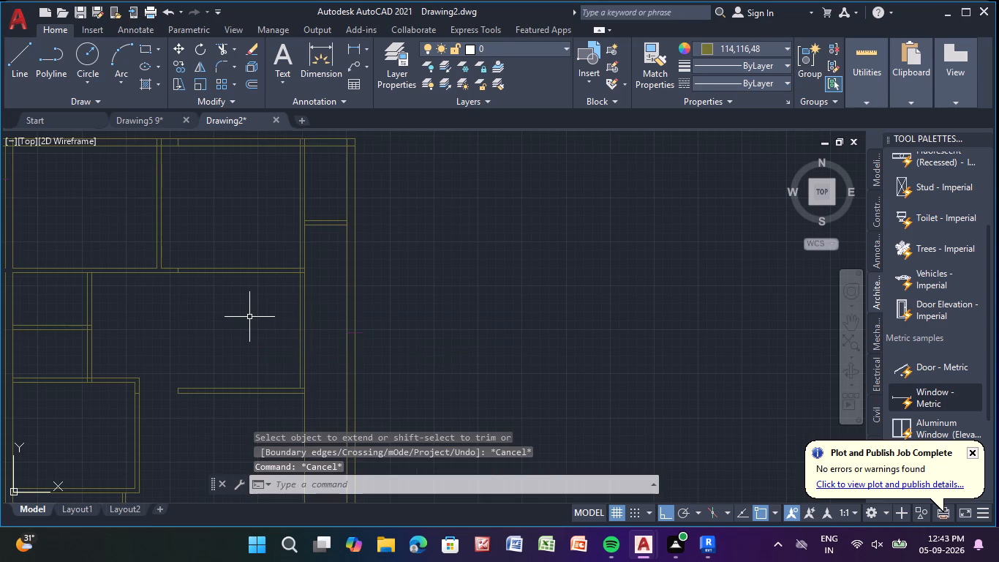
Extend the same inner partition line from the middle horizontal partition down to the partition above the staircase.
scroll(238, 344, down, 2)
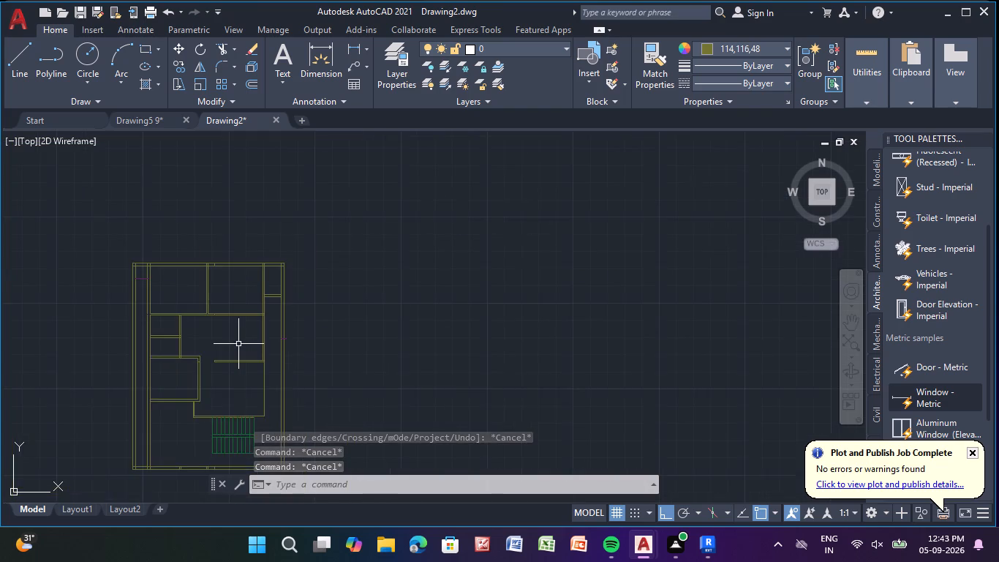
middle_drag(235, 320, 221, 271)
scroll(237, 316, up, 3)
middle_drag(239, 290, 715, 0)
scroll(603, 190, down, 2)
middle_drag(605, 196, 486, 269)
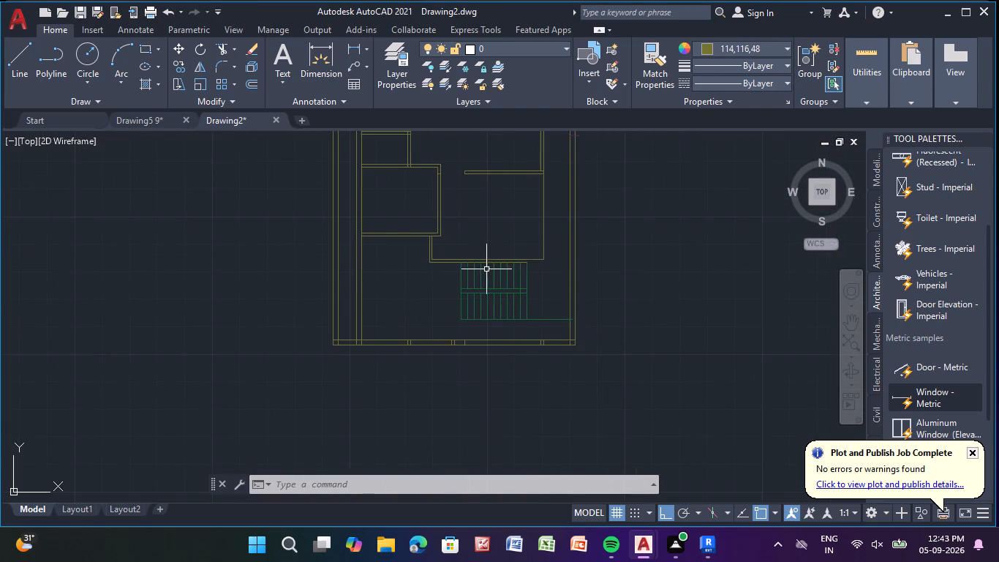
scroll(510, 211, up, 1)
middle_drag(510, 210, 438, 322)
key(Return)
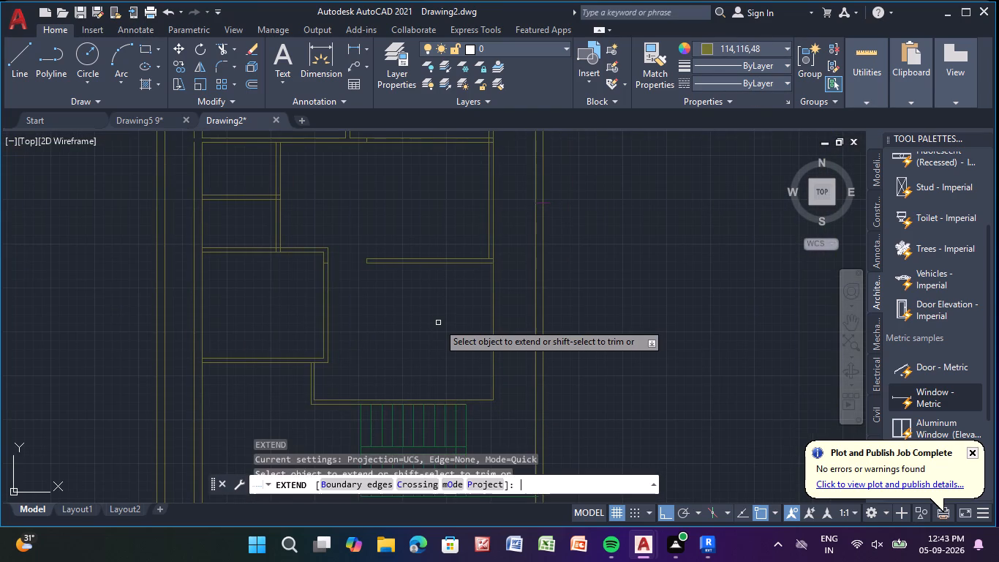
scroll(478, 227, up, 1)
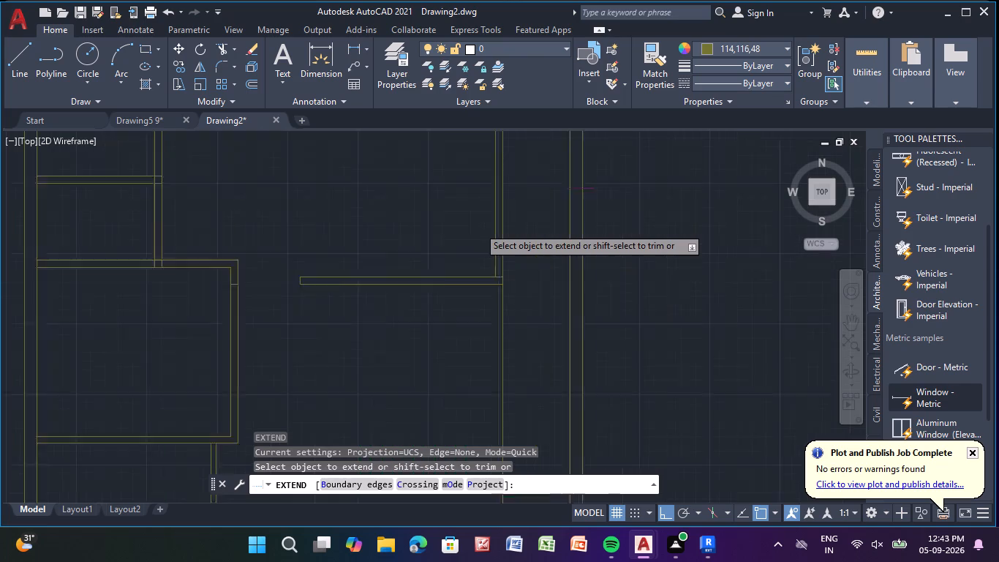
scroll(478, 227, up, 1)
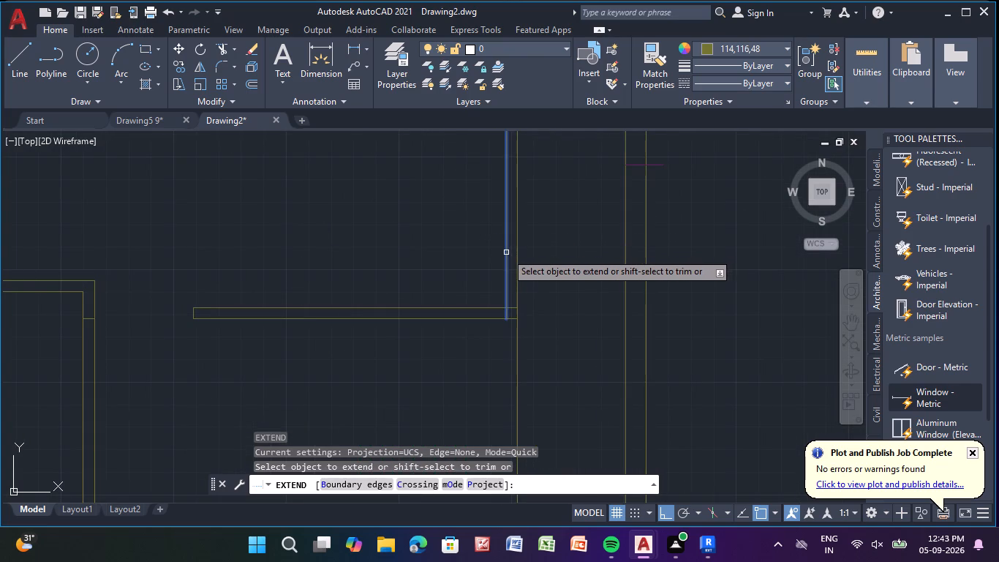
click(506, 252)
click(505, 252)
scroll(468, 285, down, 1)
middle_drag(443, 247, 355, 129)
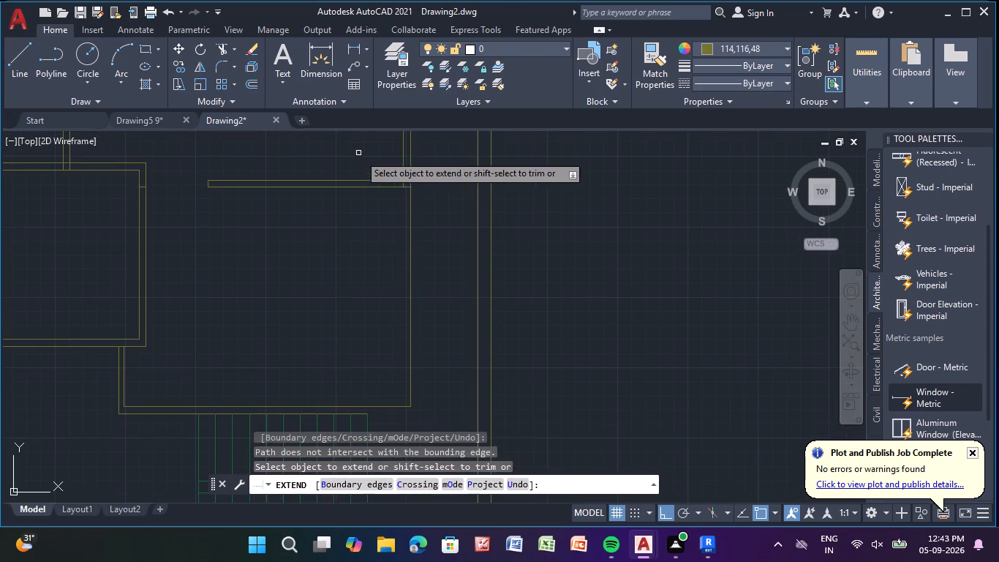
click(400, 168)
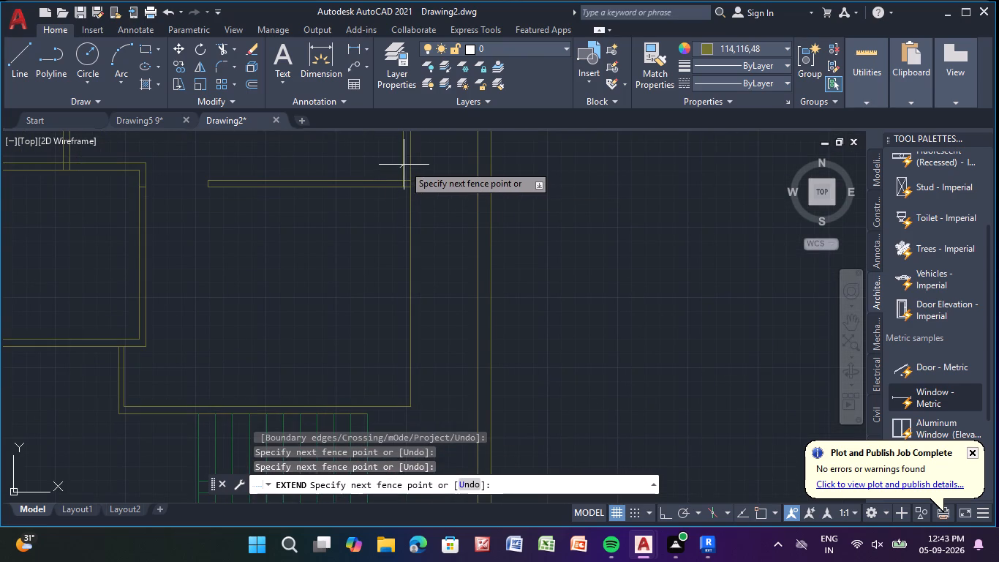
click(404, 164)
scroll(296, 239, down, 2)
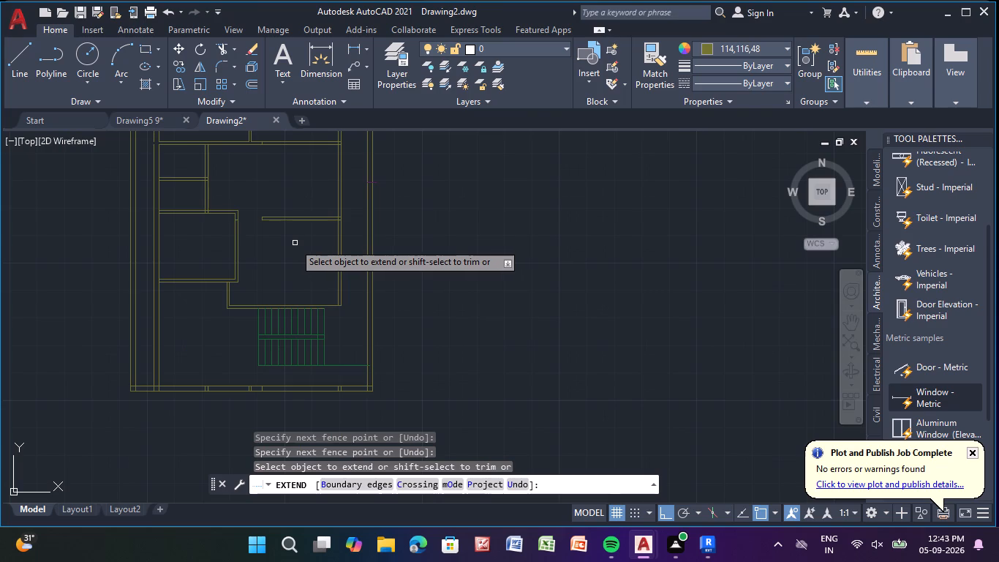
key(Escape)
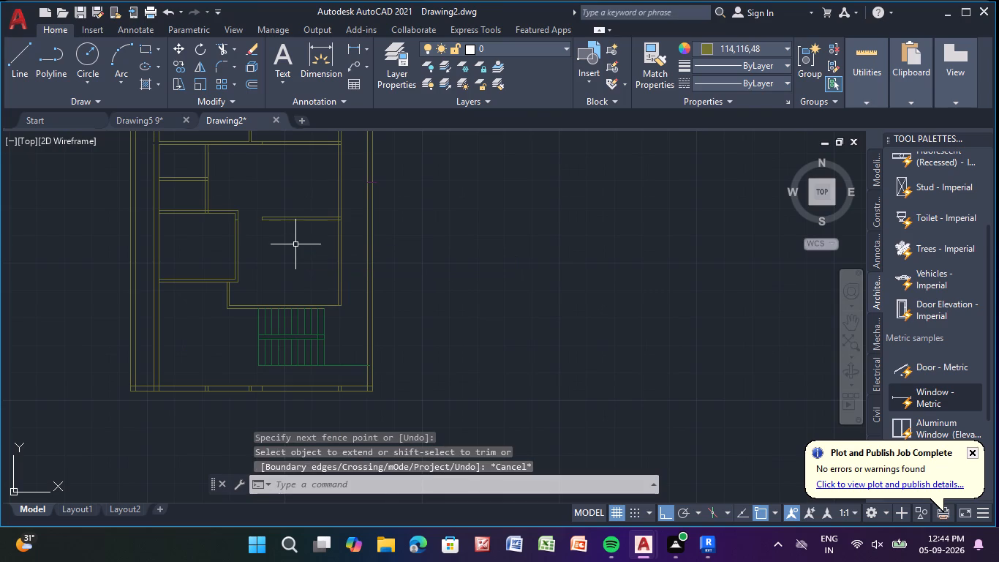
scroll(295, 252, down, 1)
scroll(317, 281, up, 4)
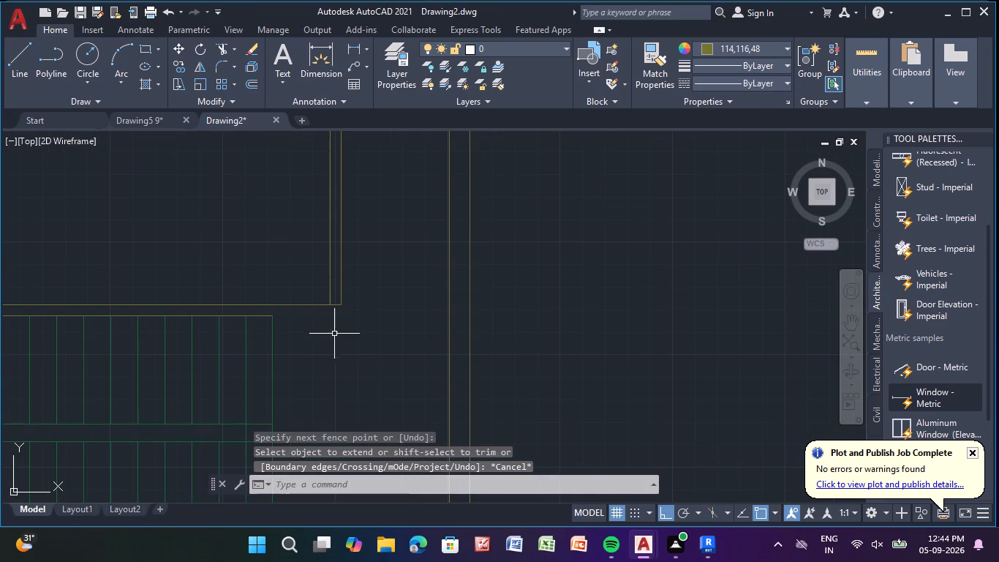
Draw a line about 2'-6 1/2" from the staircase's upper-right corner to beneath the right vertical partition, and close it up to the partition's end.
scroll(298, 310, up, 2)
key(l)
key(Return)
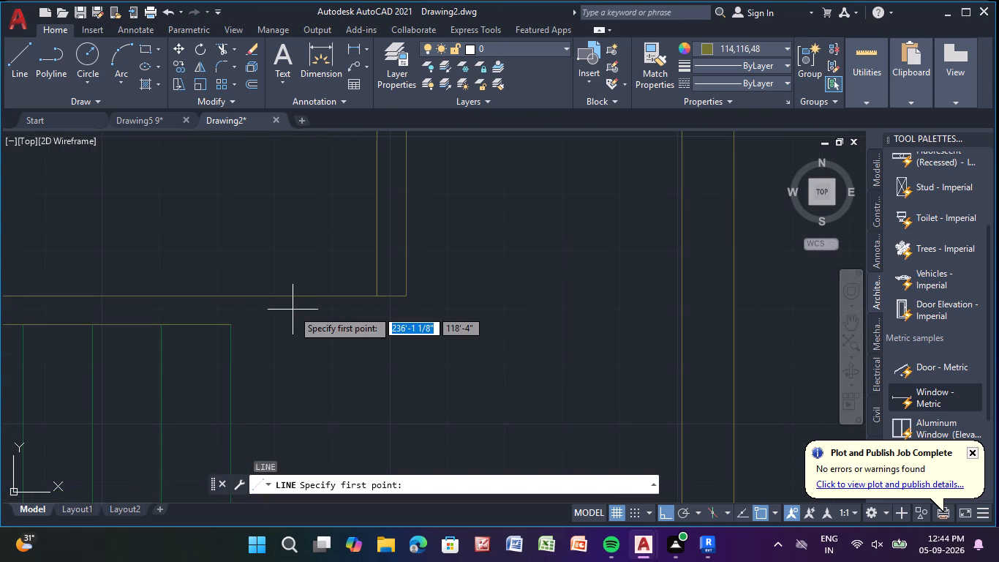
click(231, 326)
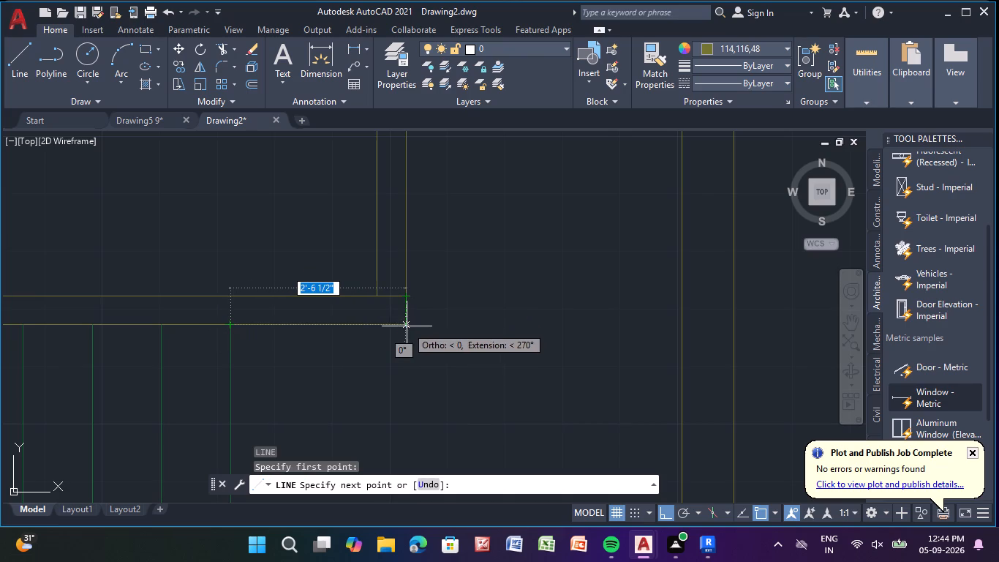
click(407, 326)
click(404, 296)
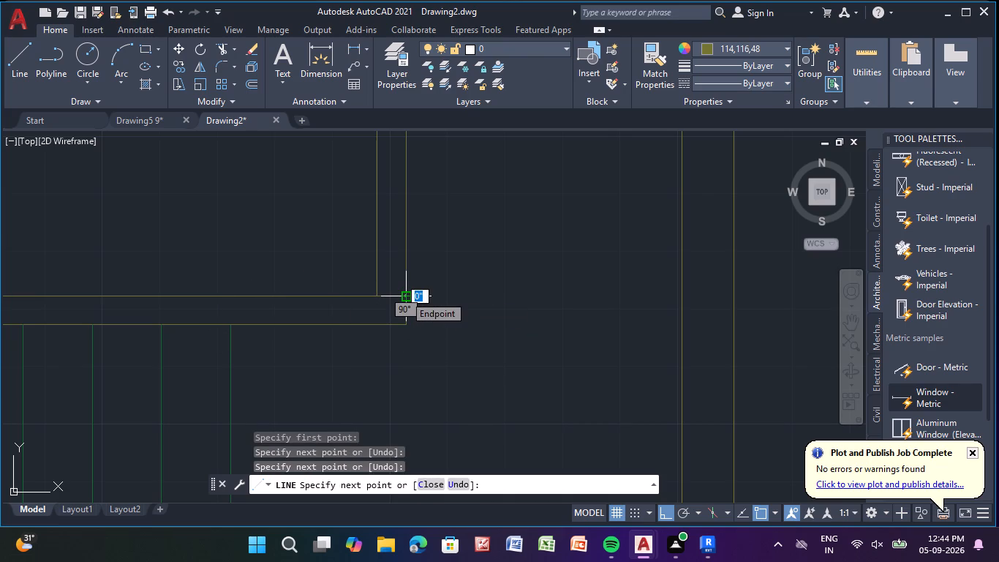
key(Escape)
Trim the upper line of the partition above the staircase where it crosses the right vertical partition, opening their corner.
key(t)
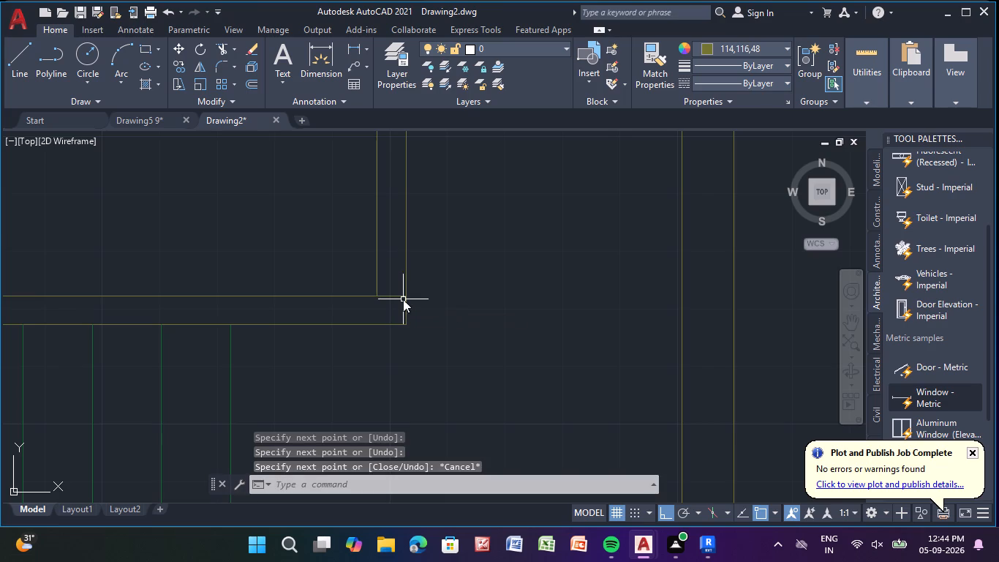
key(r)
key(Return)
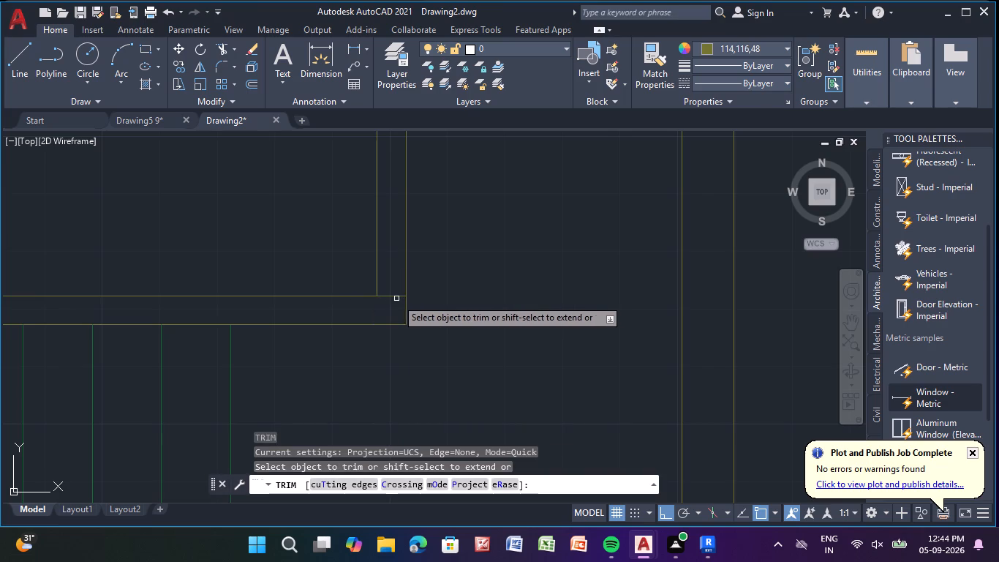
drag(391, 291, 389, 305)
Trim the crossing lines where the short middle horizontal partition meets the right vertical partition, forming an open T-junction.
scroll(389, 305, down, 3)
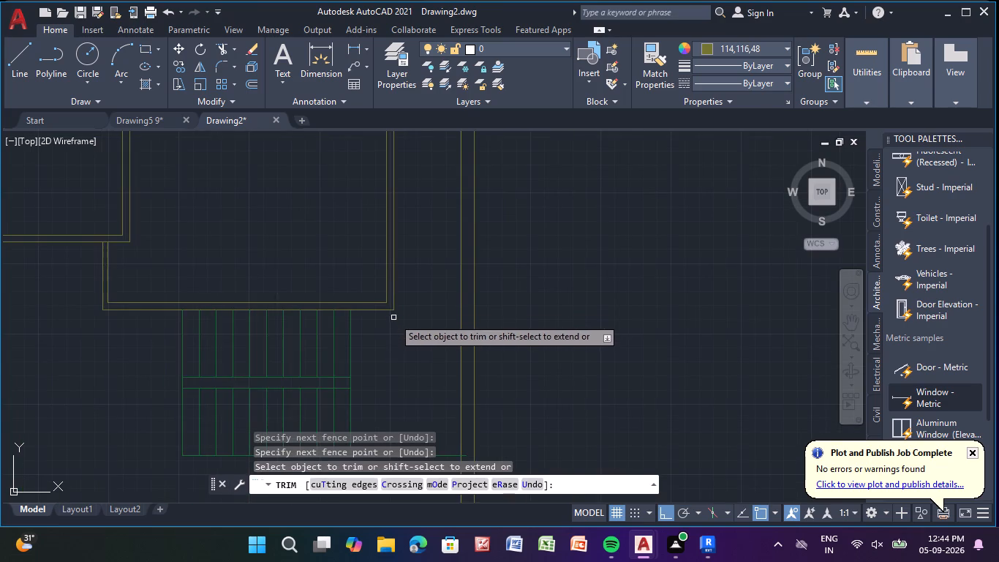
scroll(393, 323, down, 1)
middle_drag(409, 333, 420, 400)
scroll(420, 255, up, 3)
middle_drag(410, 243, 409, 362)
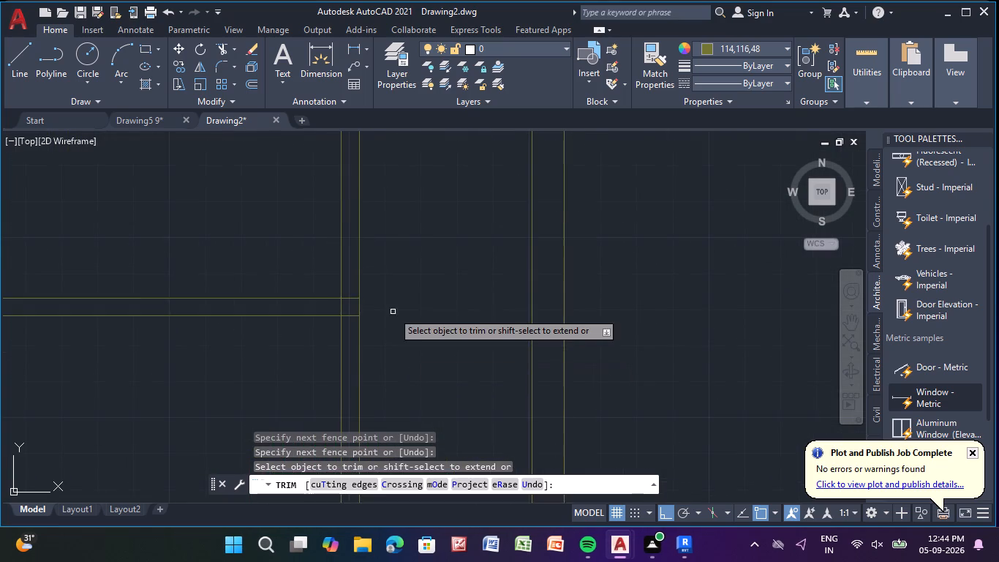
scroll(359, 301, up, 2)
drag(325, 285, 328, 360)
drag(326, 323, 326, 323)
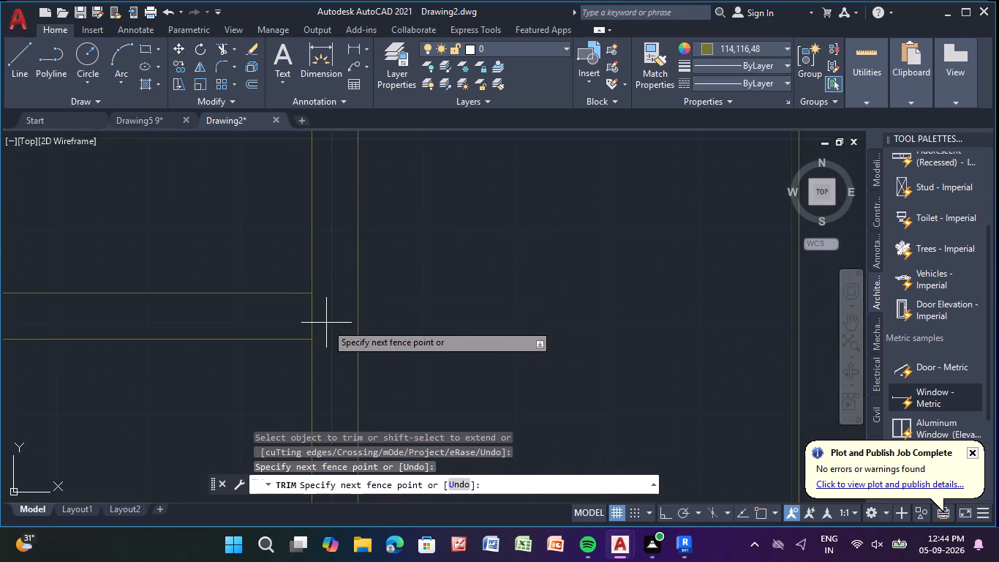
drag(326, 323, 265, 322)
Trim the crossing lines where the long horizontal partition below the upper bedrooms meets the right vertical partition.
scroll(339, 316, down, 4)
scroll(382, 267, down, 2)
middle_drag(387, 261, 387, 261)
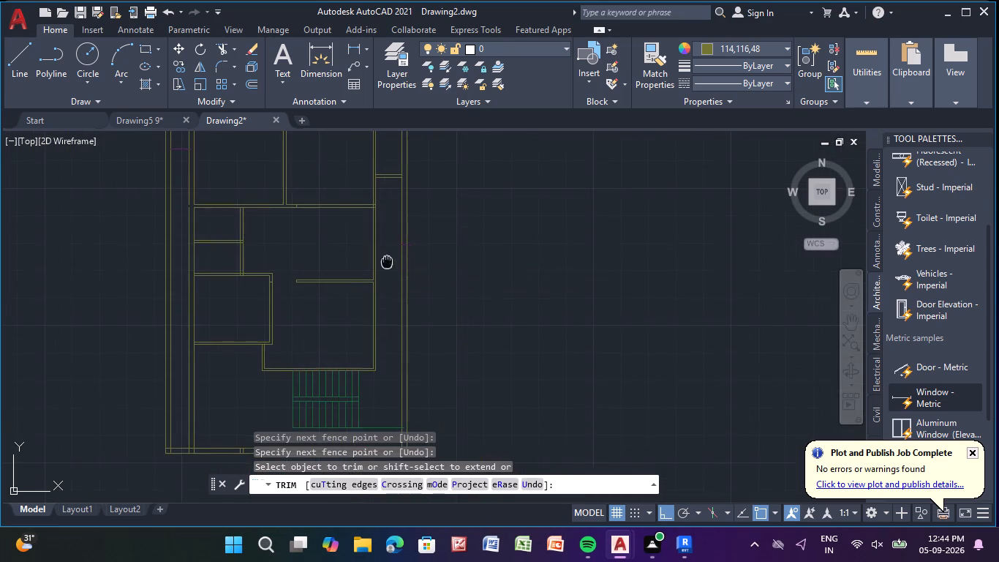
middle_drag(387, 261, 390, 395)
scroll(387, 328, up, 4)
middle_drag(367, 358, 362, 322)
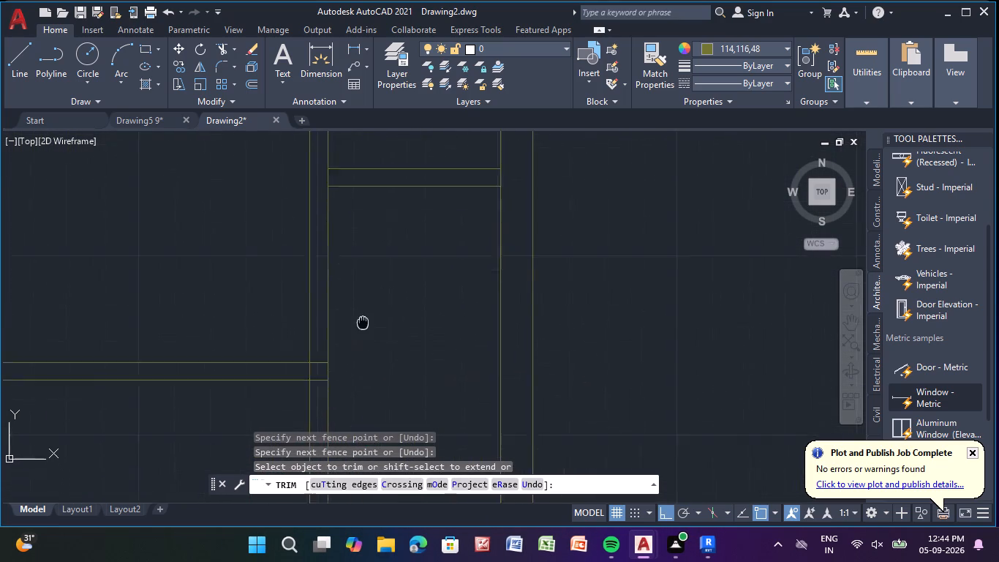
middle_drag(362, 322, 355, 315)
middle_drag(357, 309, 357, 244)
scroll(342, 318, up, 3)
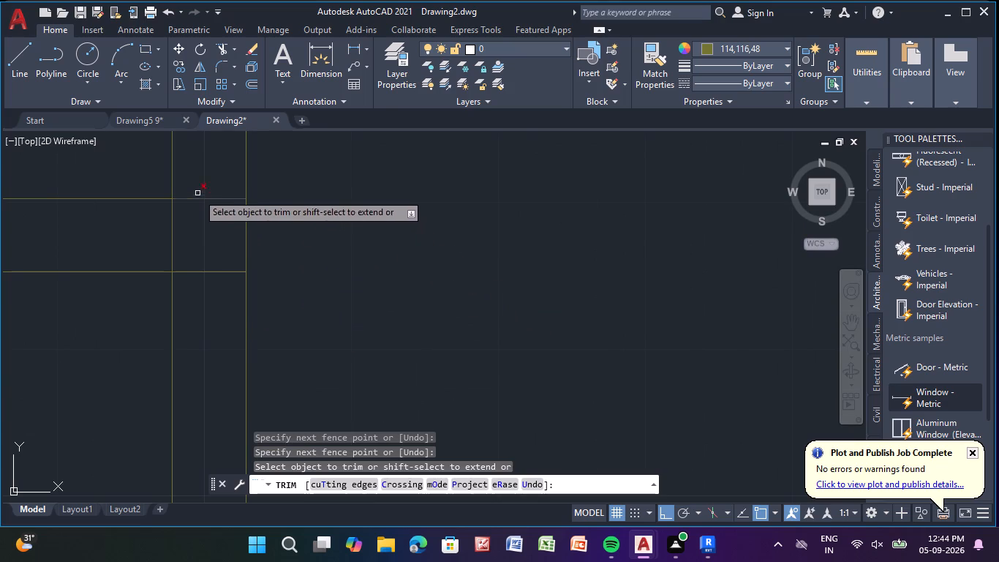
drag(197, 192, 214, 288)
drag(186, 243, 136, 233)
Trim the right vertical partition's outer line between the two lines of the small upper-right room's horizontal partition.
scroll(193, 255, down, 2)
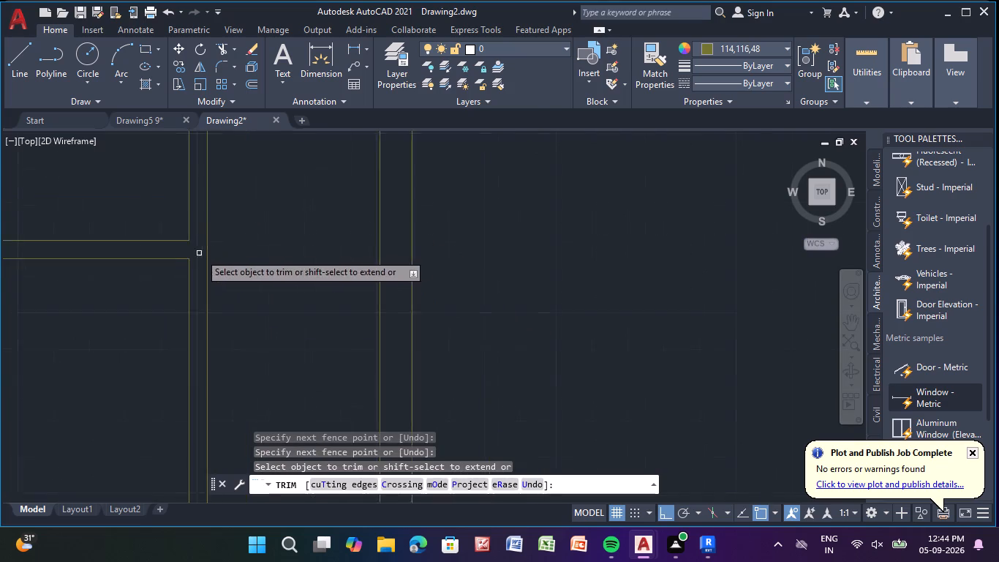
scroll(200, 252, down, 5)
middle_drag(227, 238, 258, 356)
scroll(255, 331, up, 2)
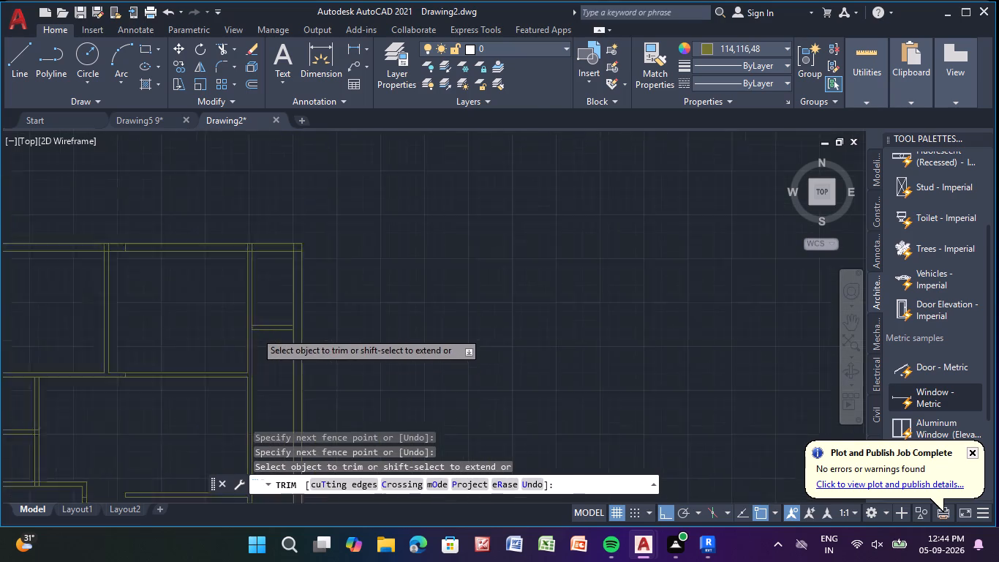
scroll(255, 331, up, 4)
drag(214, 321, 276, 326)
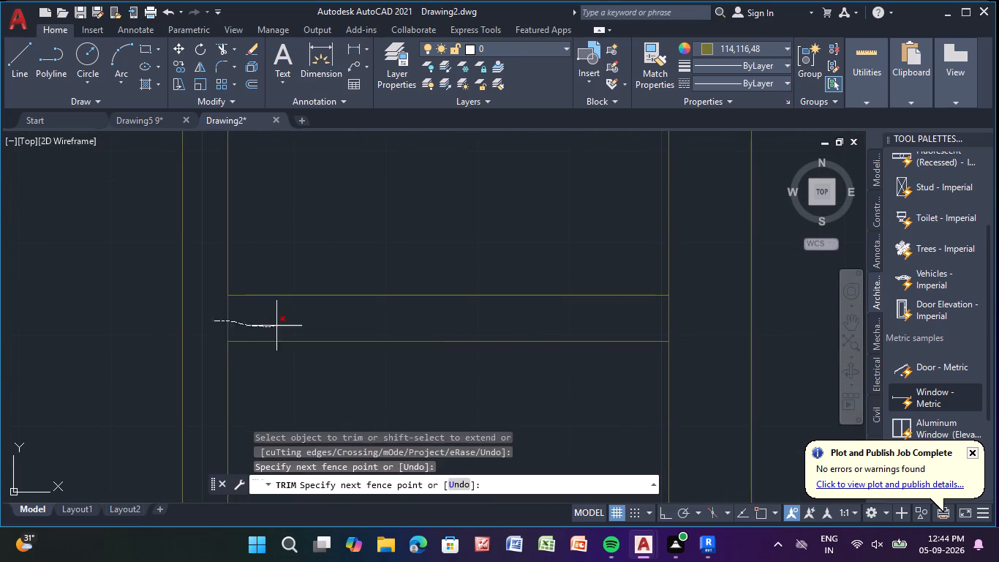
drag(276, 326, 276, 325)
Trim the right vertical partition's lines inside the top wall and the wall's inner line between them.
scroll(277, 326, down, 5)
middle_drag(275, 274, 299, 357)
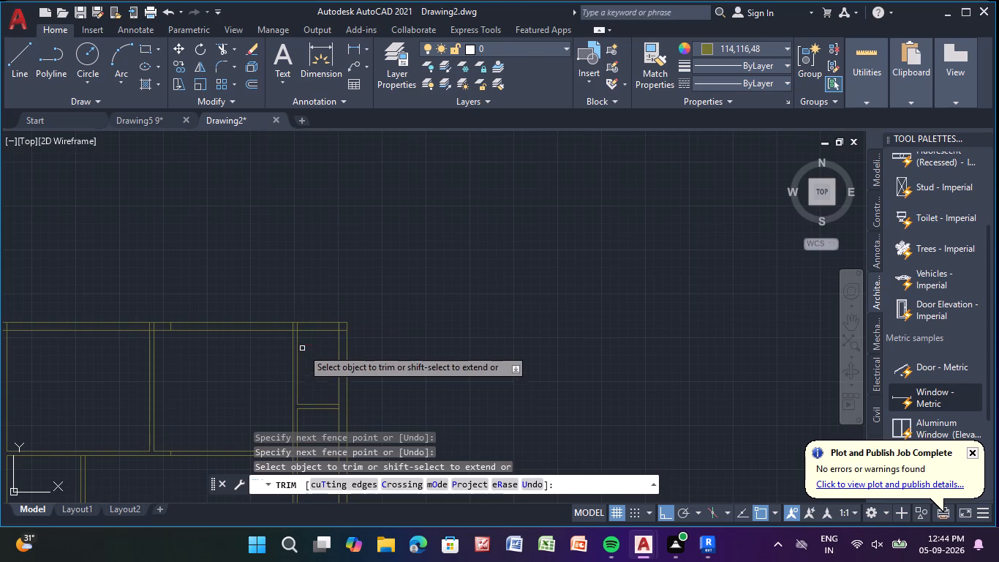
scroll(296, 331, up, 6)
drag(272, 315, 317, 315)
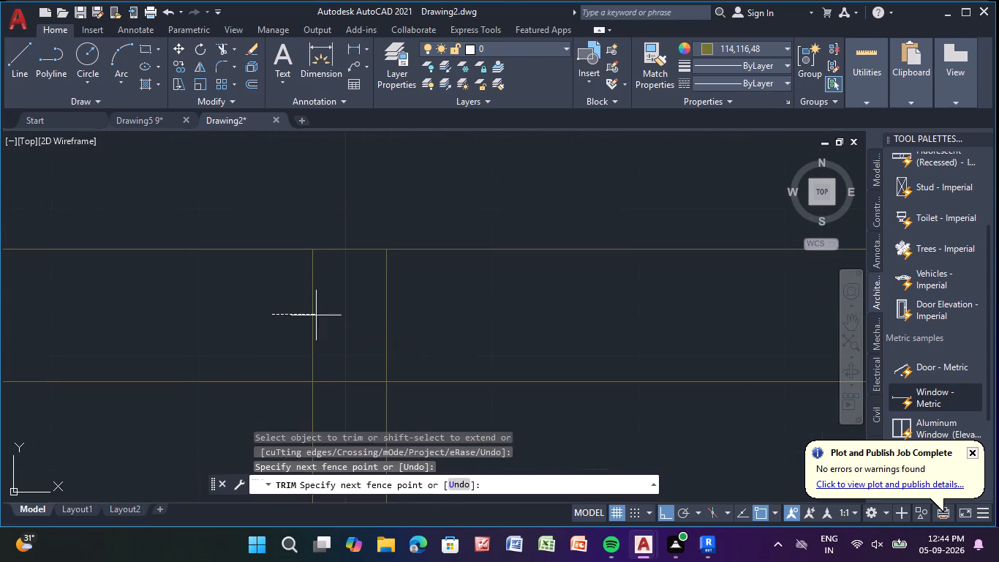
drag(317, 315, 391, 315)
scroll(359, 340, down, 3)
scroll(354, 356, up, 3)
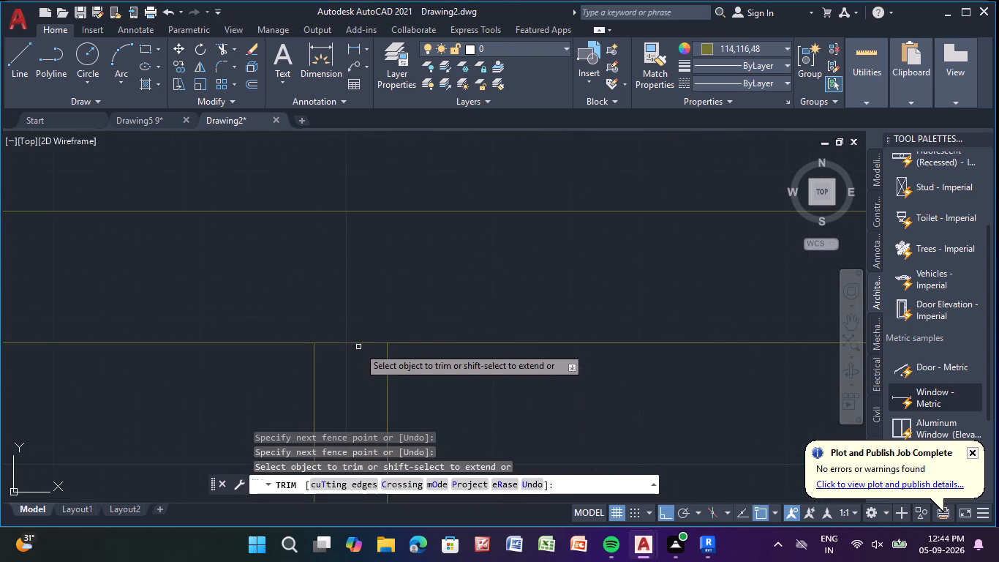
drag(359, 331, 361, 376)
Trim the overlapping inner wall lines at the building's upper-right outer corner.
scroll(361, 368, down, 4)
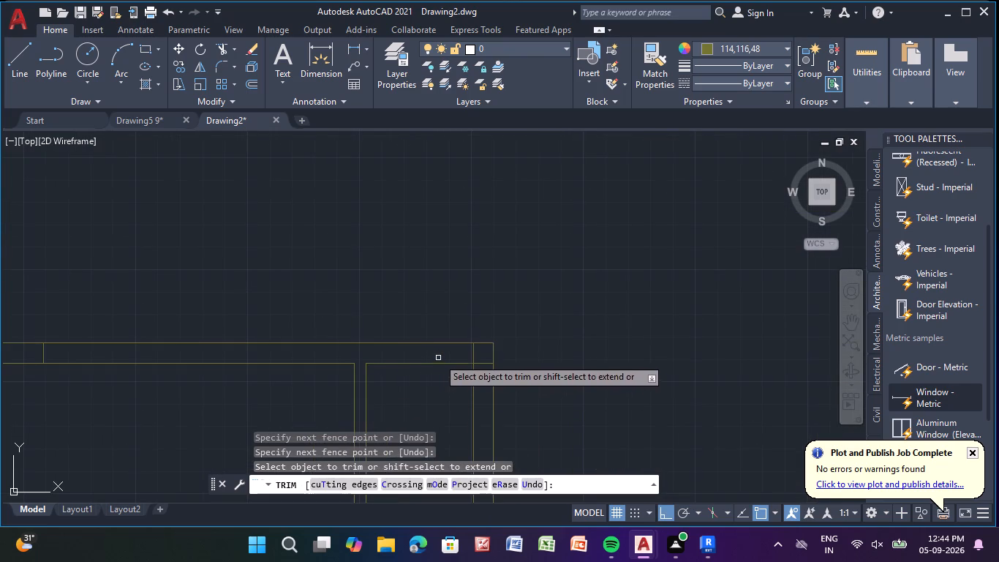
middle_drag(437, 357, 341, 282)
scroll(377, 285, up, 3)
drag(358, 283, 388, 282)
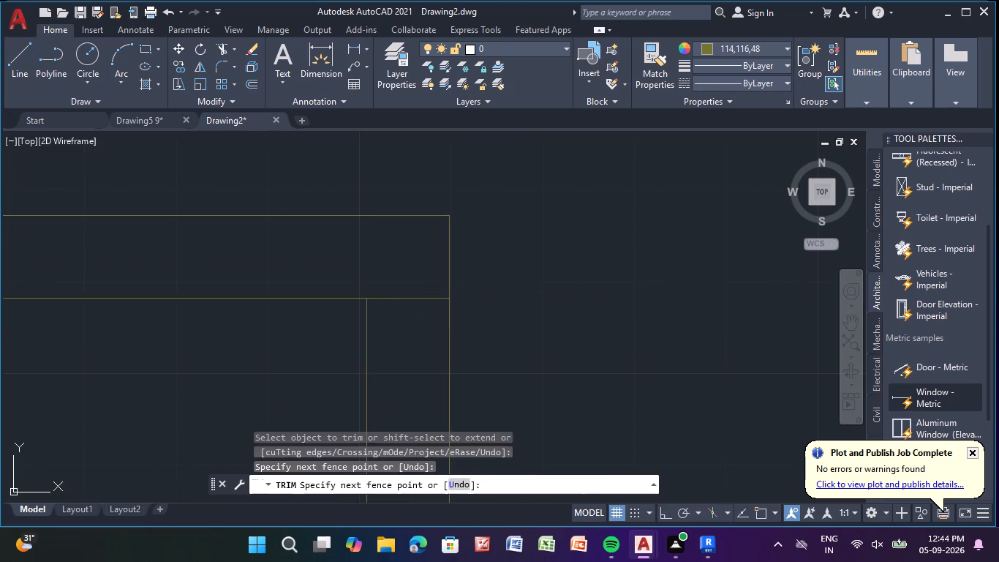
scroll(390, 282, down, 4)
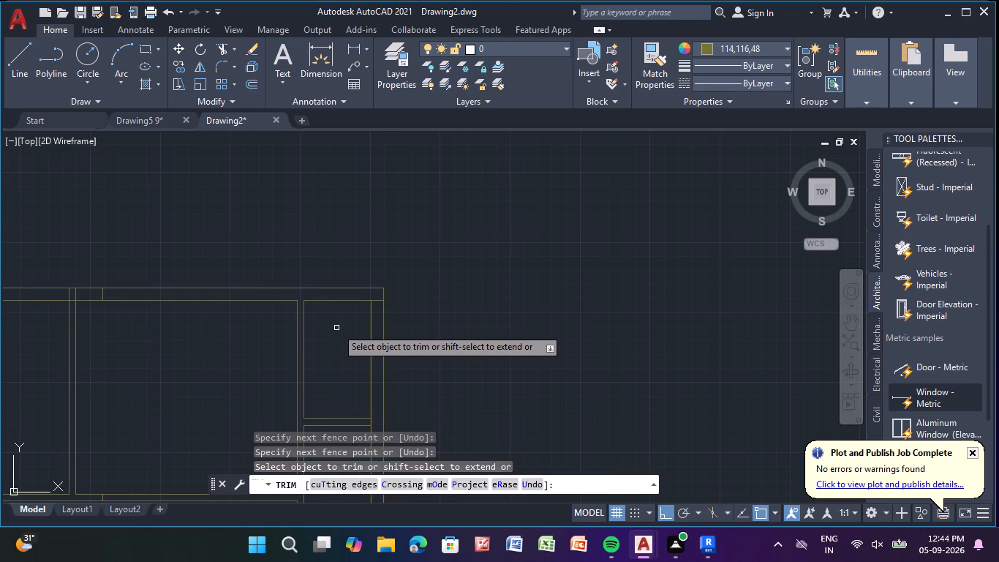
scroll(355, 318, up, 3)
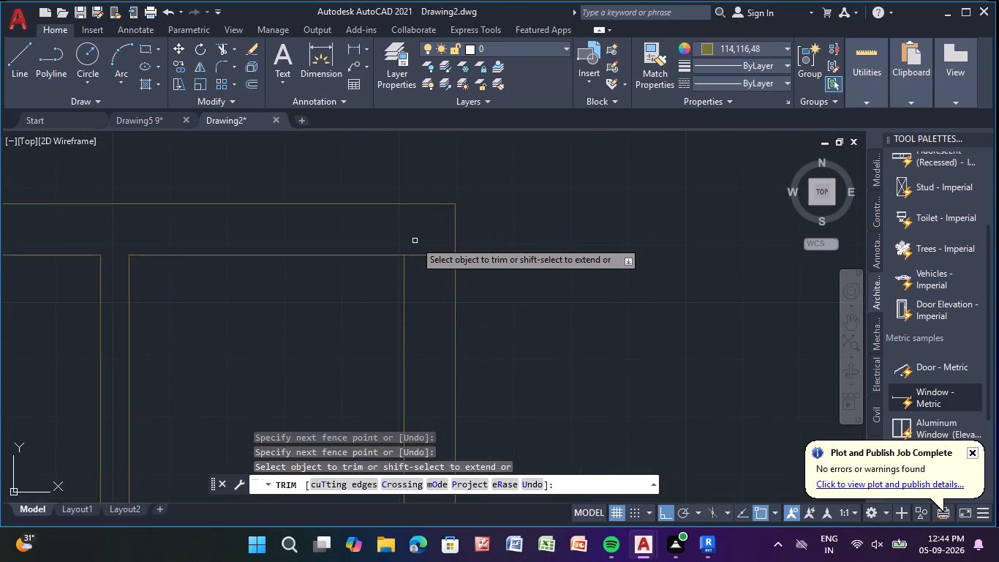
drag(415, 241, 421, 274)
Trim the right main wall's inner line between the two lines of the small upper-right room's partition.
scroll(421, 277, down, 4)
scroll(452, 334, down, 1)
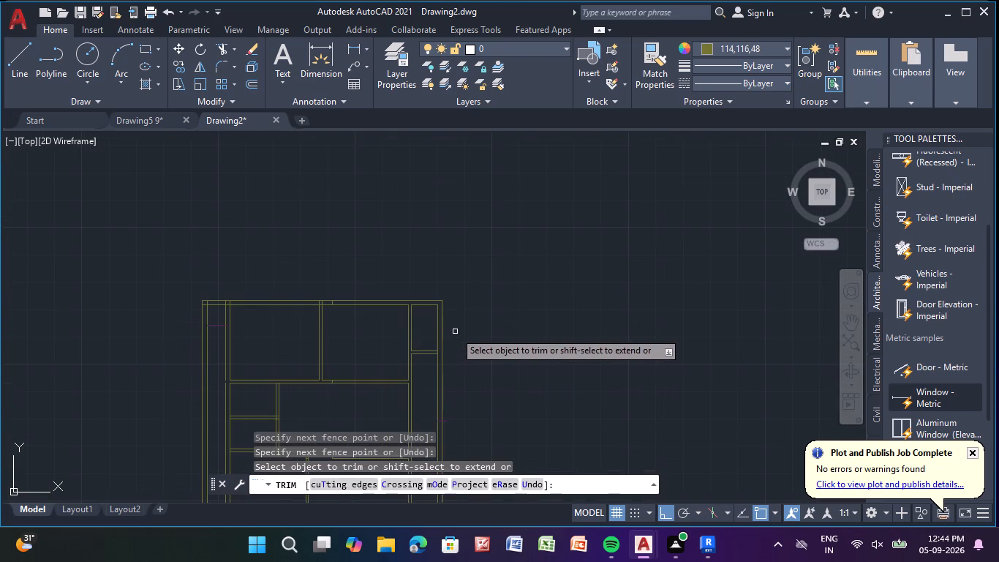
middle_drag(459, 342, 435, 255)
scroll(421, 261, up, 3)
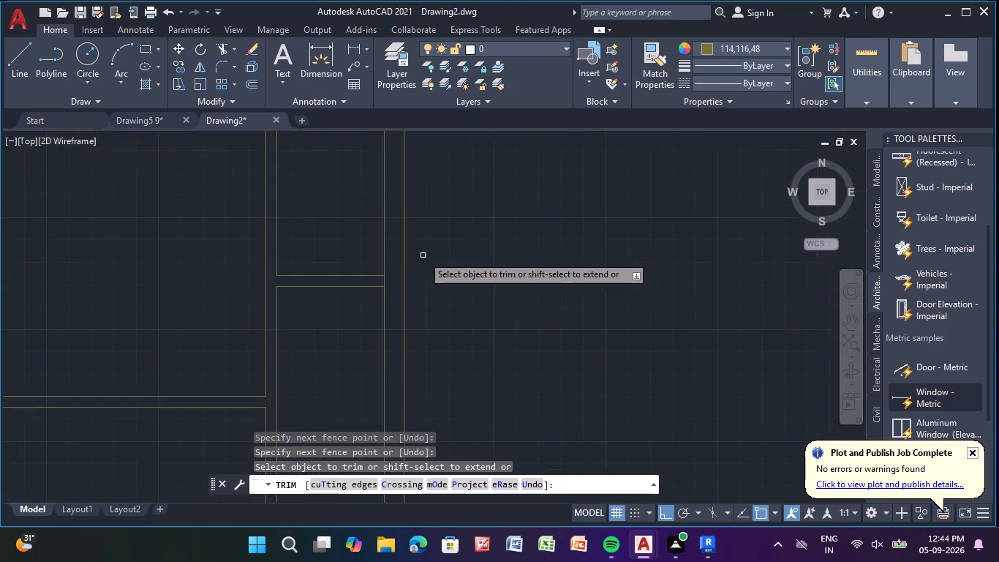
scroll(382, 284, up, 3)
drag(391, 274, 336, 287)
Remove the short stray line crossing the long horizontal partition below the upper-right bedroom with Trim.
scroll(327, 288, down, 5)
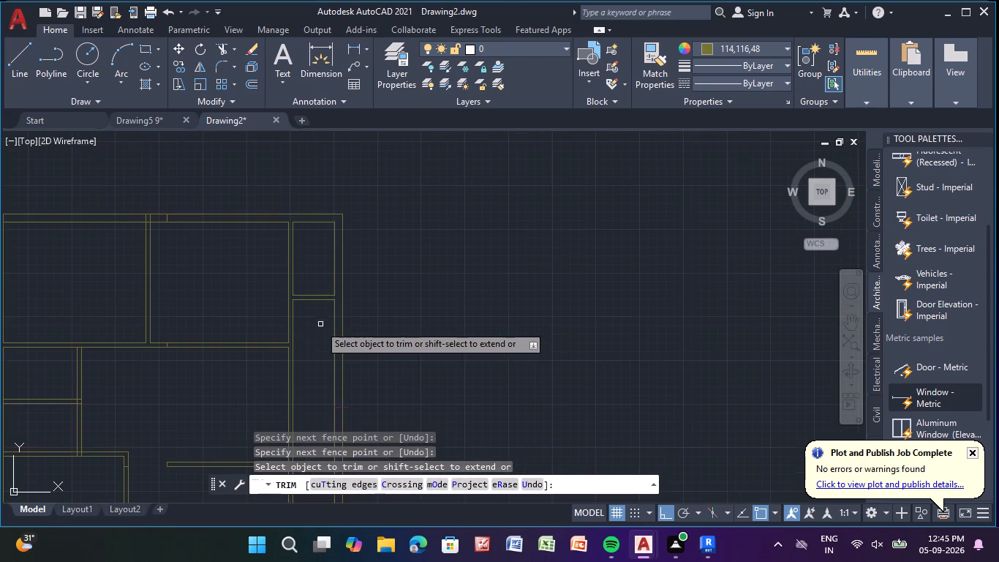
middle_drag(312, 334, 501, 330)
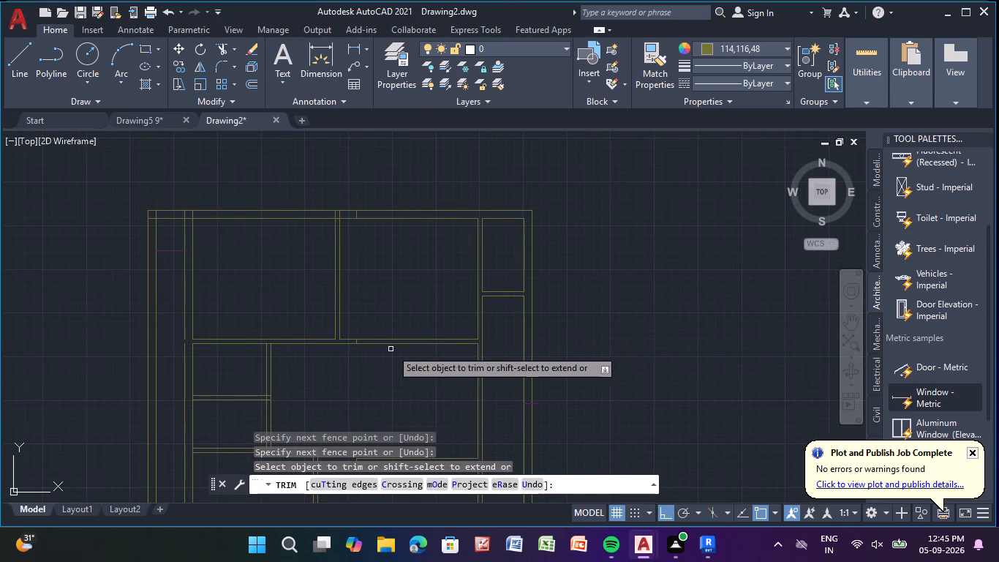
middle_click(437, 342)
middle_drag(378, 364, 396, 356)
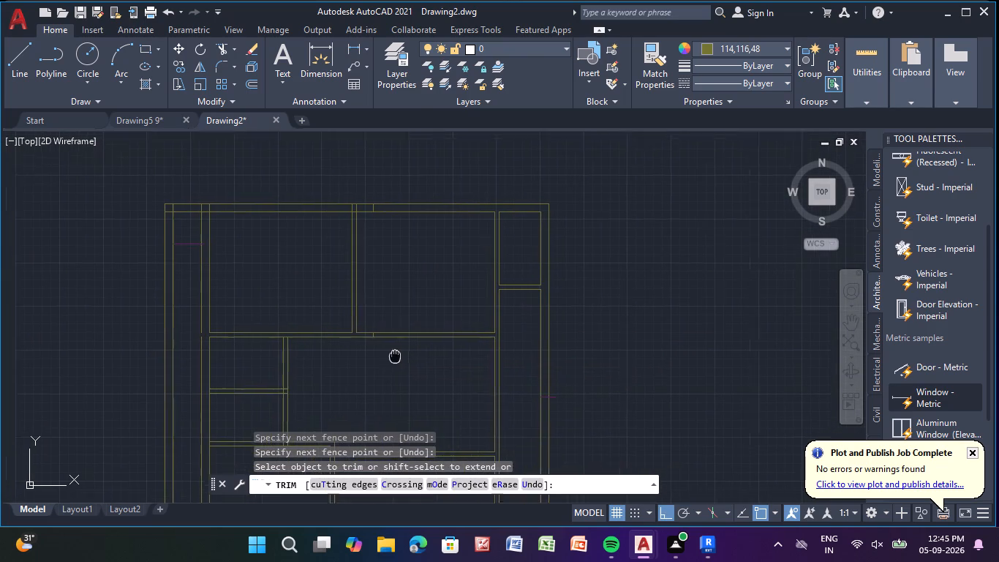
middle_drag(396, 356, 399, 355)
scroll(382, 340, up, 6)
drag(268, 326, 339, 321)
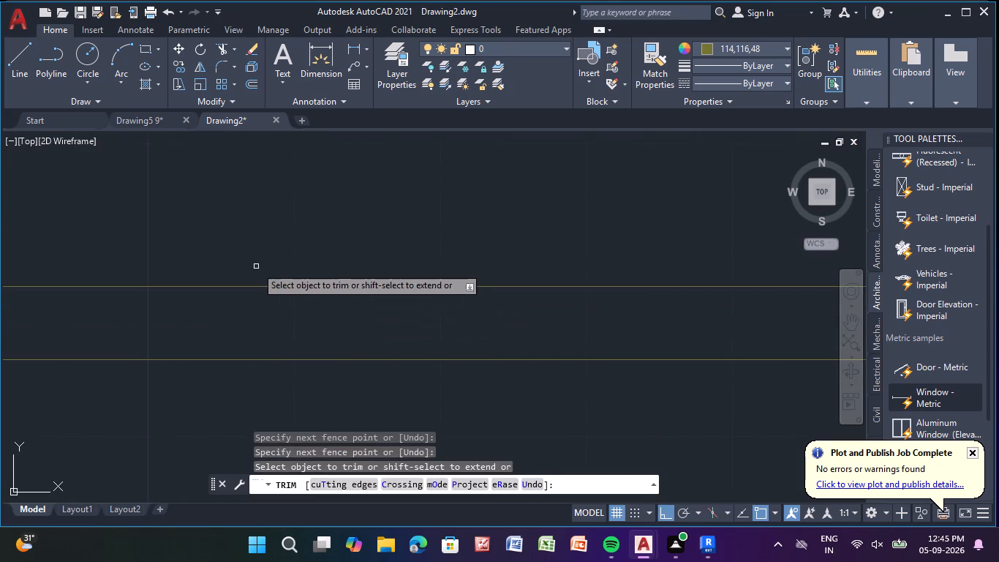
Remove the short stray vertical line inside the top wall above the upper-right bedroom with Trim.
scroll(257, 264, down, 3)
middle_drag(254, 223, 267, 394)
middle_drag(302, 302, 277, 489)
scroll(278, 357, down, 3)
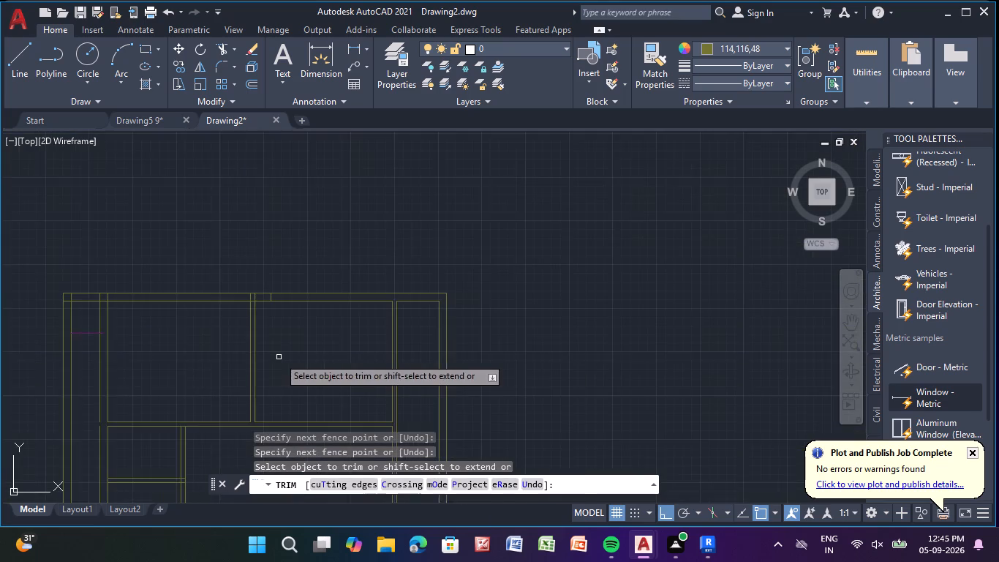
middle_drag(278, 356, 306, 446)
scroll(293, 396, up, 6)
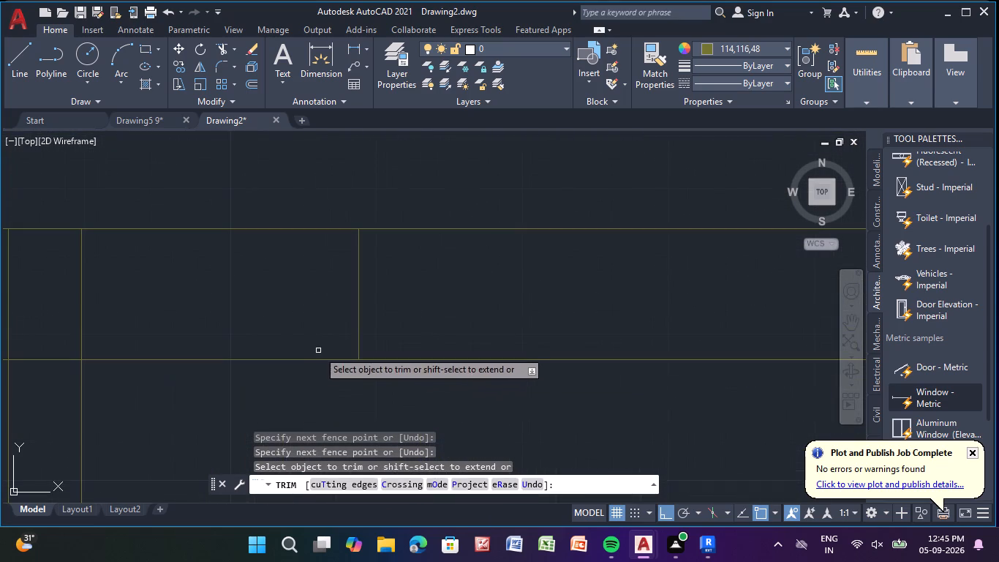
drag(344, 334, 404, 340)
Trim the partition lines between the two upper bedrooms inside the top wall, and the wall's inner line between them.
scroll(414, 343, down, 4)
scroll(313, 345, up, 3)
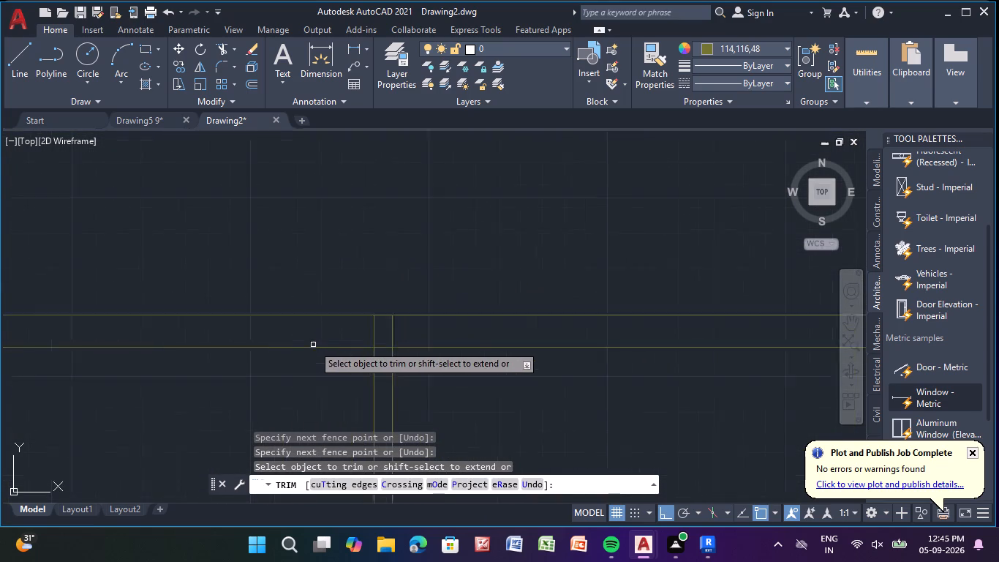
scroll(317, 338, up, 1)
drag(388, 314, 672, 310)
scroll(674, 312, down, 3)
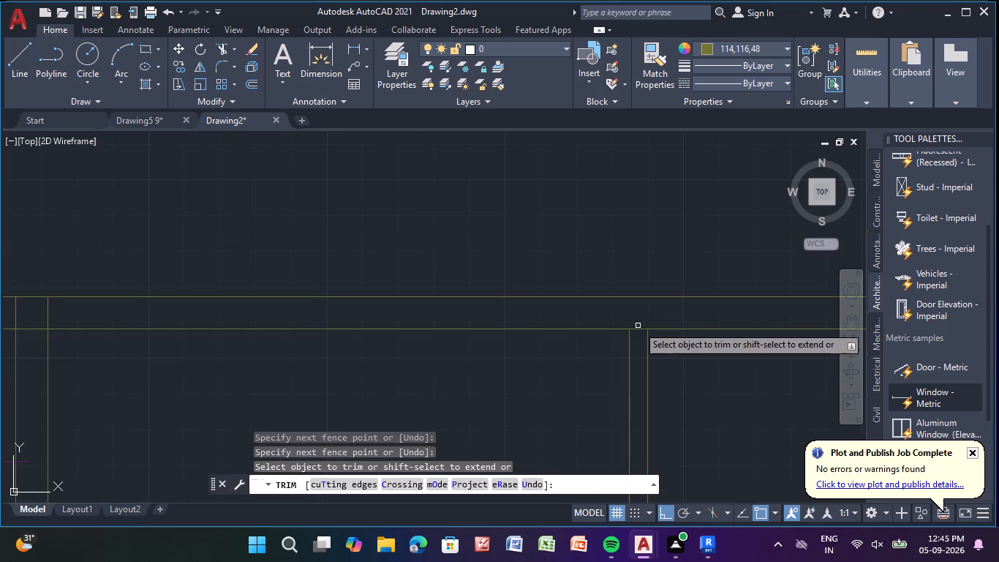
scroll(637, 326, up, 3)
drag(633, 331, 646, 383)
Trim the lines of the upper-left bedroom's left wall inside the top wall, and the top wall's inner line between them.
scroll(631, 354, down, 4)
middle_drag(368, 296, 432, 271)
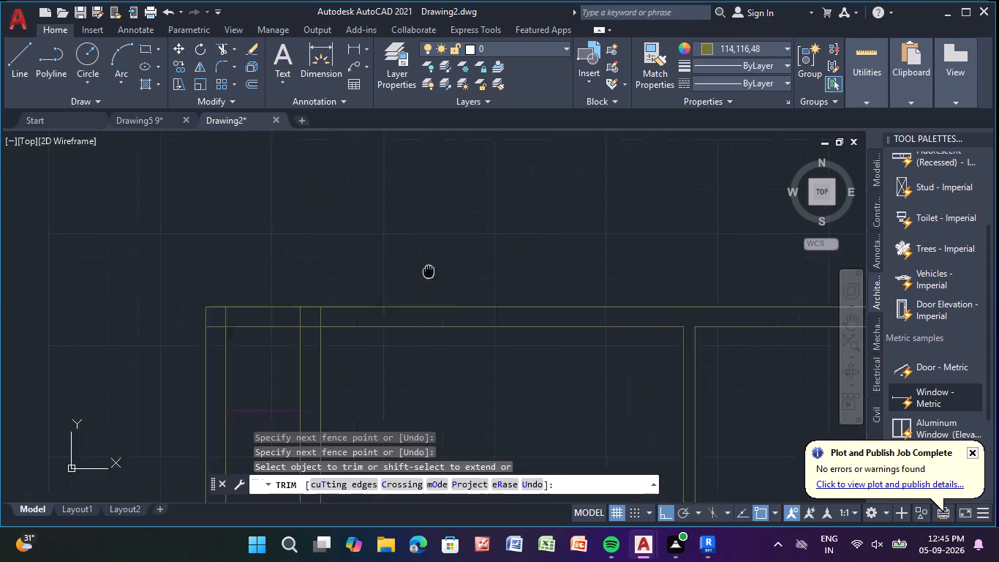
middle_drag(432, 271, 576, 239)
scroll(480, 285, up, 3)
drag(365, 285, 459, 269)
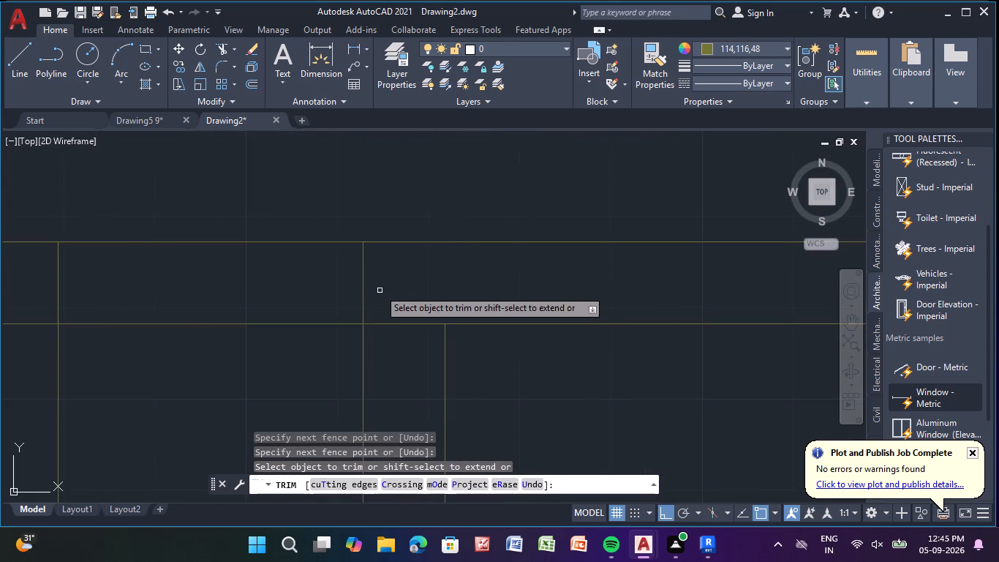
drag(414, 283, 339, 285)
drag(385, 304, 389, 346)
Trim the overlapping inner wall lines at the building's upper-left outer corner.
scroll(396, 319, down, 3)
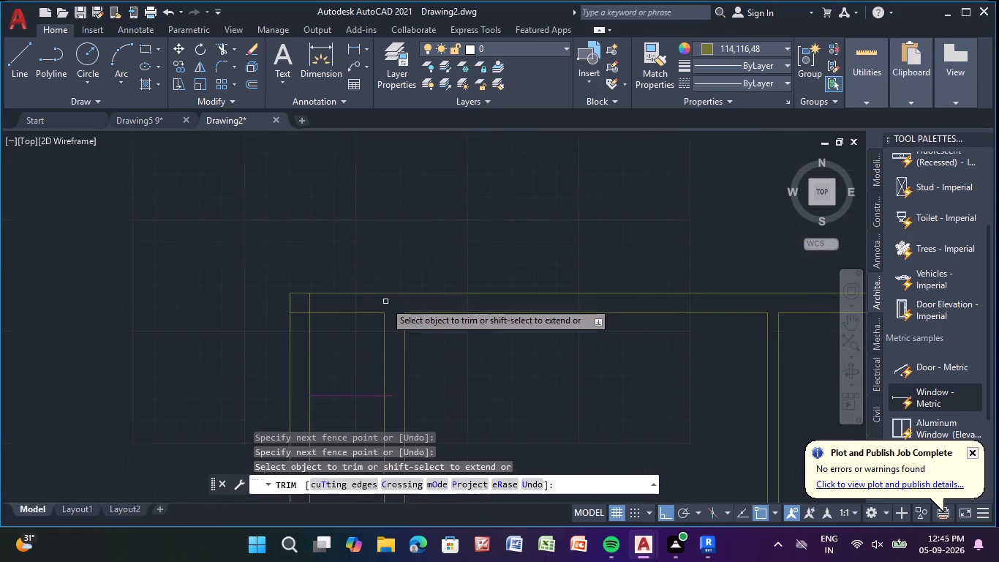
middle_drag(387, 298, 526, 269)
scroll(453, 282, up, 3)
drag(442, 252, 399, 270)
drag(396, 273, 392, 307)
scroll(395, 299, down, 4)
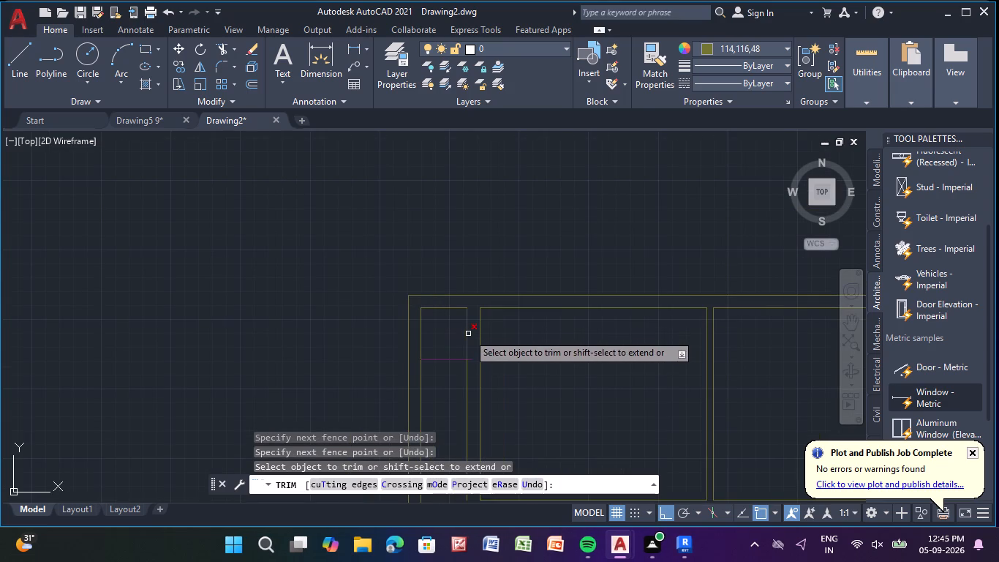
Draw a line closing the gap in the top wall's inner line above the upper-left bedroom's left wall.
middle_drag(442, 359, 423, 282)
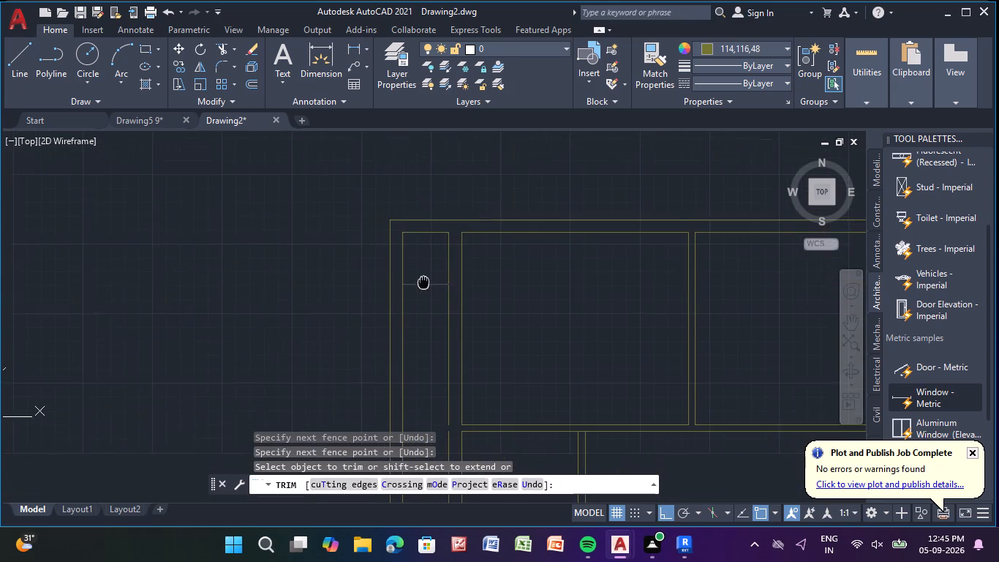
middle_drag(423, 282, 418, 269)
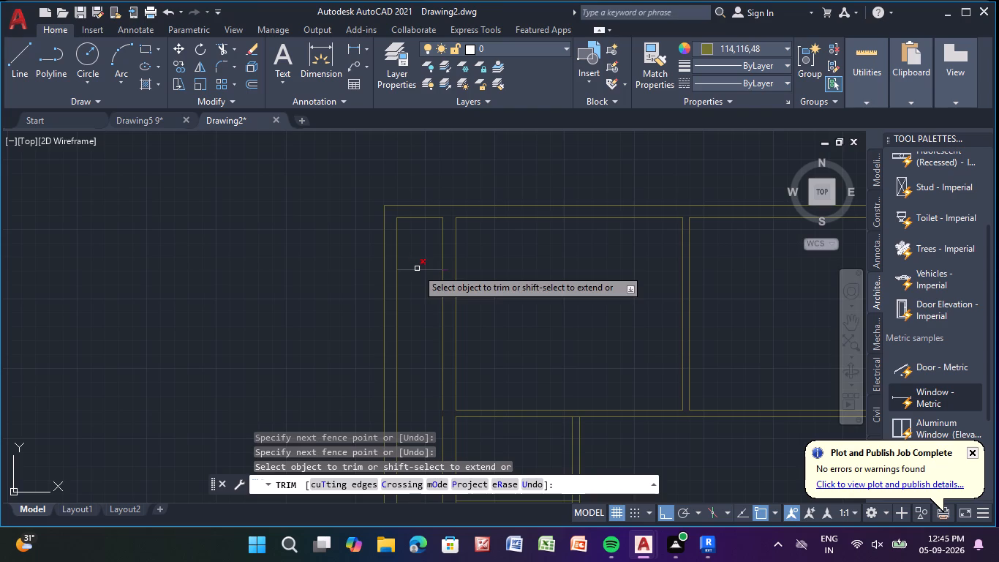
key(Escape)
key(Escape)
key(l)
key(Return)
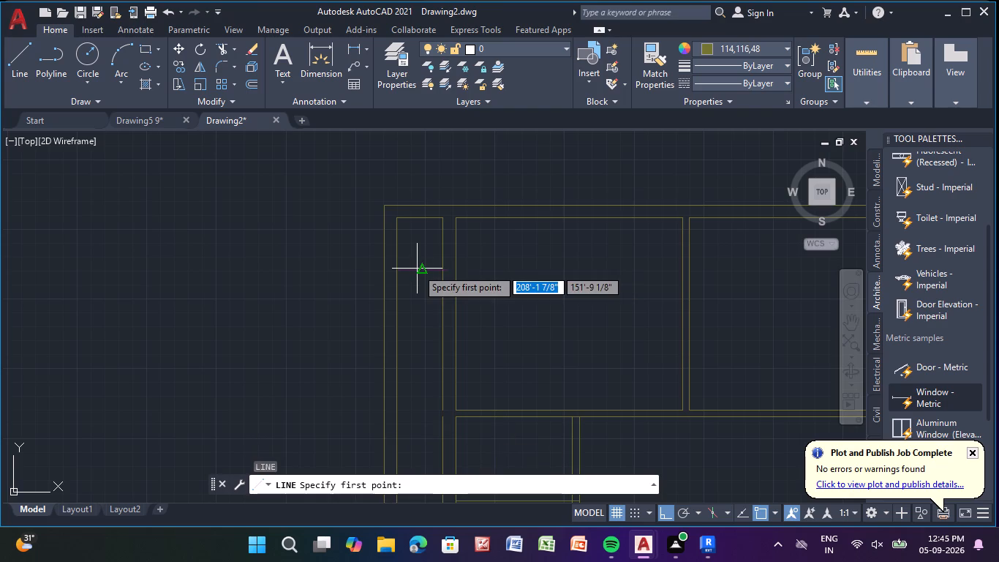
scroll(460, 224, up, 3)
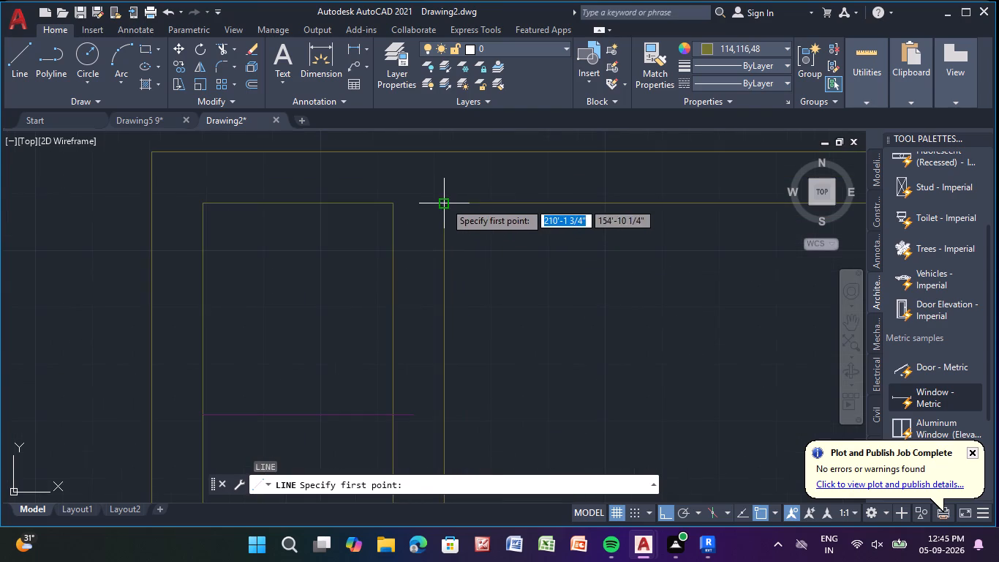
click(445, 201)
click(392, 205)
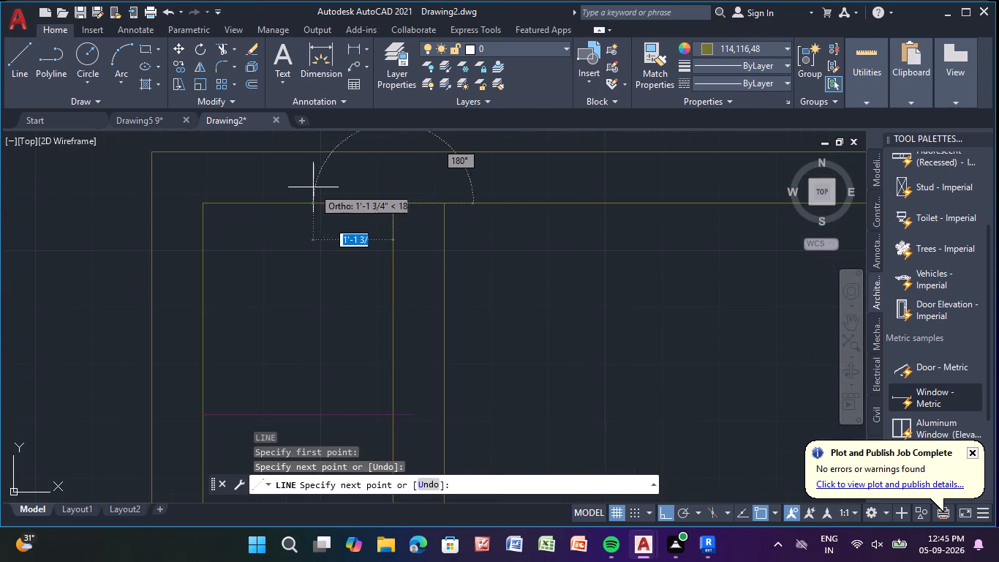
key(Escape)
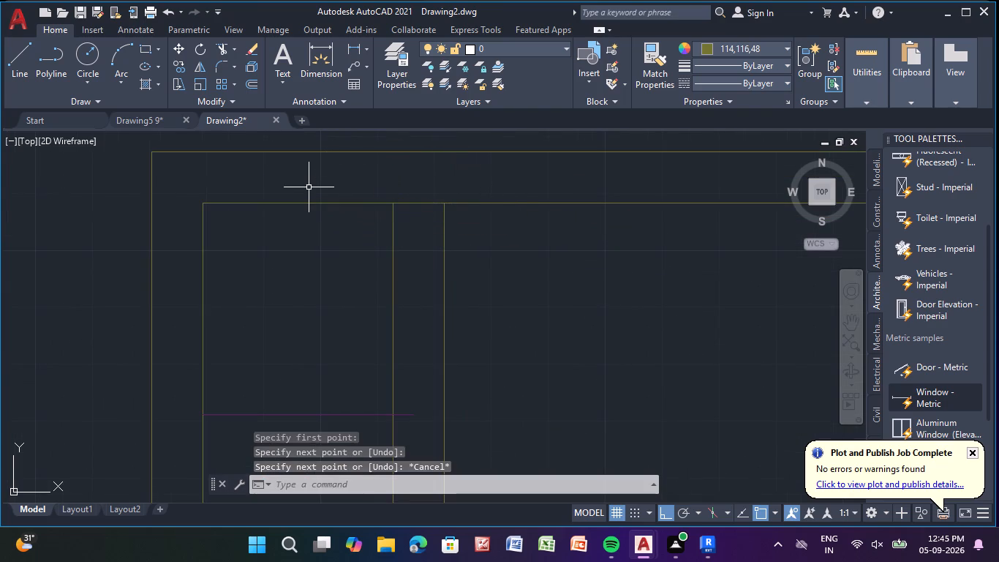
Extend the top wall's inner lines across the gaps above the partitions on either side of the upper-right bedroom.
scroll(309, 187, down, 3)
scroll(388, 230, down, 1)
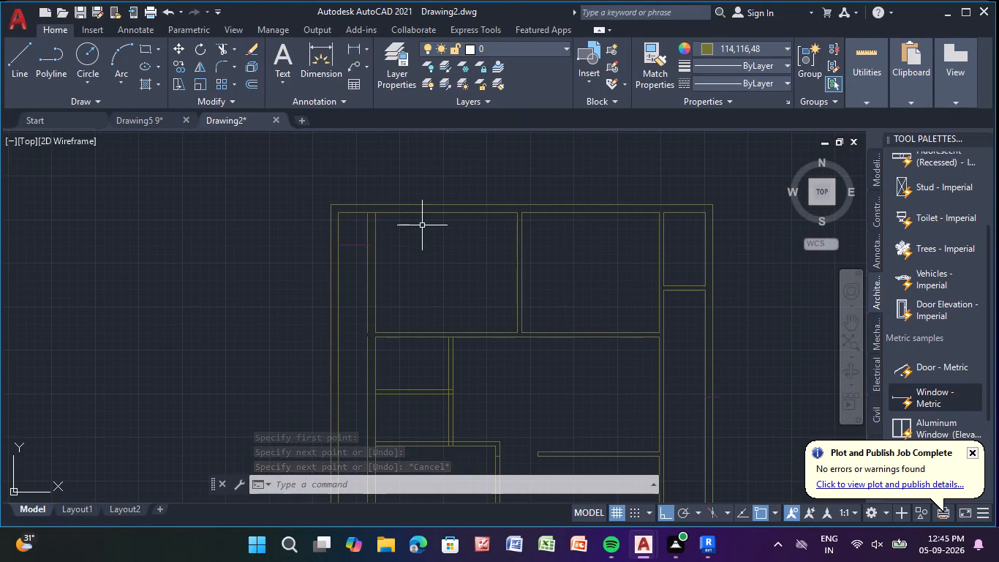
middle_drag(415, 231, 382, 298)
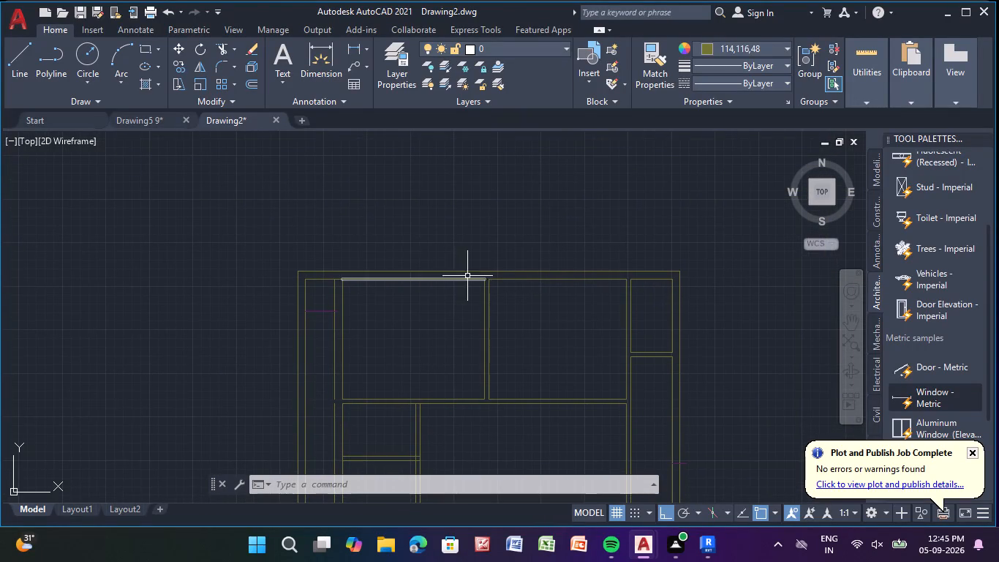
scroll(470, 272, up, 2)
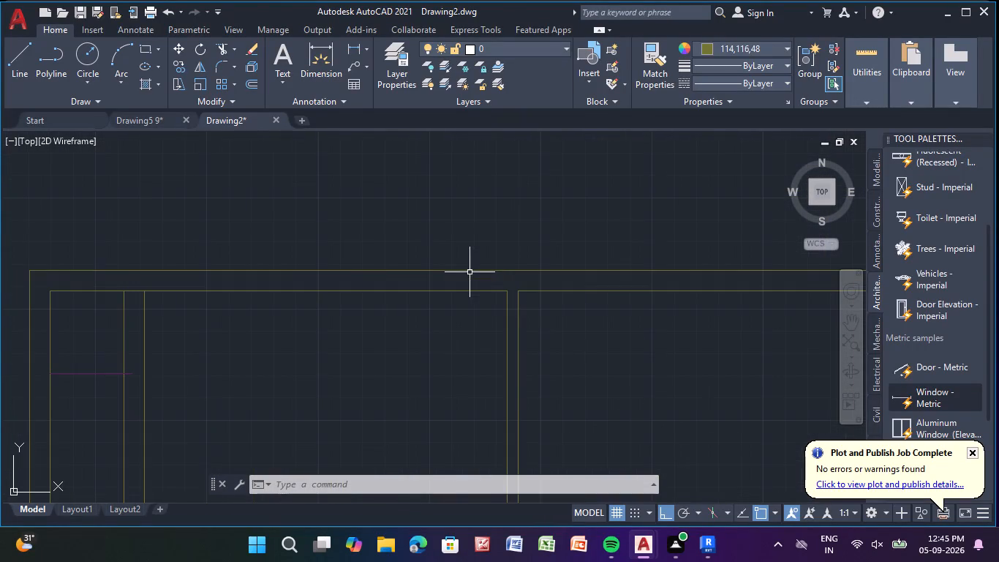
text(ex)
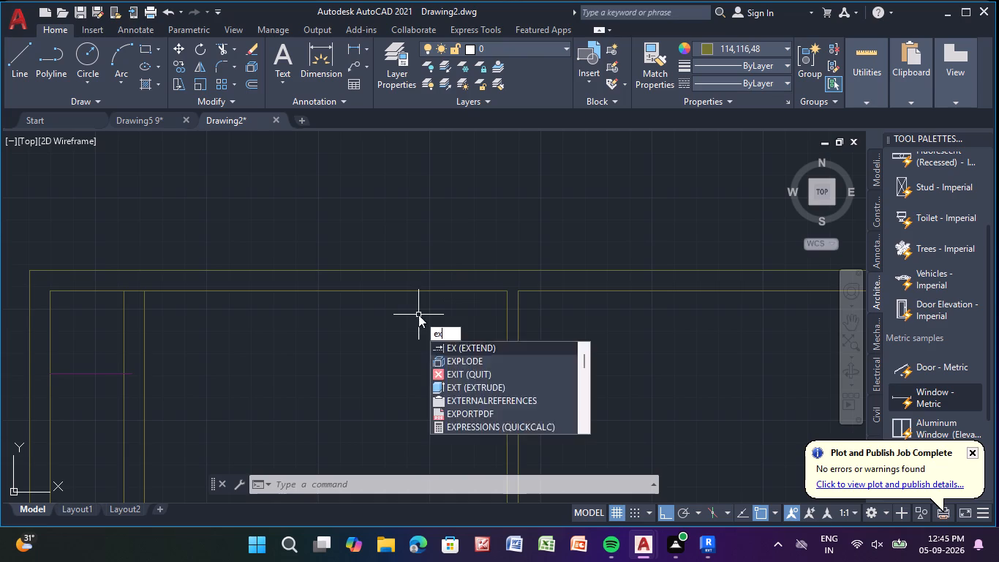
key(Return)
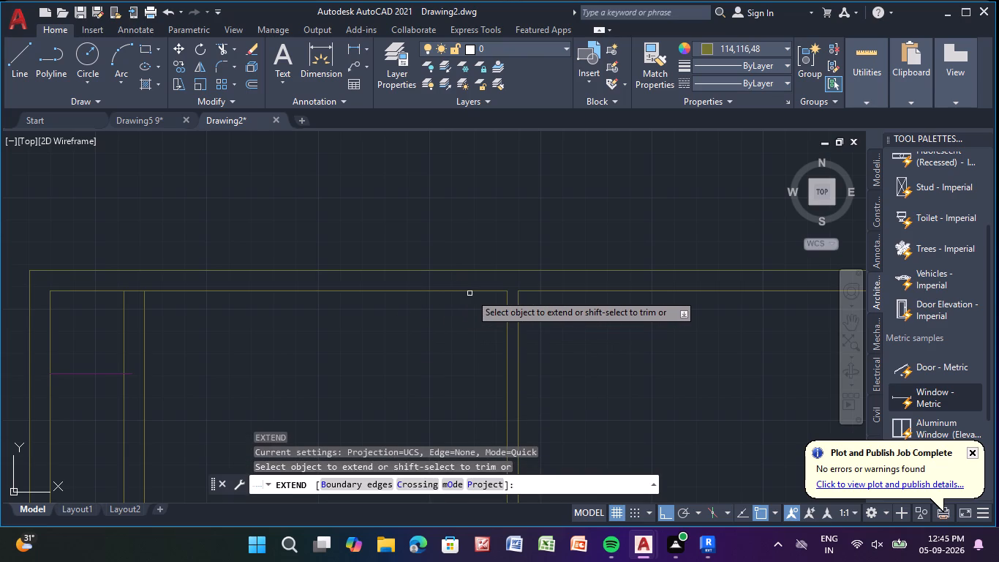
click(477, 291)
scroll(619, 321, down, 2)
middle_drag(620, 319, 326, 379)
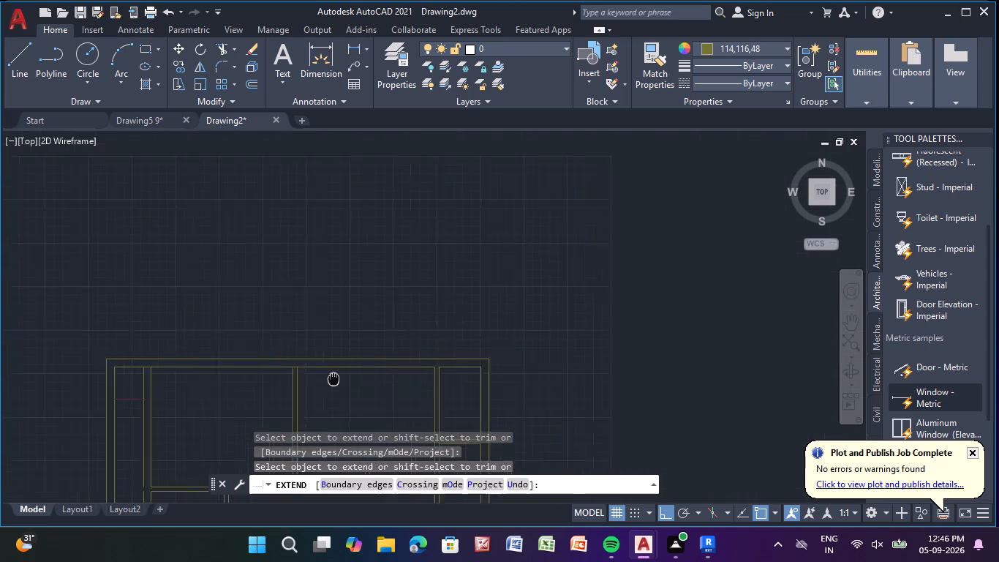
middle_drag(326, 379, 317, 381)
scroll(410, 375, up, 3)
click(402, 359)
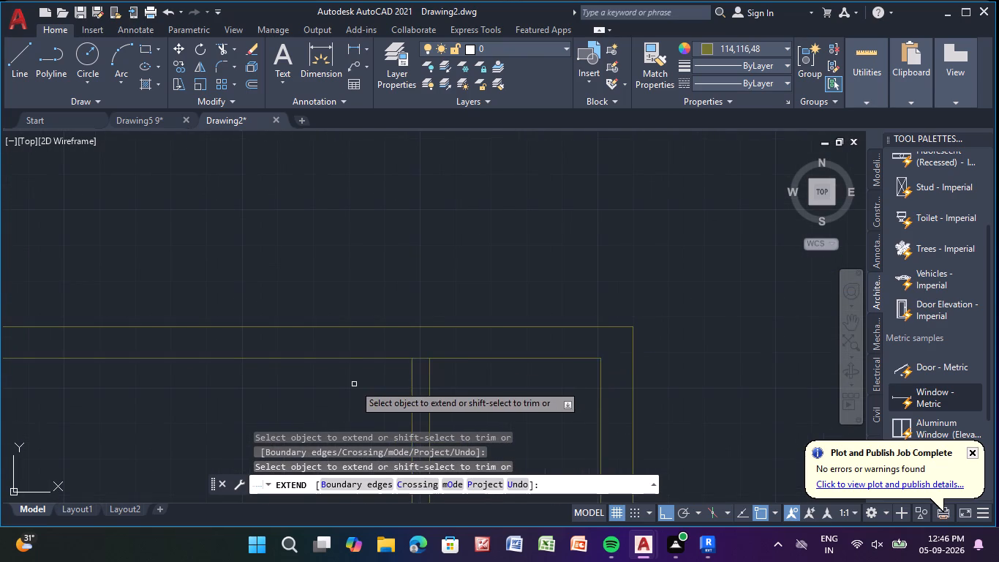
scroll(334, 389, down, 4)
middle_drag(334, 389, 429, 302)
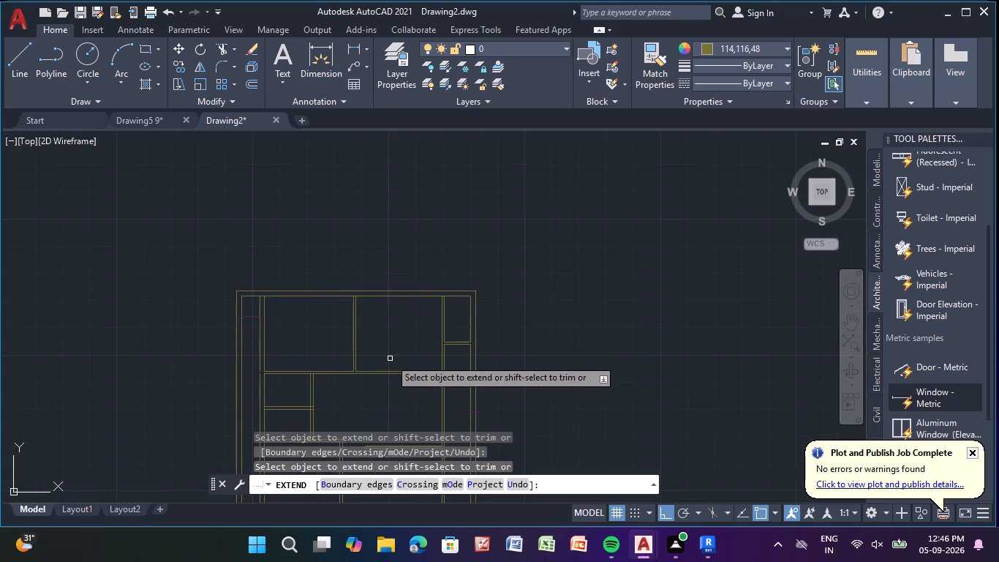
middle_drag(390, 355, 445, 298)
scroll(402, 362, up, 3)
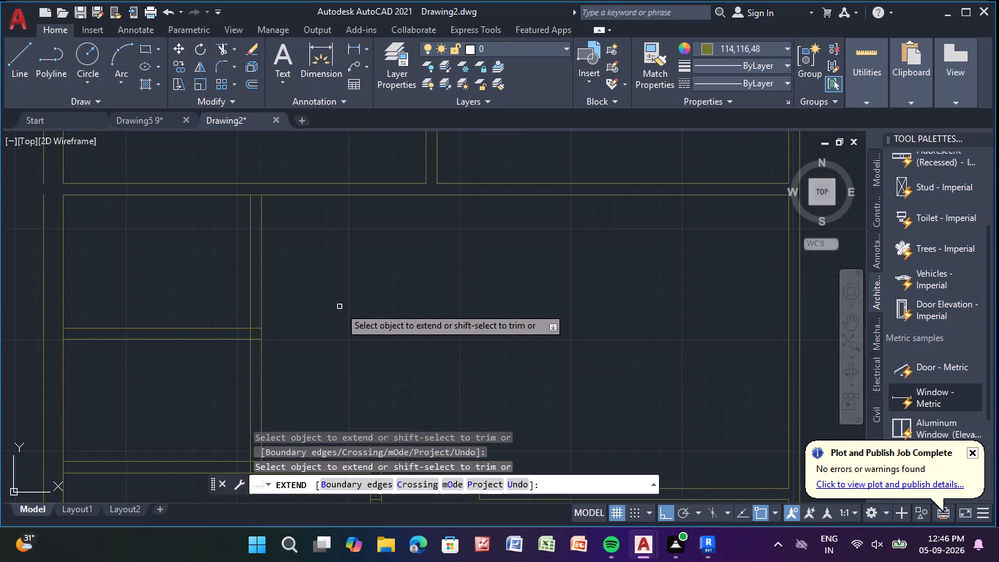
key(Escape)
key(Escape)
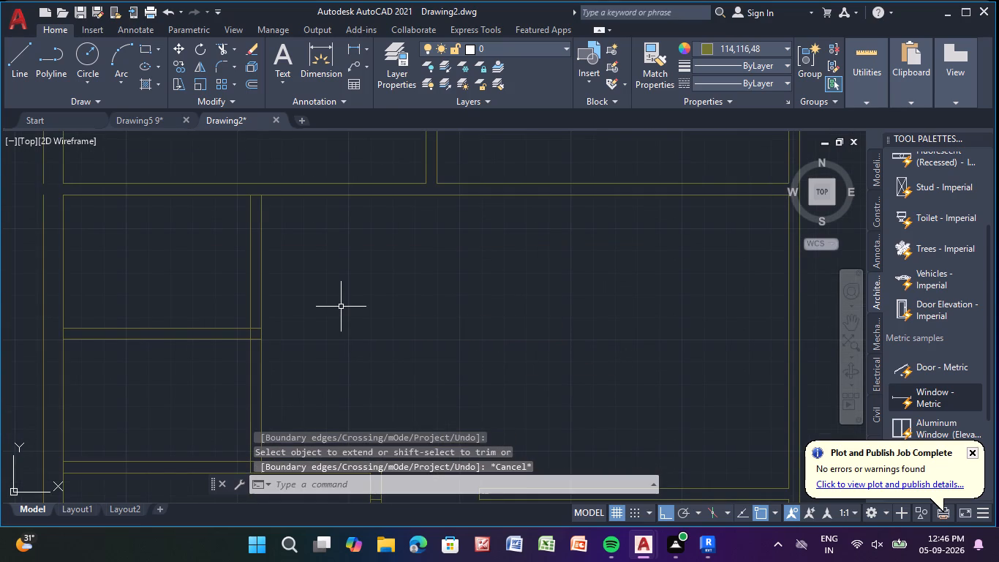
Trim the horizontal partition line where the small left rooms' vertical partition meets the bedrooms' lower partition.
text(tr)
key(Return)
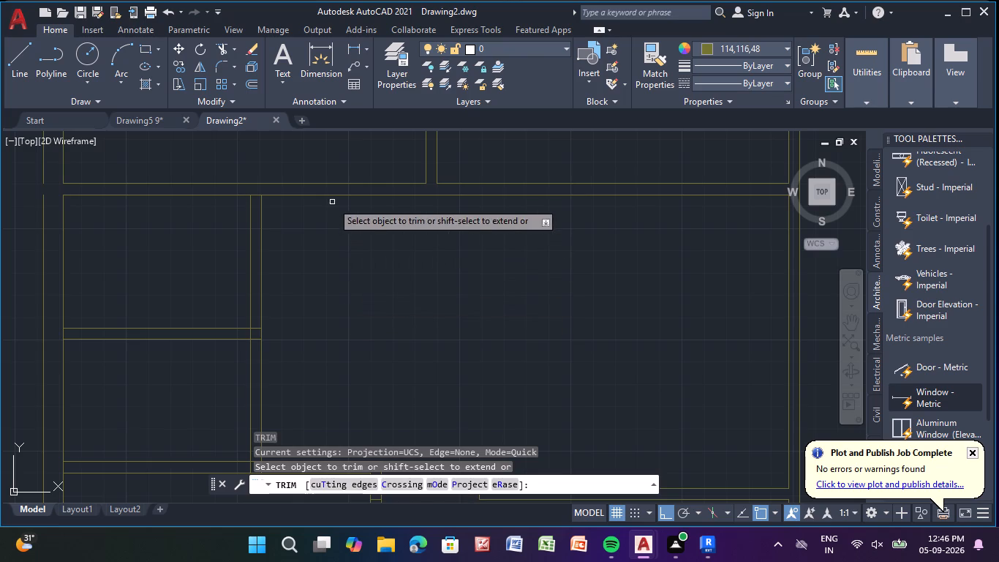
scroll(299, 204, up, 1)
middle_drag(298, 202, 456, 263)
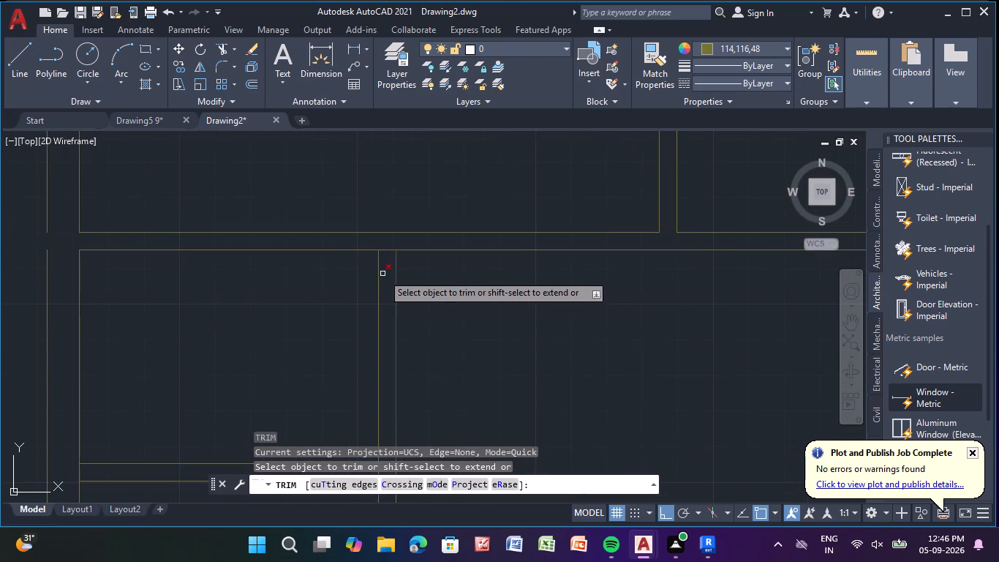
scroll(388, 266, up, 2)
drag(373, 222, 382, 255)
Trim the overlapping lines where the partition between the two small left rooms meets their vertical partition.
scroll(383, 261, down, 4)
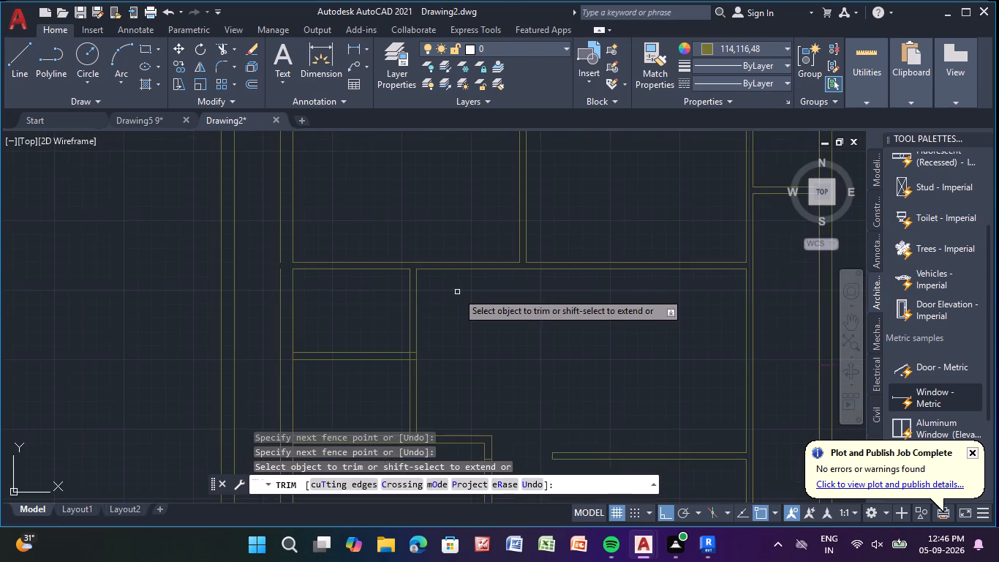
middle_drag(457, 291, 480, 165)
scroll(443, 240, up, 3)
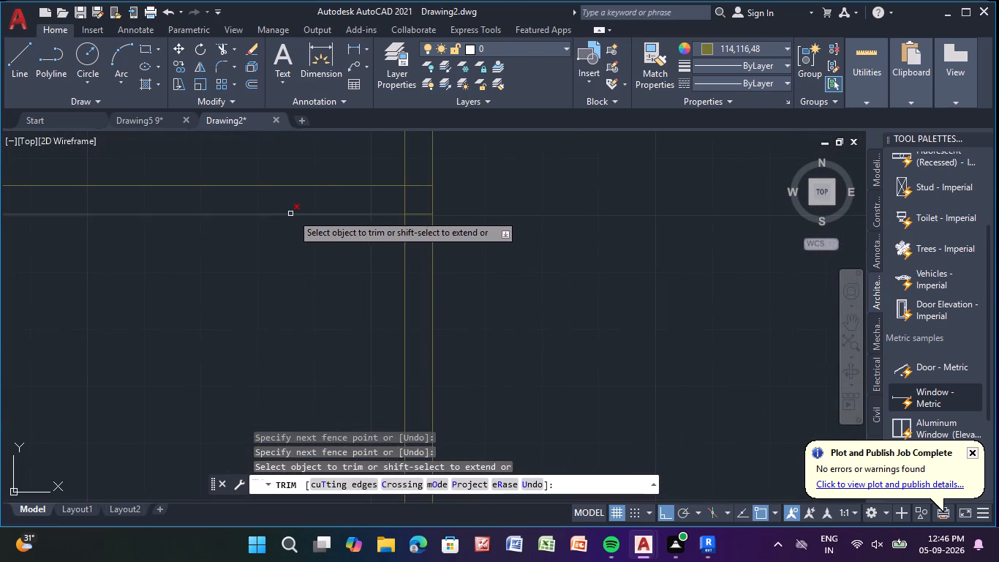
scroll(412, 186, up, 3)
drag(419, 177, 412, 340)
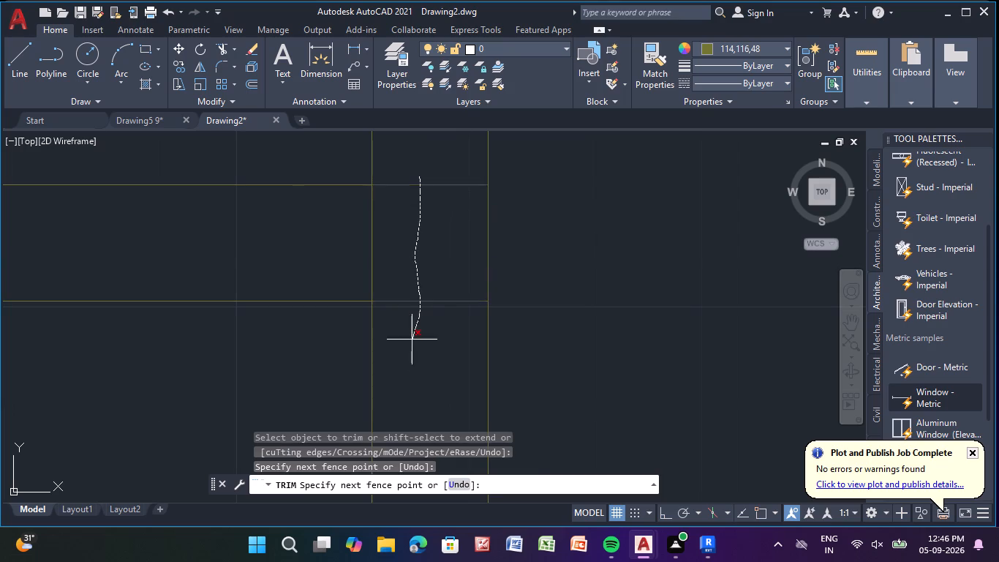
drag(412, 340, 410, 356)
drag(425, 233, 211, 231)
Trim the short stray line across the right partition of the large left room, near its upper corner.
scroll(267, 239, down, 4)
scroll(403, 255, down, 2)
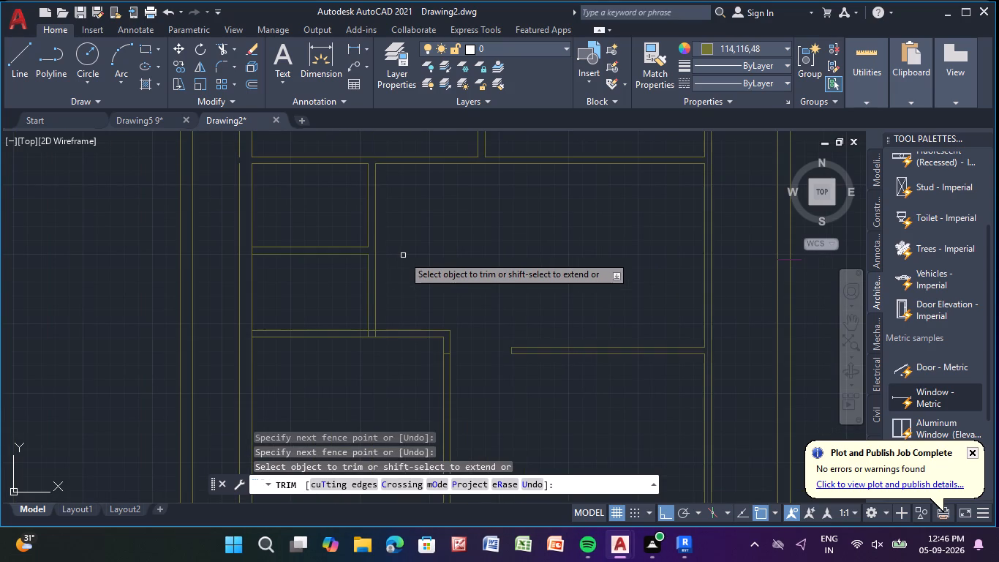
scroll(399, 257, down, 2)
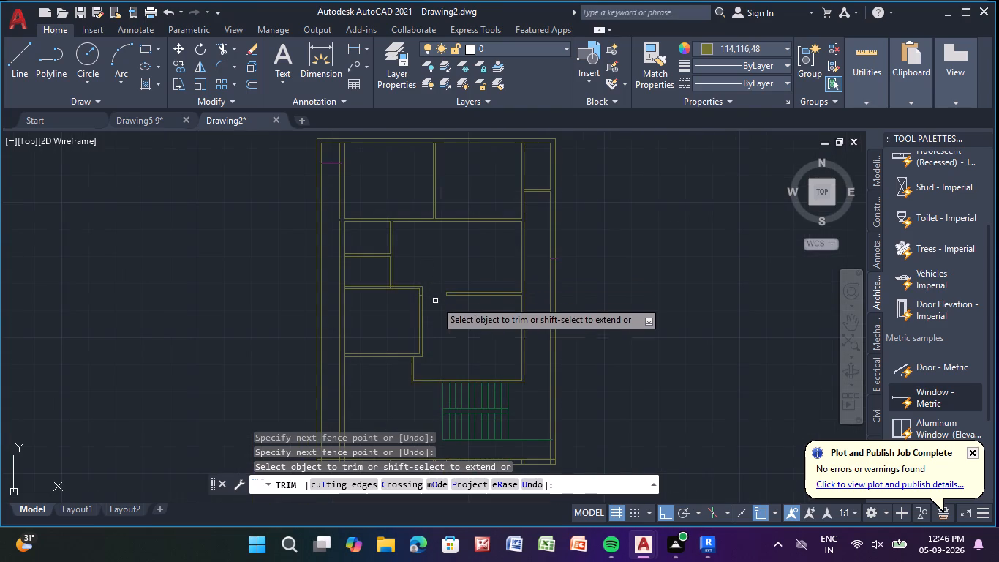
scroll(432, 292, up, 4)
scroll(355, 321, up, 3)
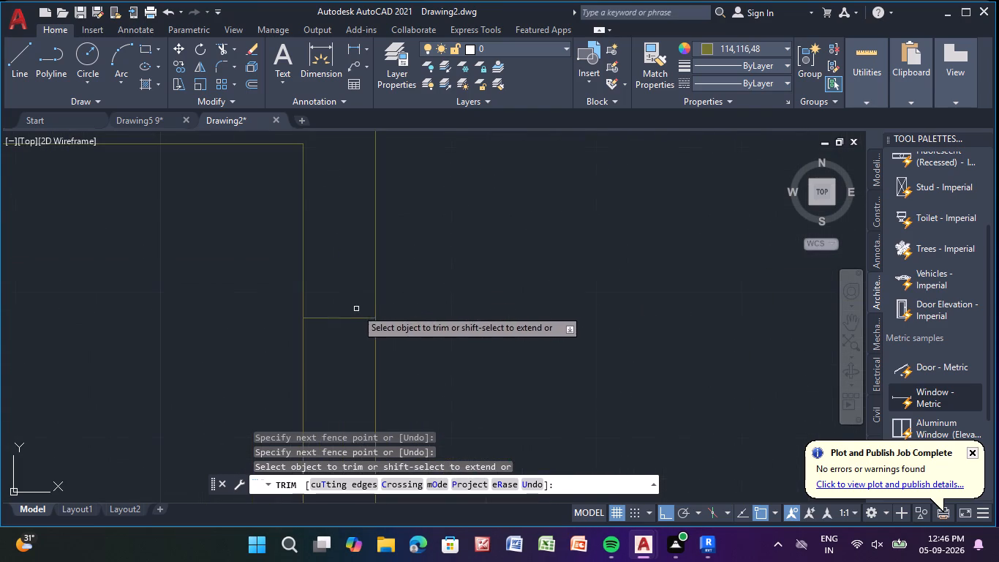
drag(350, 299, 342, 352)
Trim the overlapping lines where the small rooms' vertical partition meets the large left room's top partition.
scroll(342, 339, down, 4)
middle_drag(207, 331, 368, 342)
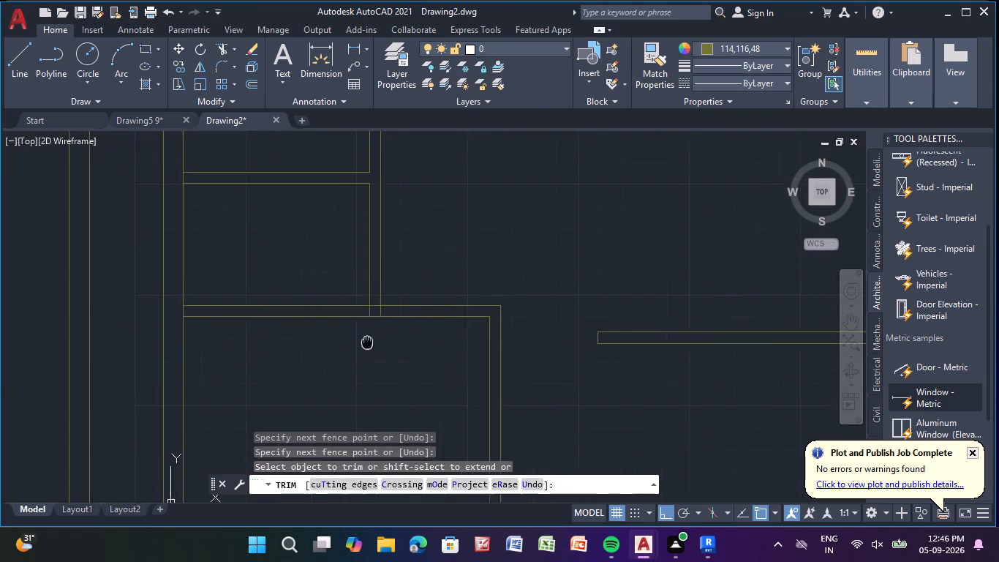
middle_drag(368, 342, 380, 343)
scroll(420, 313, up, 4)
drag(353, 302, 97, 311)
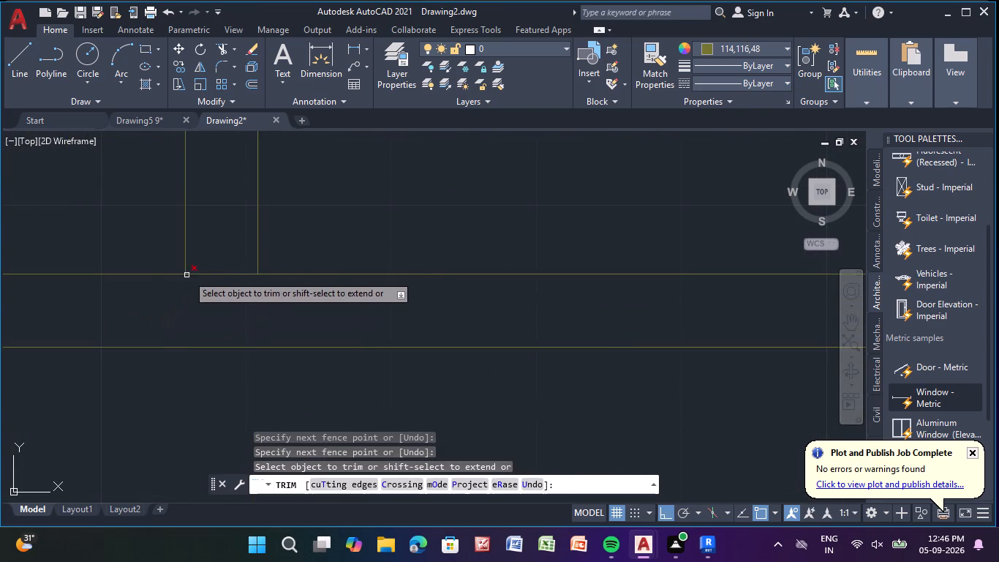
drag(222, 264, 219, 299)
Trim the large left room's lower partition line between the two vertical lines of the partition below it.
scroll(216, 299, up, 1)
scroll(216, 299, down, 6)
scroll(247, 361, down, 1)
middle_drag(251, 360, 260, 339)
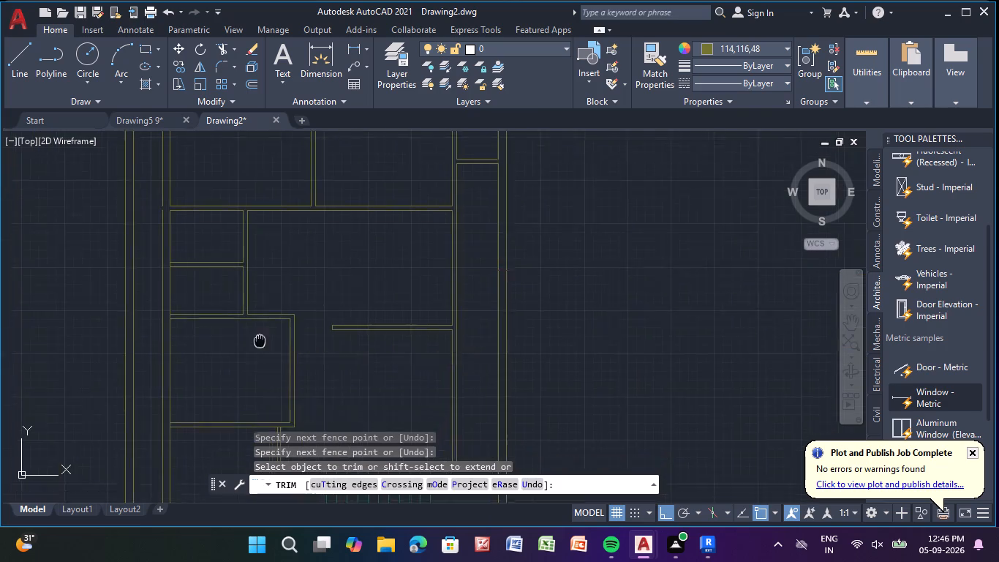
middle_drag(260, 339, 277, 229)
scroll(277, 228, up, 1)
scroll(278, 287, down, 2)
scroll(301, 321, up, 3)
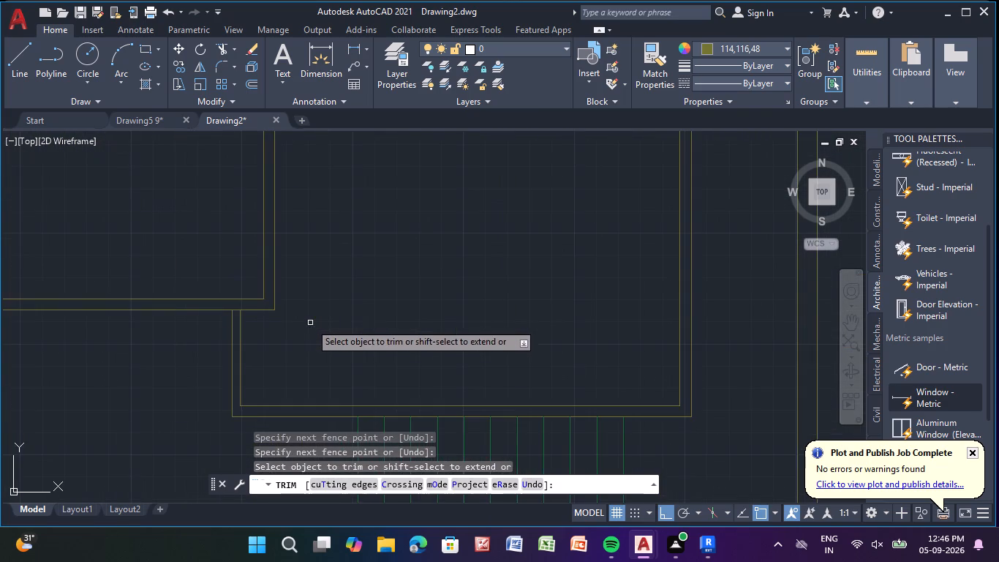
scroll(256, 321, up, 2)
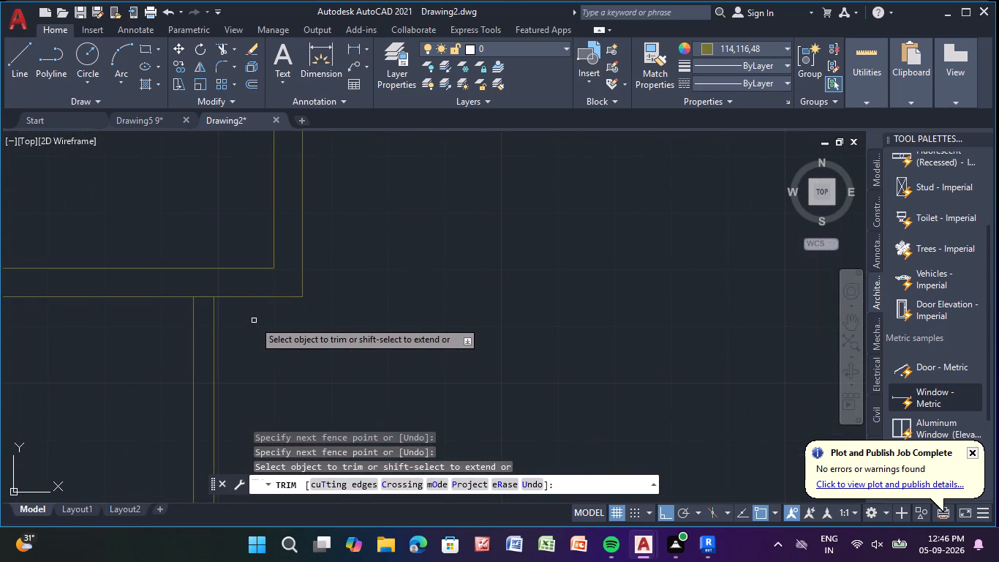
scroll(224, 300, up, 1)
click(193, 293)
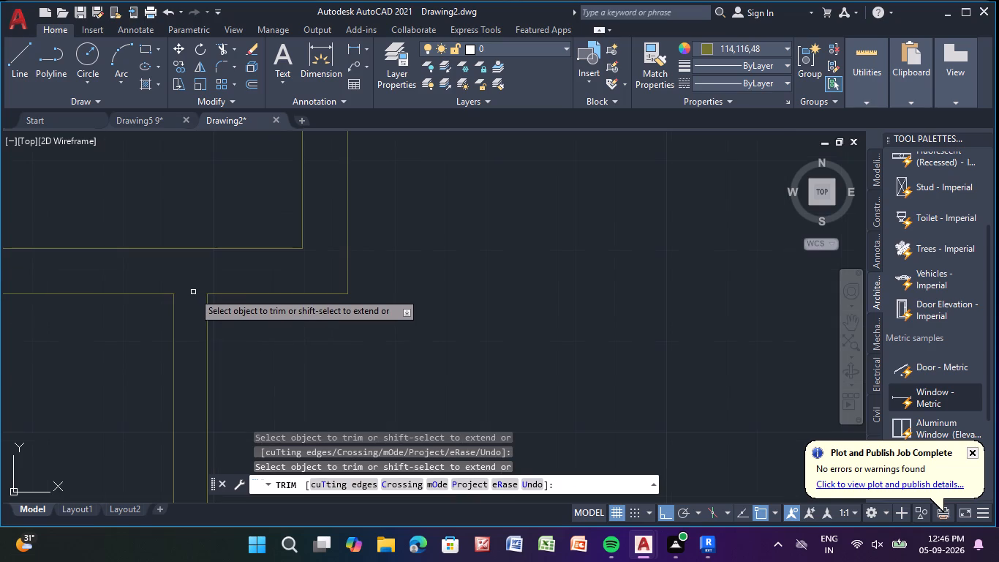
Trim the leftmost pair of partition stubs left between the two lines of the bottom wall.
scroll(193, 292, down, 4)
scroll(340, 277, down, 2)
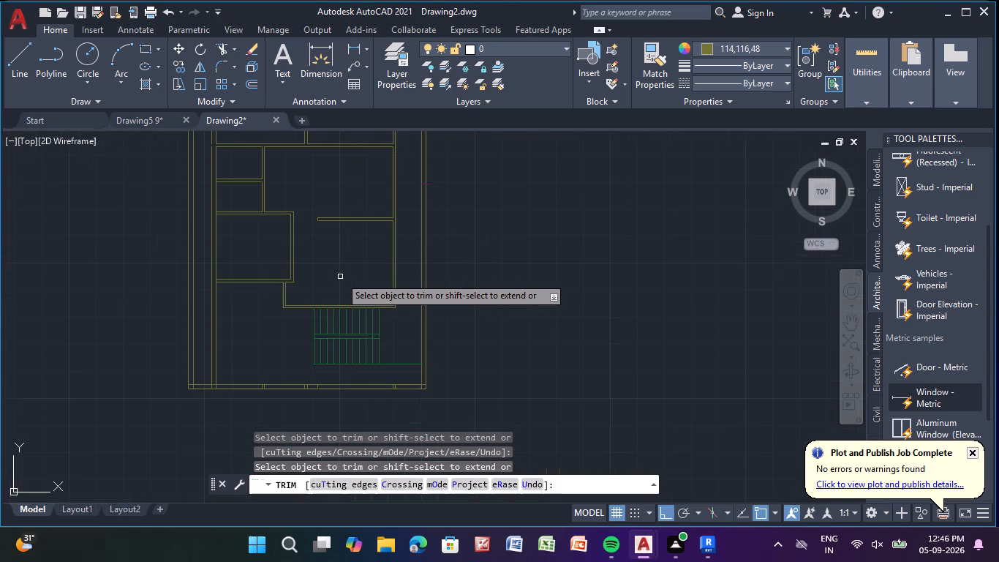
middle_drag(342, 287, 342, 270)
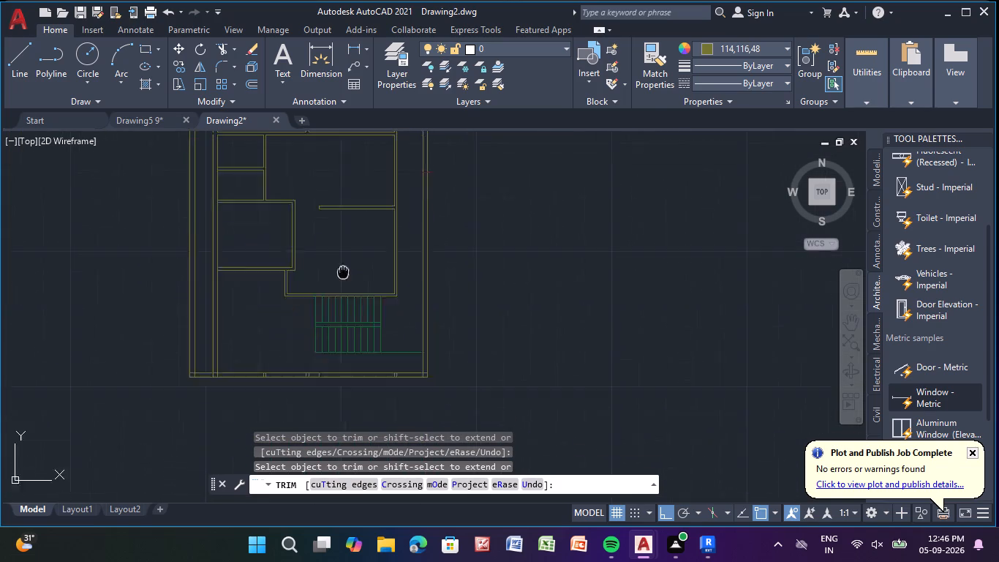
middle_drag(342, 270, 342, 224)
scroll(234, 351, up, 1)
middle_drag(234, 350, 344, 313)
scroll(358, 307, up, 1)
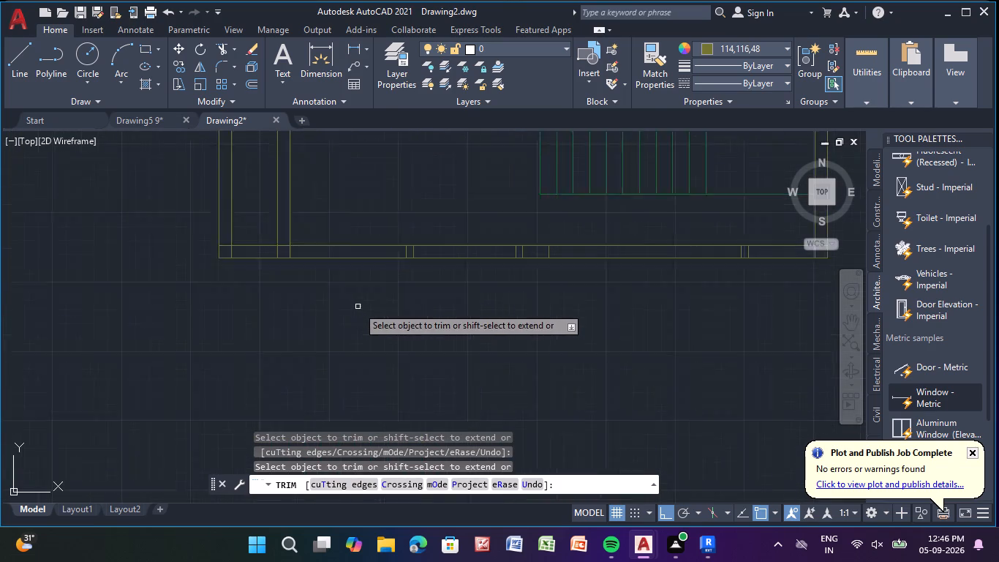
scroll(358, 307, up, 1)
middle_drag(360, 306, 293, 421)
scroll(408, 315, up, 3)
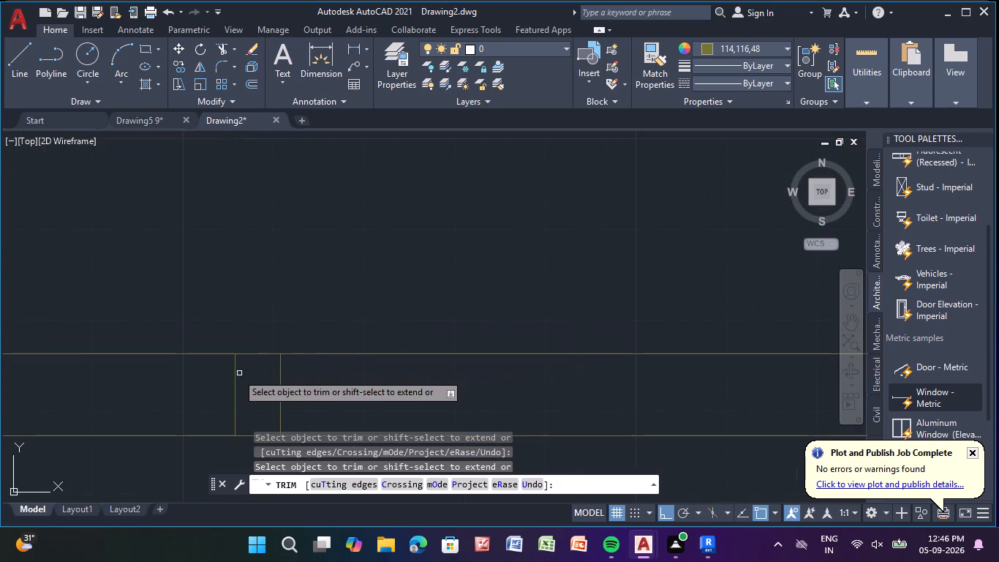
drag(201, 386, 325, 394)
Trim the remaining partition stubs inside the bottom wall, the three below the staircase's left end and the rightmost pair.
scroll(340, 390, down, 2)
middle_drag(342, 389, 32, 356)
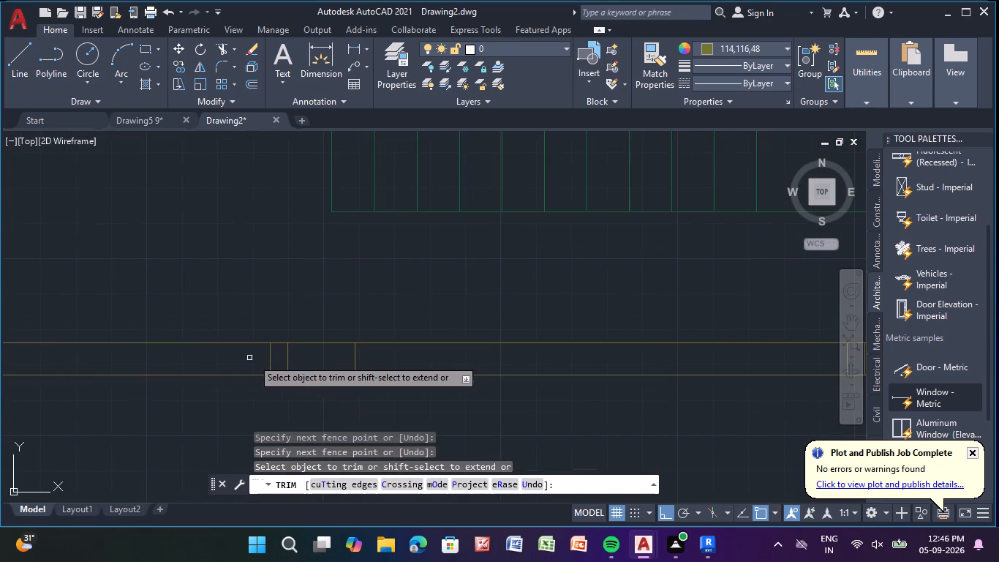
scroll(366, 360, up, 2)
drag(369, 361, 44, 361)
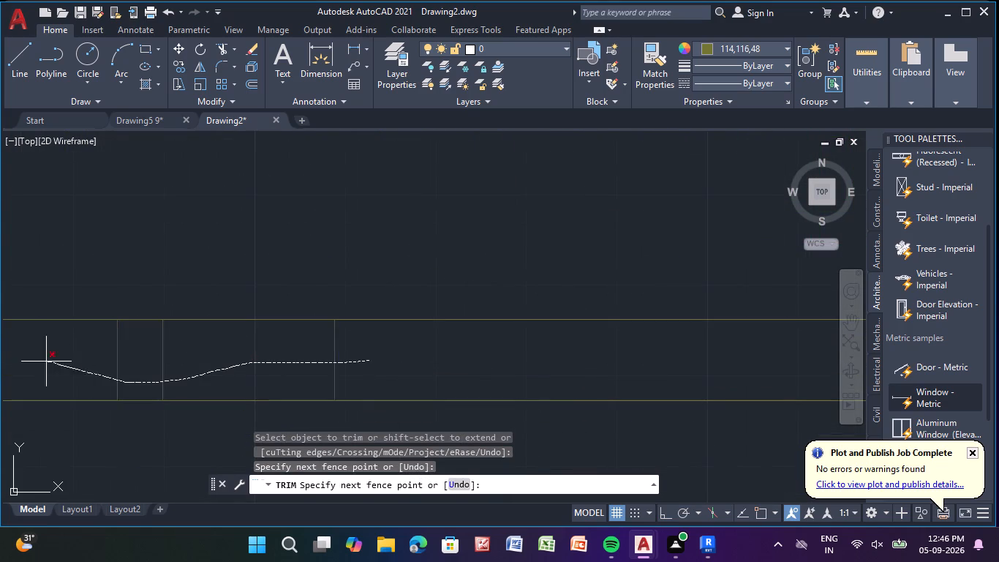
drag(44, 361, 43, 360)
scroll(219, 407, down, 4)
middle_drag(320, 413, 237, 336)
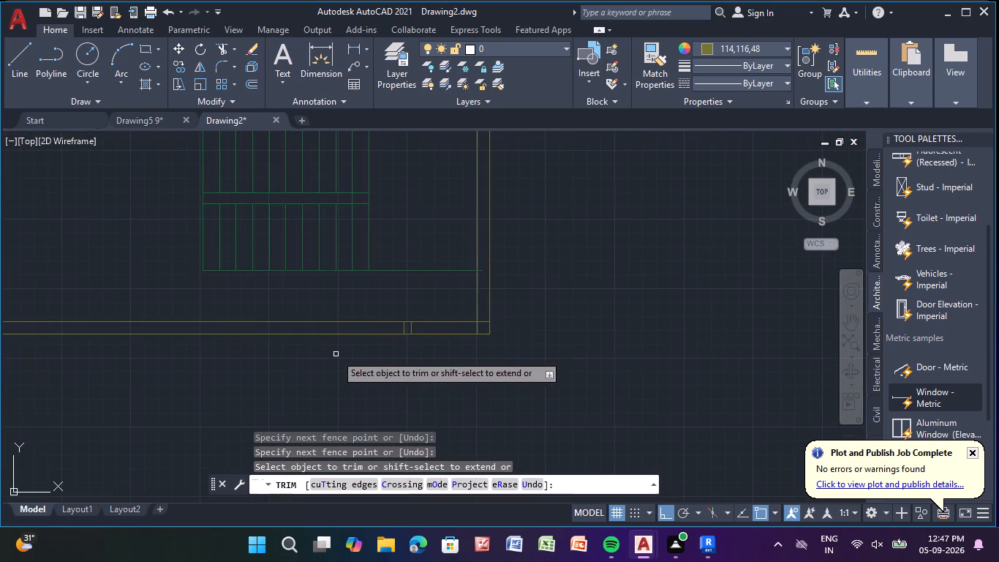
scroll(377, 337, up, 3)
drag(548, 312, 317, 334)
Trim the overlapping inner wall lines at the plan's lower-right outer corner.
scroll(310, 350, up, 1)
scroll(311, 357, down, 4)
middle_drag(396, 378, 234, 364)
scroll(311, 350, up, 4)
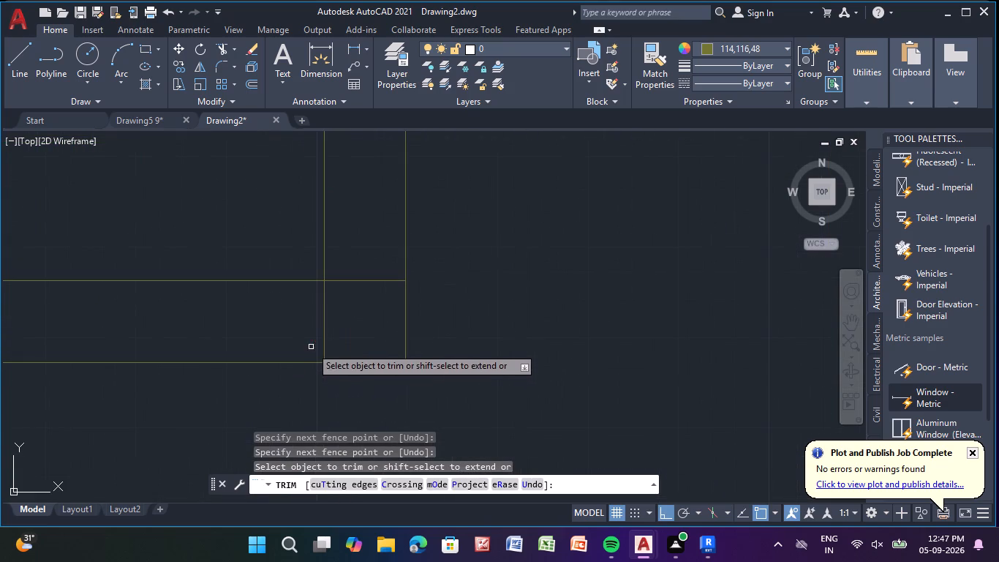
drag(329, 332, 290, 342)
drag(367, 257, 357, 304)
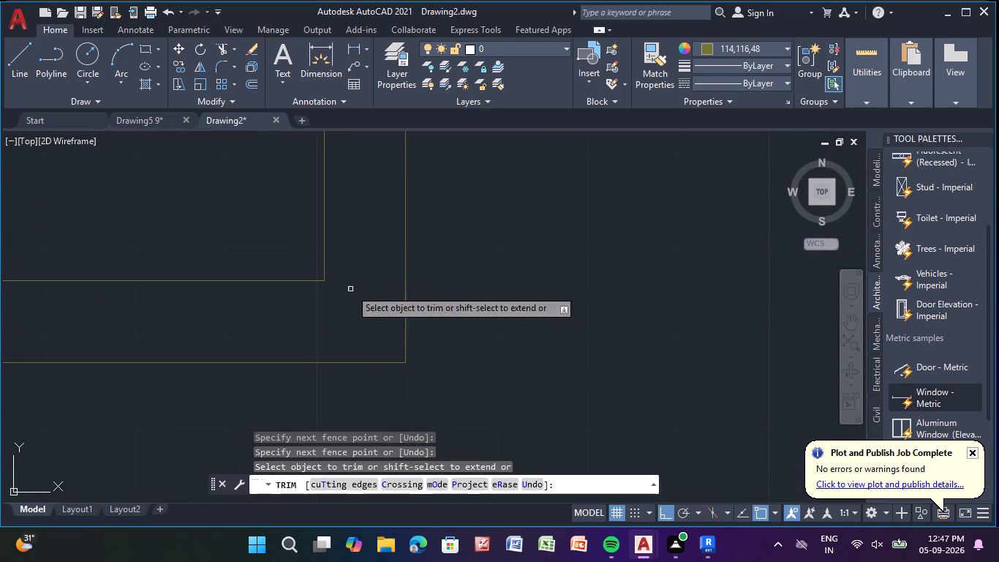
Trim the end of the staircase's bottom line that runs past the right wall's inner face.
scroll(208, 179, down, 2)
middle_click(208, 179)
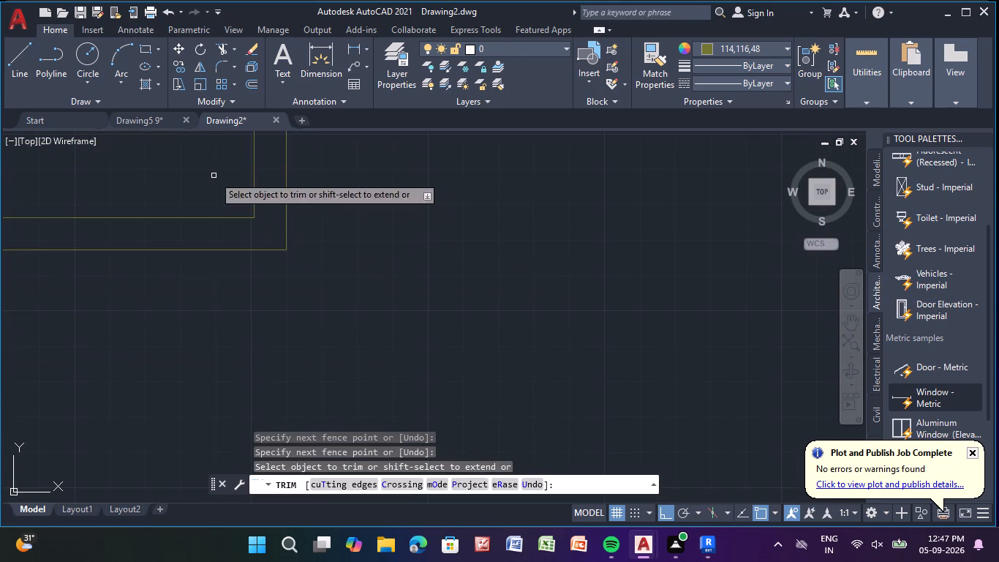
middle_drag(343, 169, 311, 313)
scroll(234, 225, up, 3)
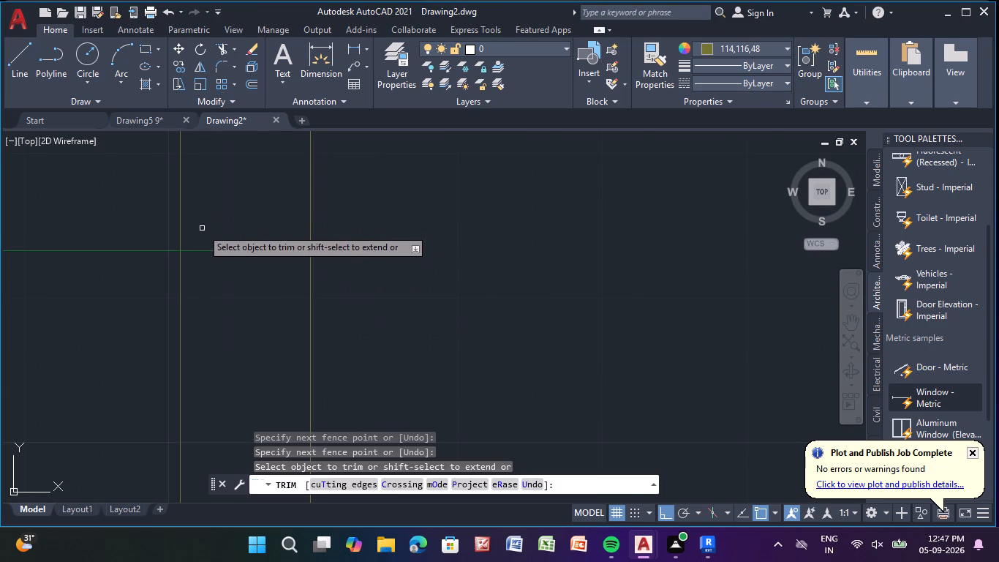
drag(202, 233, 205, 285)
Trim the overlapping lines at the plan's lower-left corner and the adjacent vertical wall's ends inside the bottom wall.
scroll(205, 290, down, 5)
scroll(146, 323, down, 2)
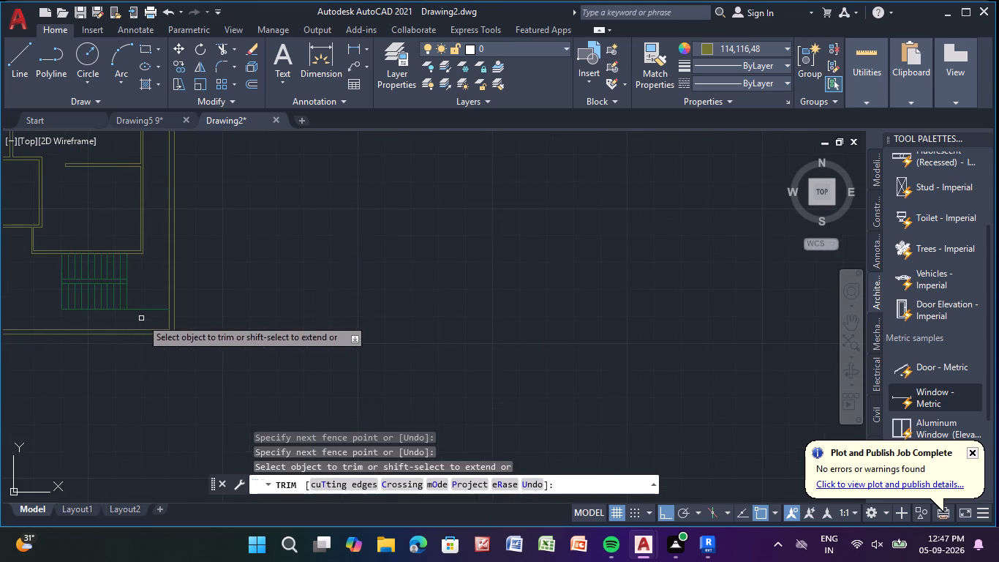
middle_drag(141, 318, 416, 250)
scroll(223, 254, up, 4)
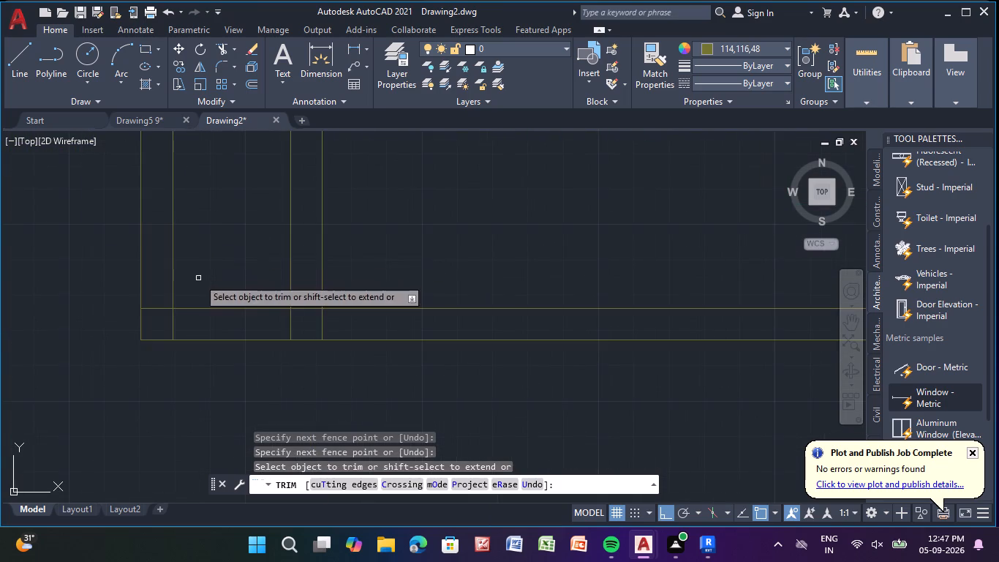
middle_drag(206, 264, 236, 201)
scroll(235, 203, up, 1)
drag(154, 258, 166, 302)
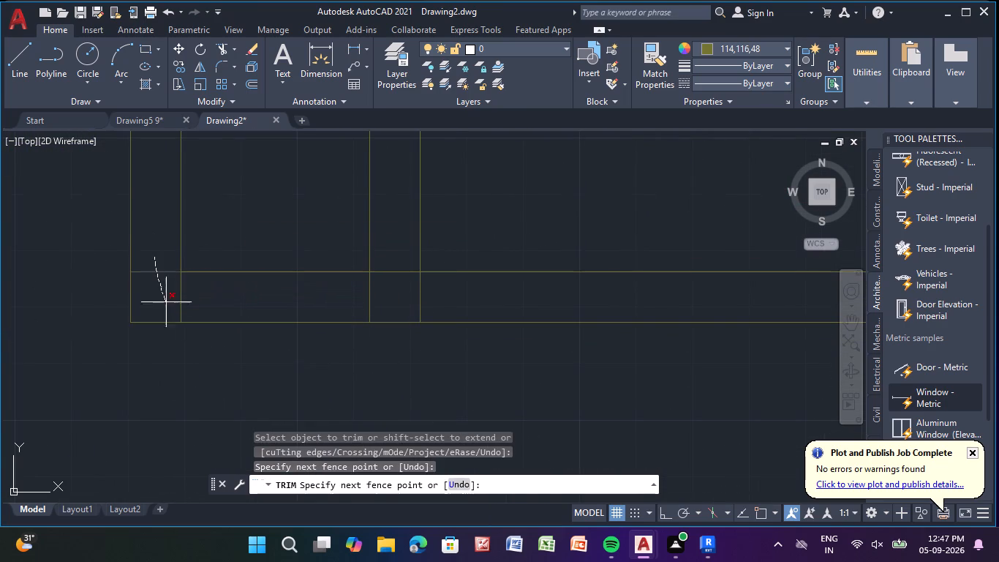
drag(166, 302, 421, 291)
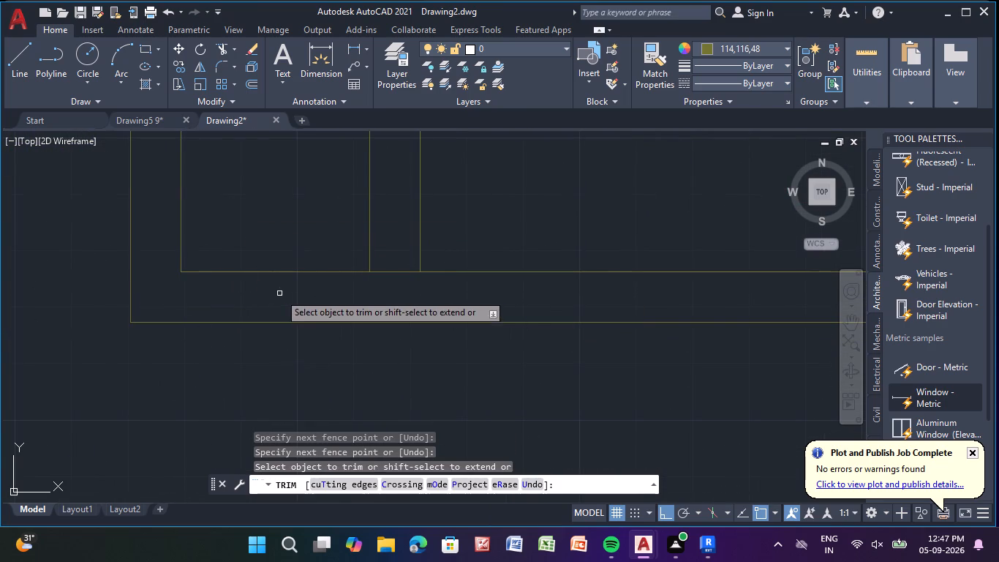
Trim away the stray magenta horizontal line between the left outer wall and the parallel inner wall near the plan's top.
scroll(265, 286, down, 4)
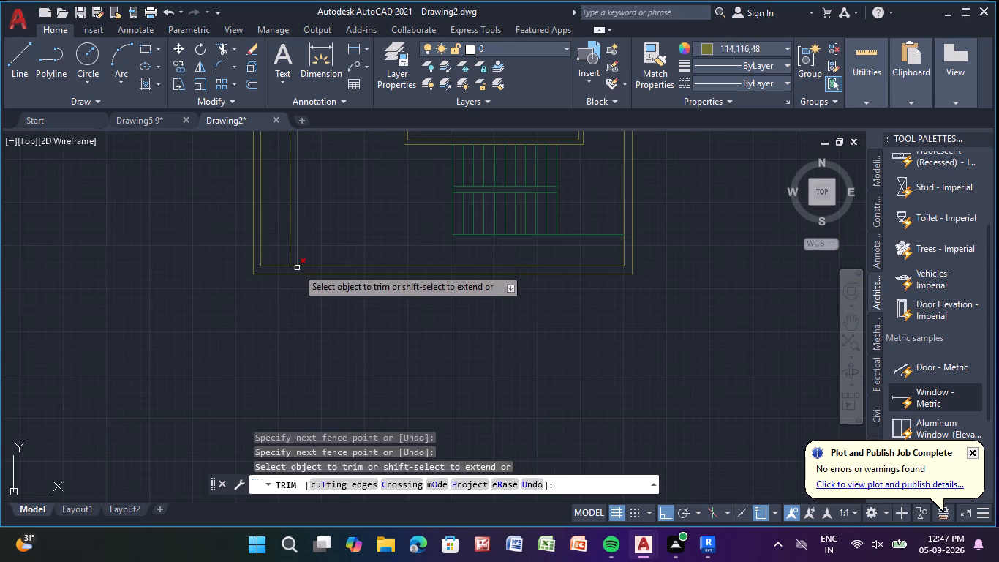
scroll(298, 269, up, 3)
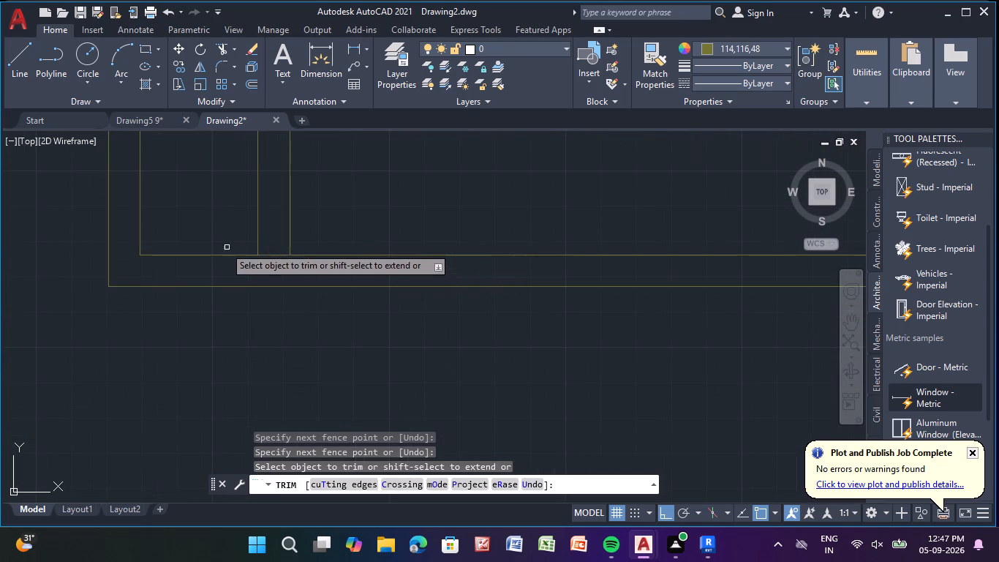
scroll(202, 242, down, 4)
middle_click(200, 211)
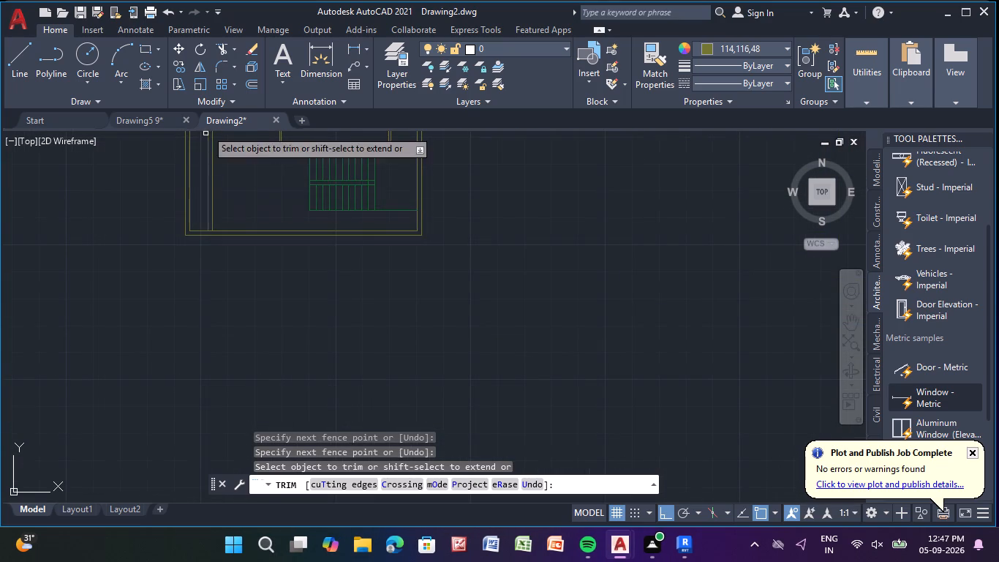
middle_drag(249, 201, 317, 561)
middle_drag(216, 408, 208, 282)
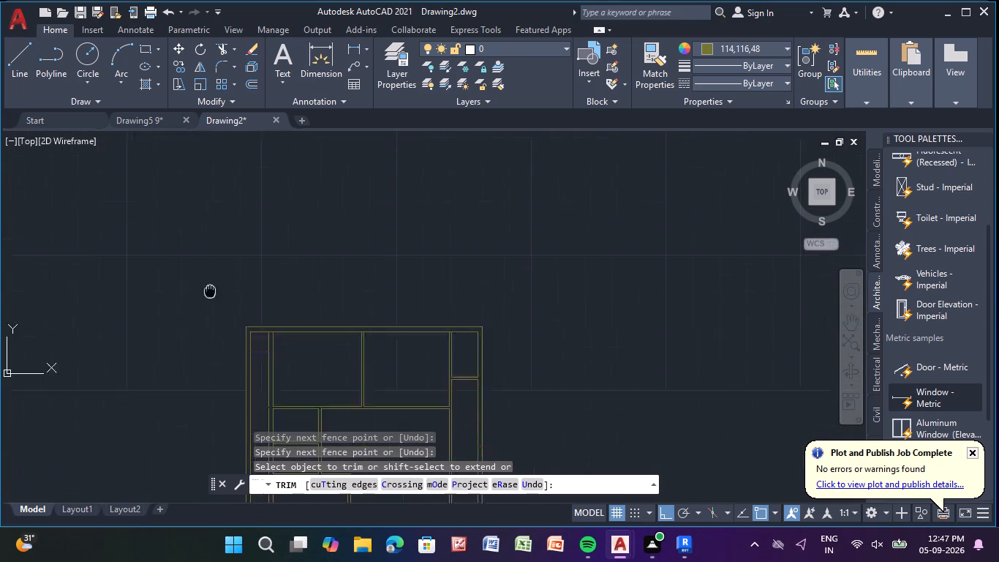
middle_drag(208, 282, 185, 195)
scroll(228, 255, up, 3)
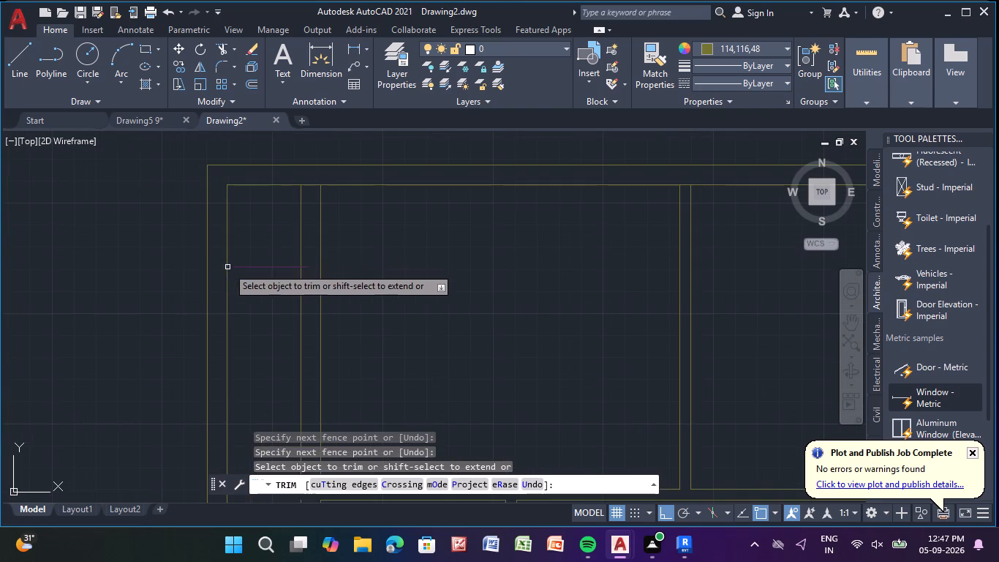
click(265, 267)
scroll(309, 268, up, 3)
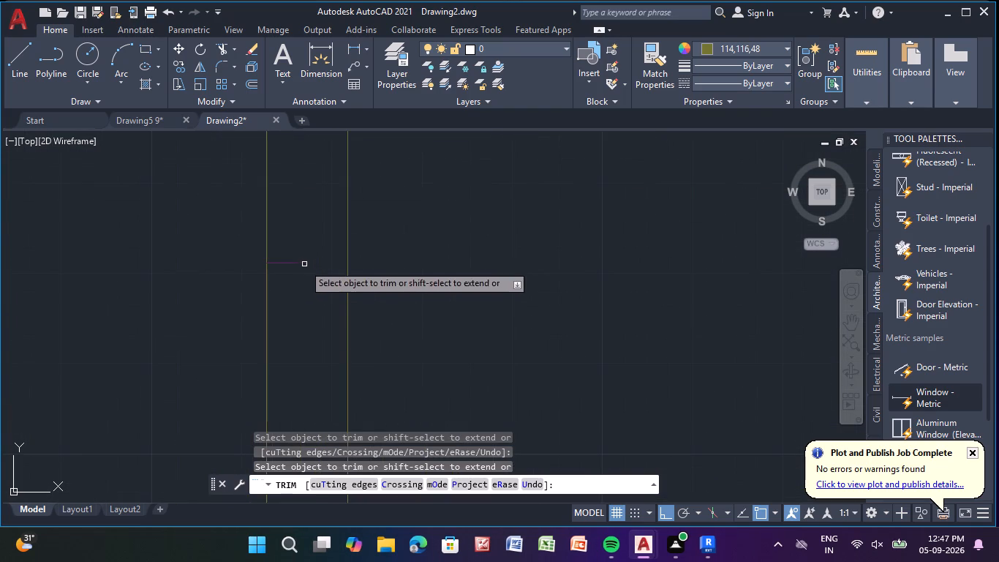
drag(287, 255, 284, 304)
scroll(285, 293, down, 4)
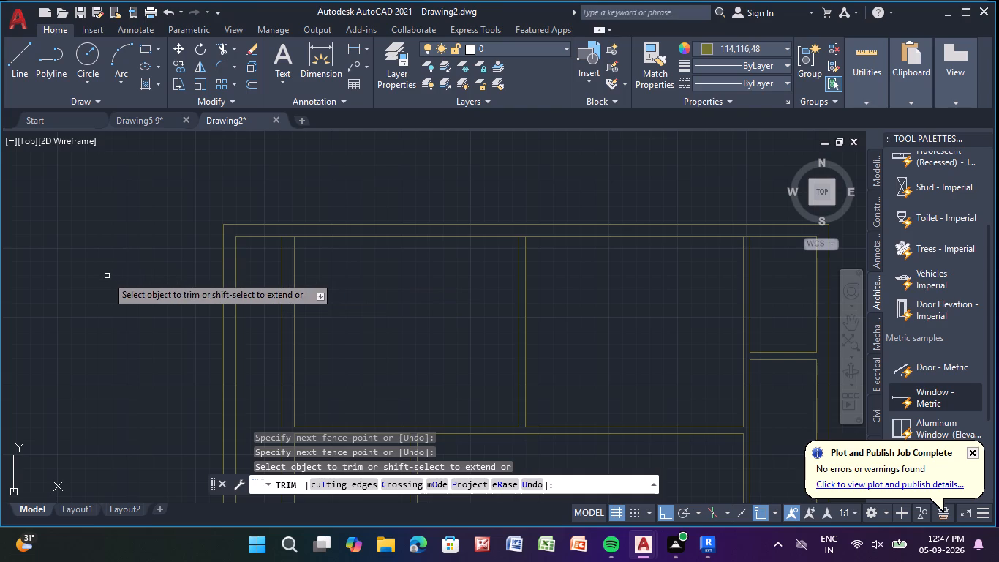
key(Escape)
key(Escape)
key(Escape)
key(Escape)
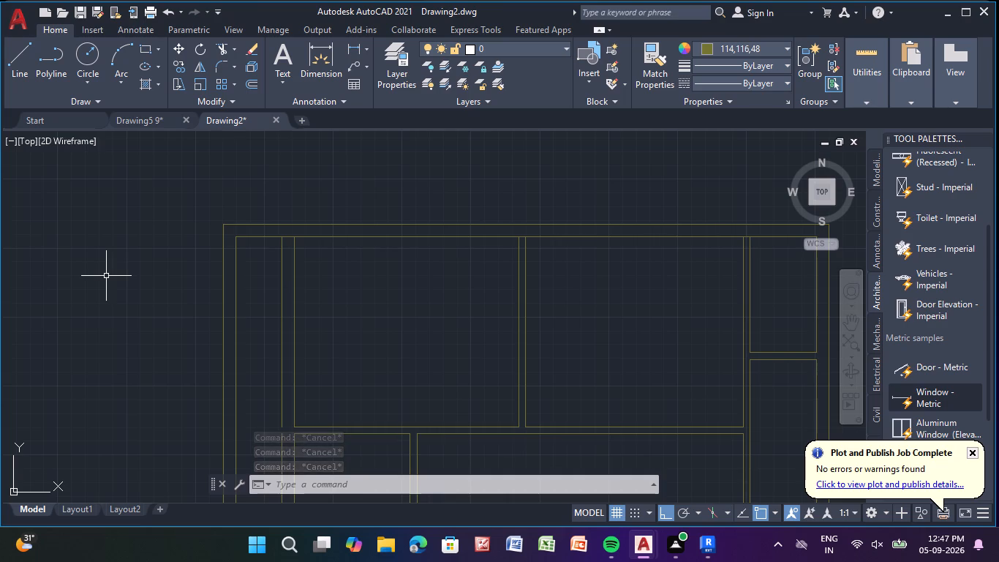
Insert the Vehicles - Imperial block in the empty space to the right of the plan.
scroll(108, 274, down, 2)
middle_drag(247, 367, 262, 212)
middle_drag(258, 250, 253, 285)
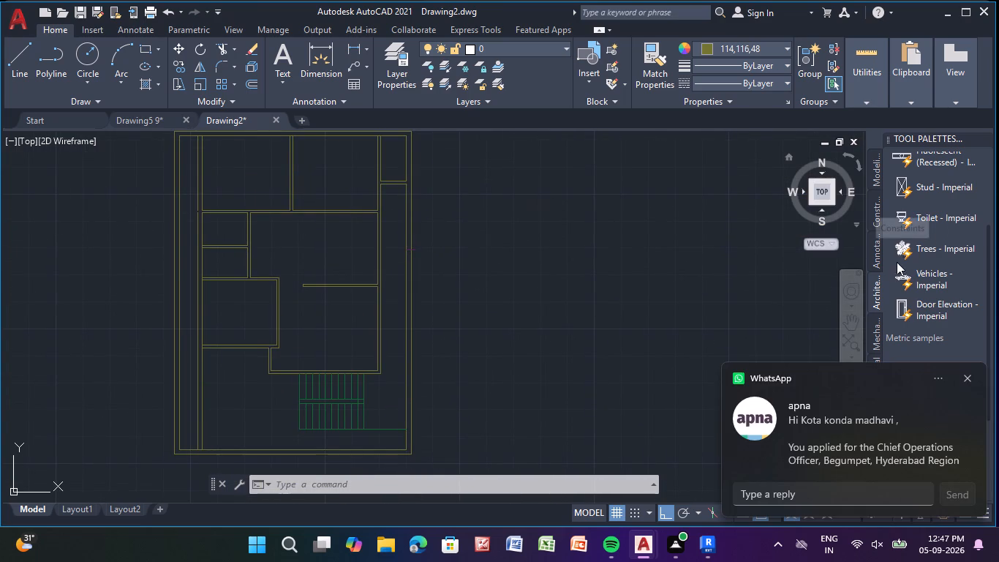
click(896, 275)
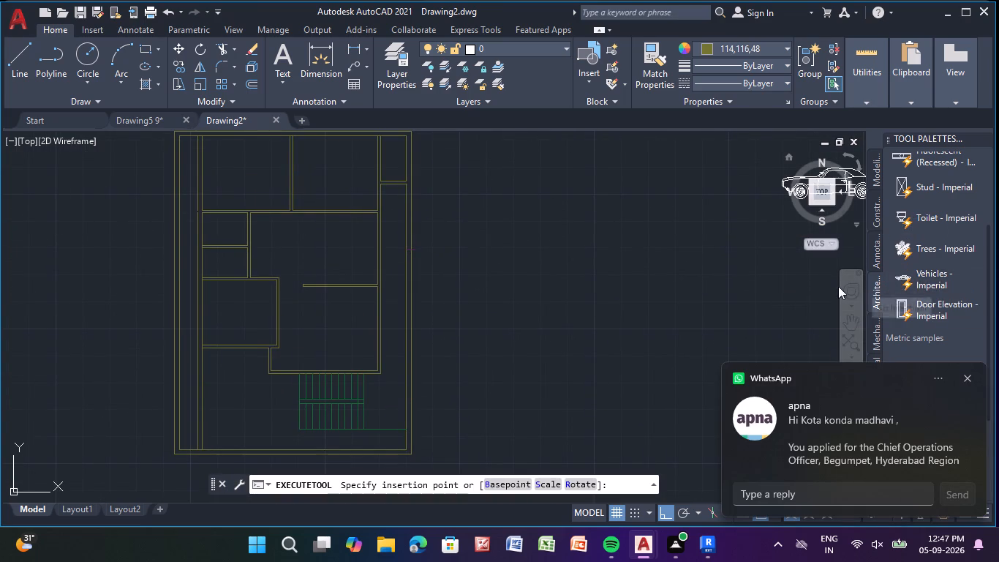
click(527, 284)
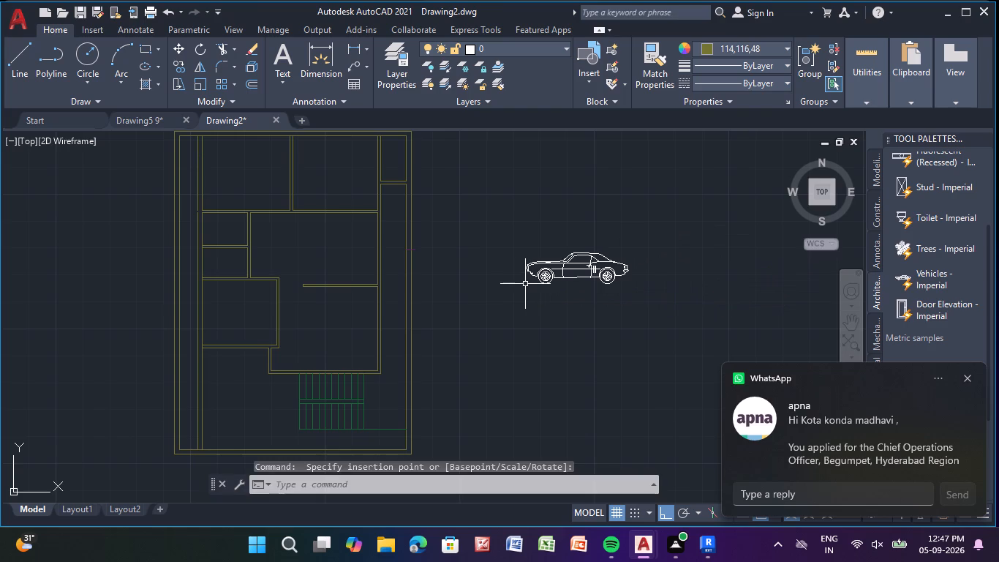
Move the inserted car a short distance straight down using its insertion point.
click(540, 271)
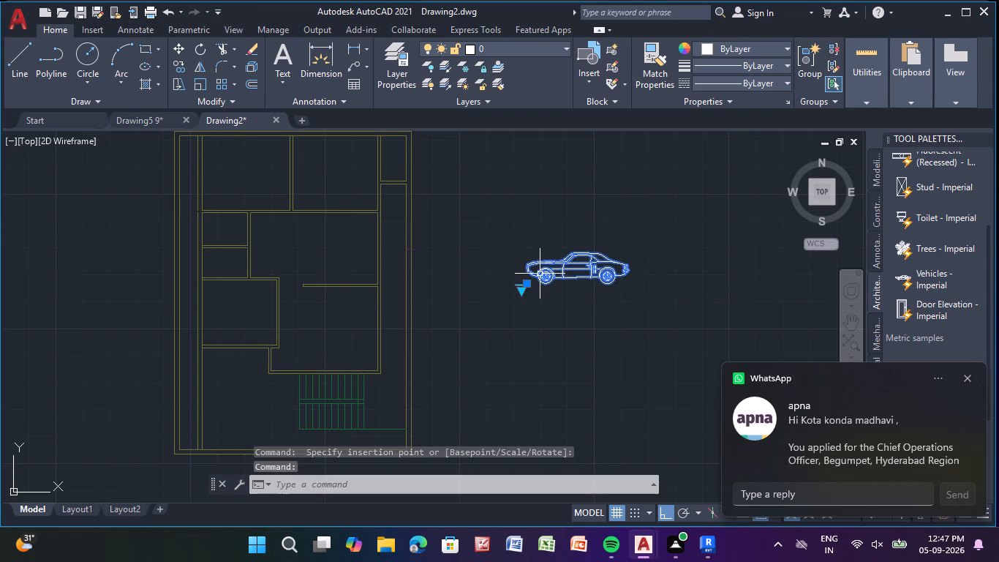
click(529, 284)
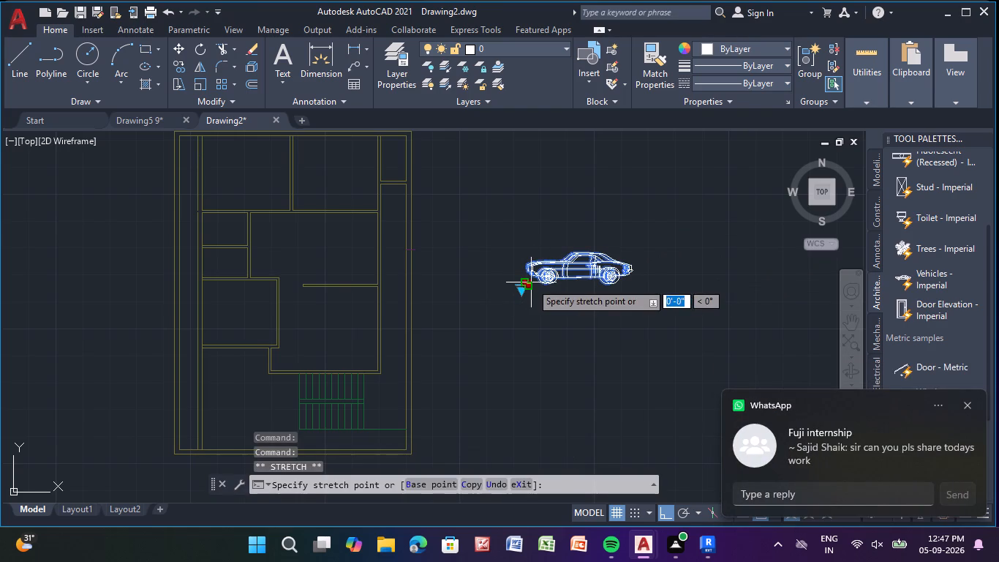
click(494, 329)
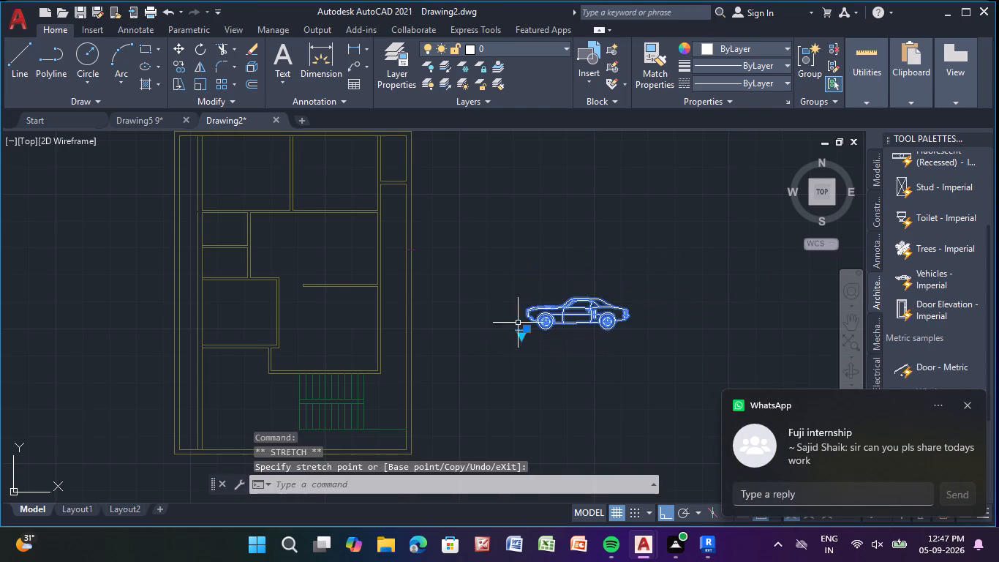
Set the vehicle block's view to Sports Car (Top).
click(520, 337)
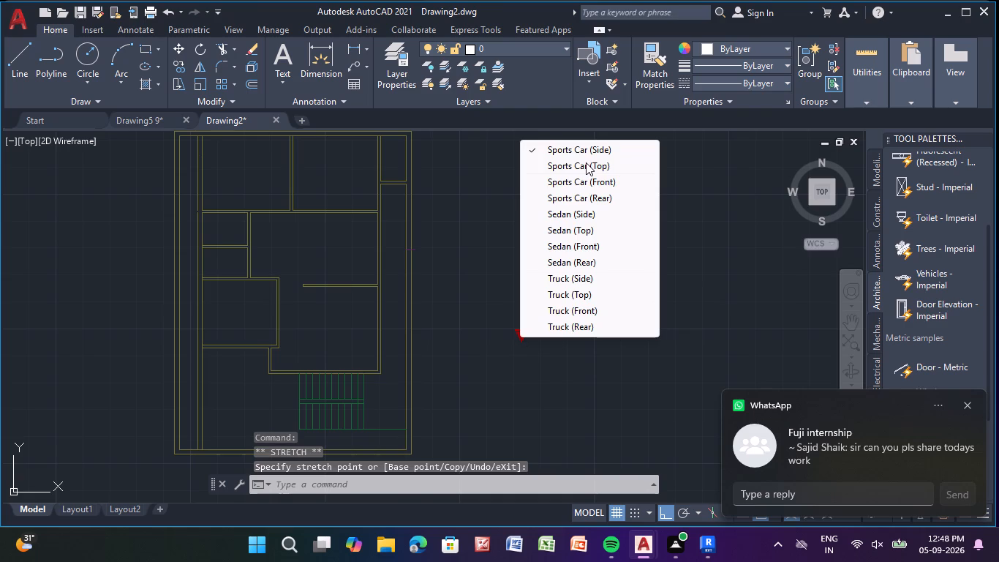
click(586, 162)
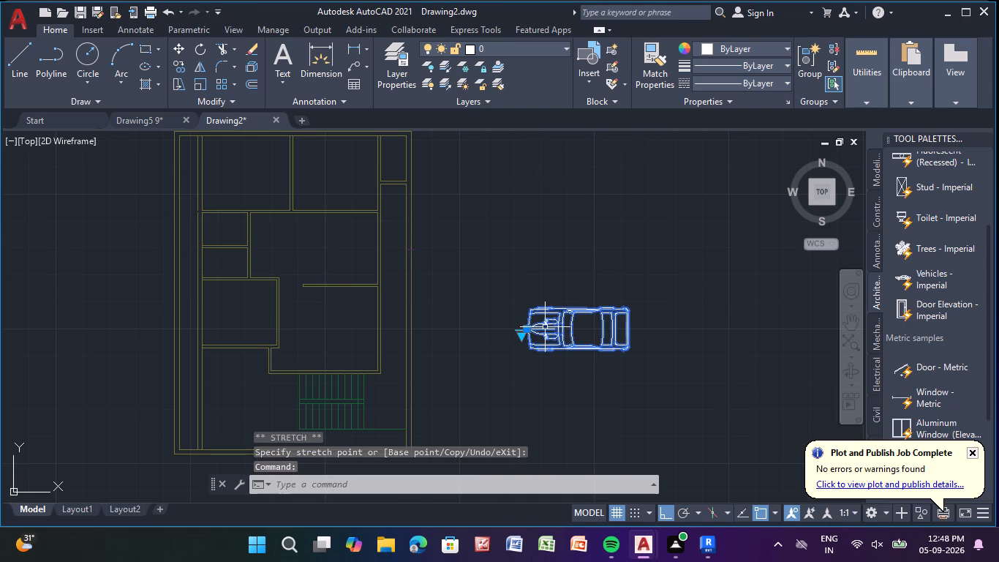
Copy the top-view sports car about 48'-5" horizontally to the left, into the plan.
click(178, 66)
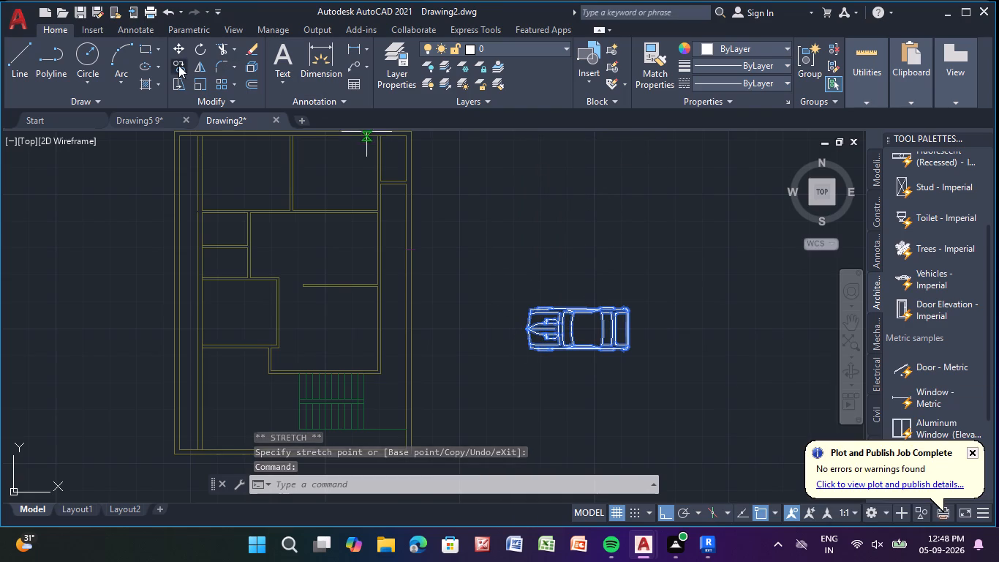
drag(540, 318, 502, 326)
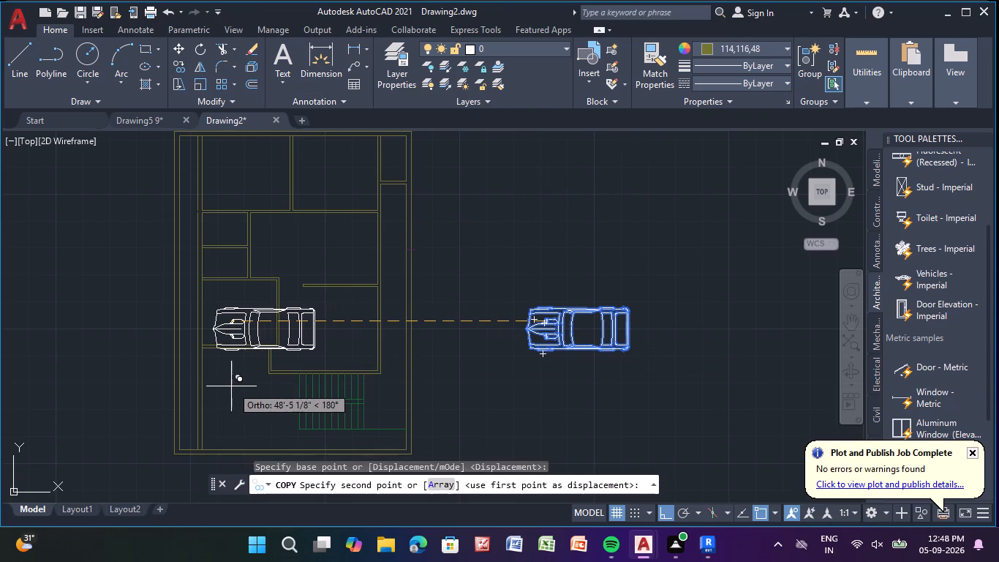
click(231, 386)
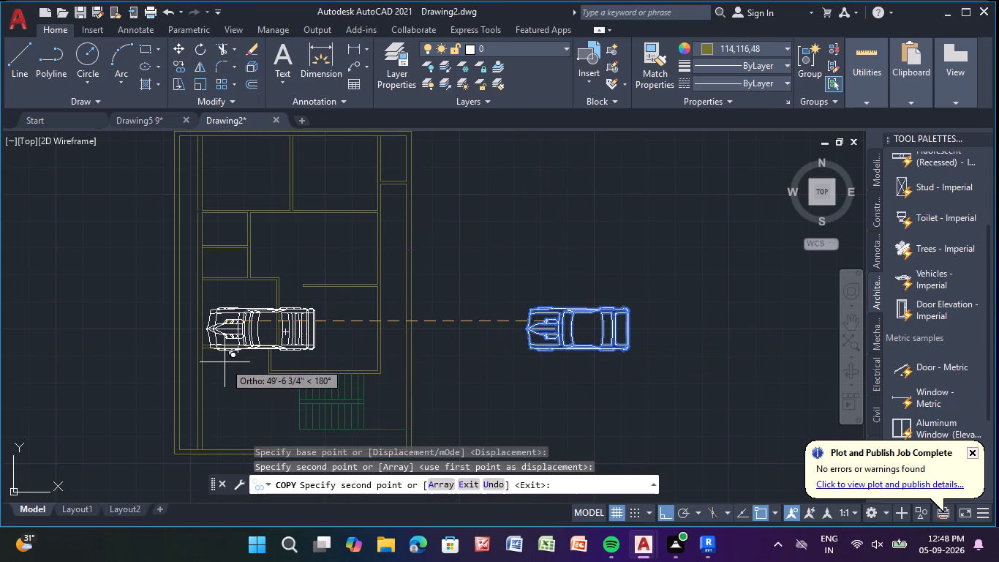
key(Escape)
key(Escape)
key(Escape)
key(Escape)
key(Escape)
key(Escape)
key(Escape)
key(Escape)
key(Escape)
key(Escape)
key(Escape)
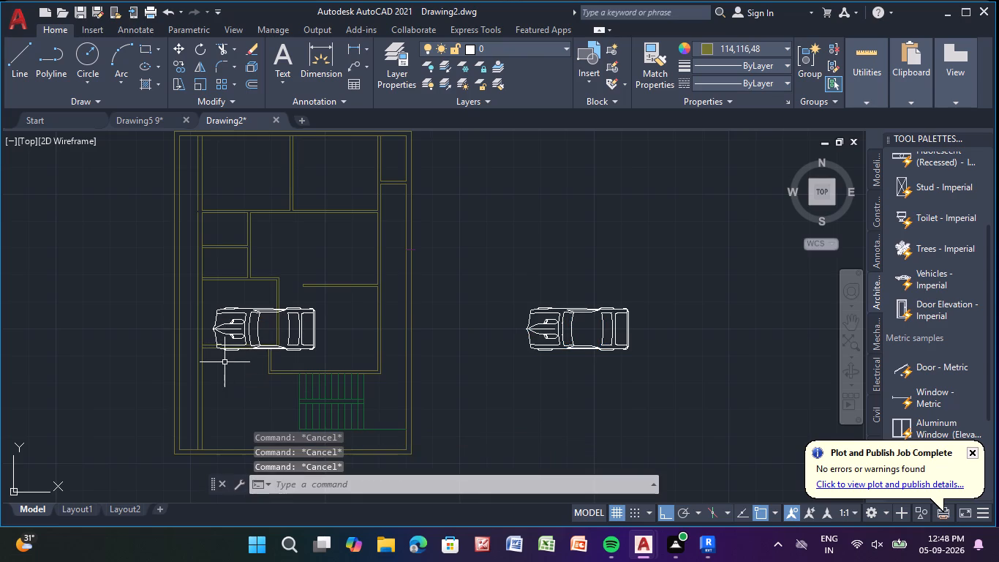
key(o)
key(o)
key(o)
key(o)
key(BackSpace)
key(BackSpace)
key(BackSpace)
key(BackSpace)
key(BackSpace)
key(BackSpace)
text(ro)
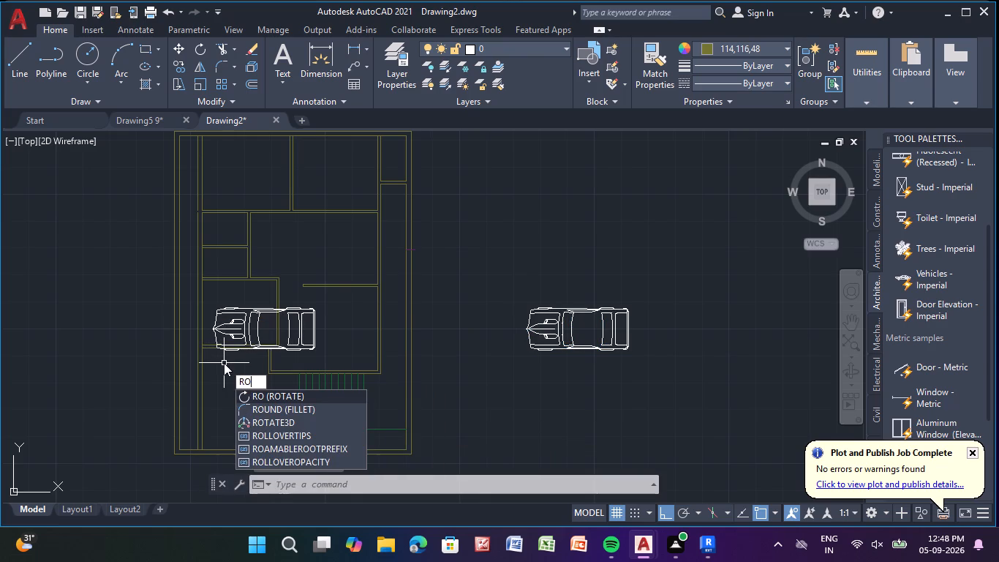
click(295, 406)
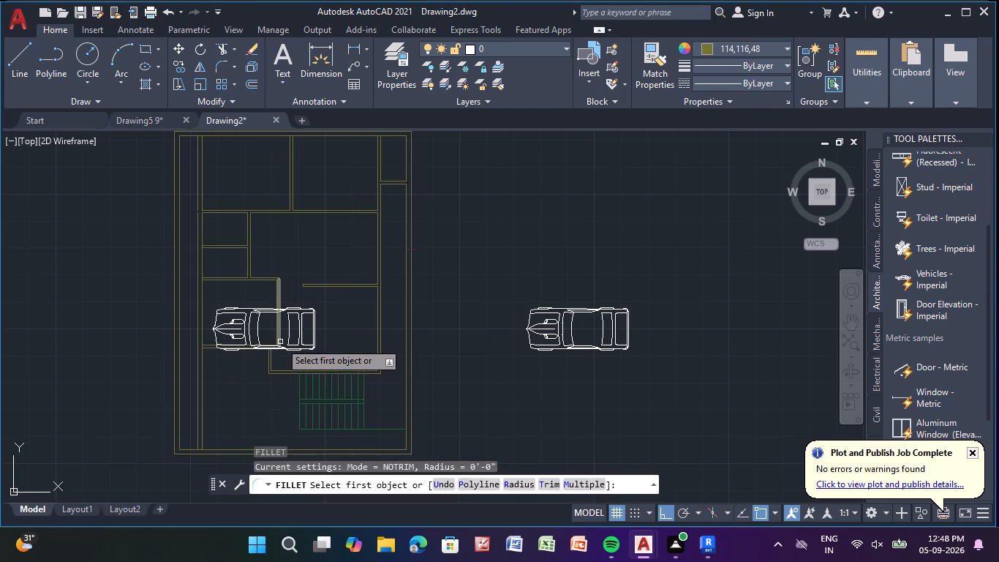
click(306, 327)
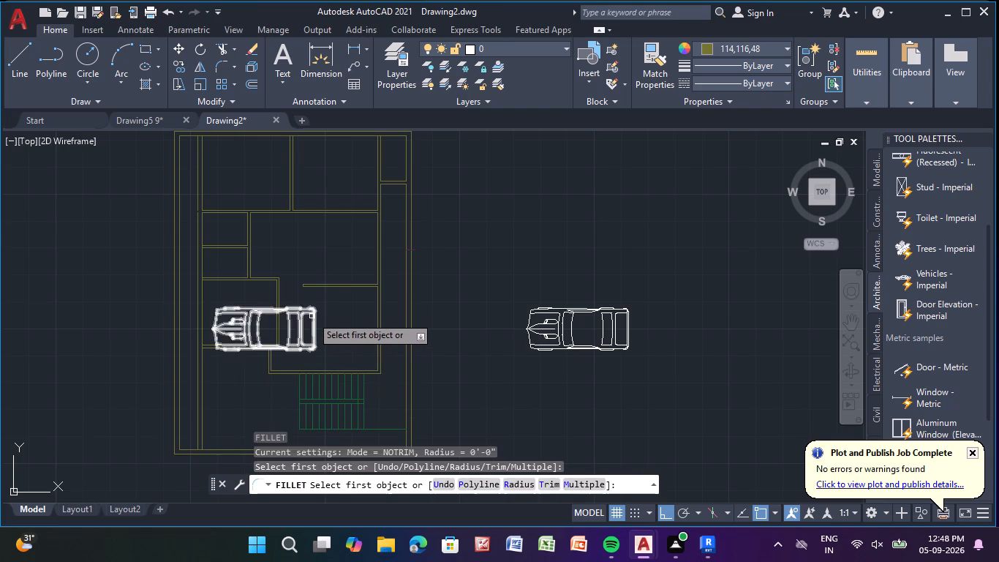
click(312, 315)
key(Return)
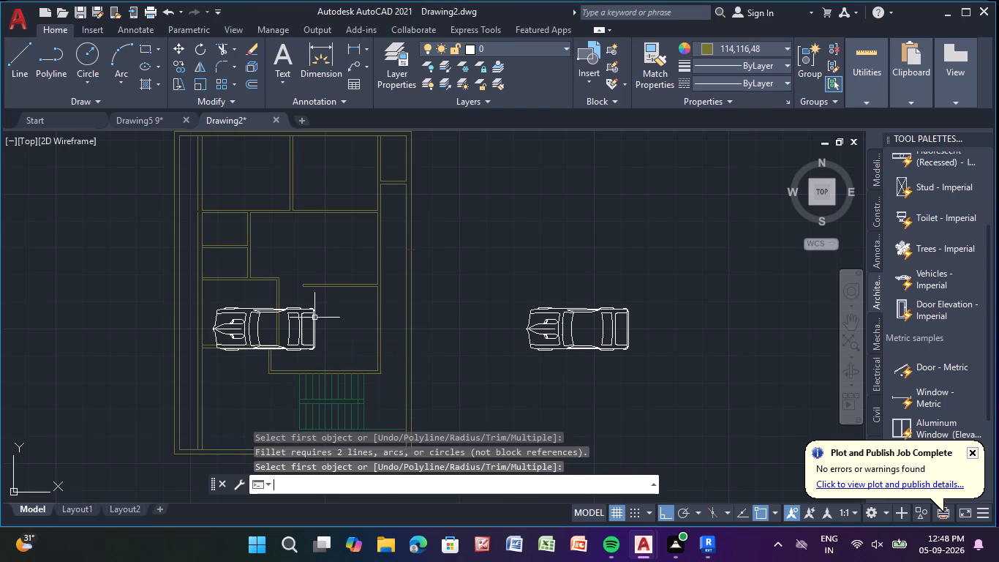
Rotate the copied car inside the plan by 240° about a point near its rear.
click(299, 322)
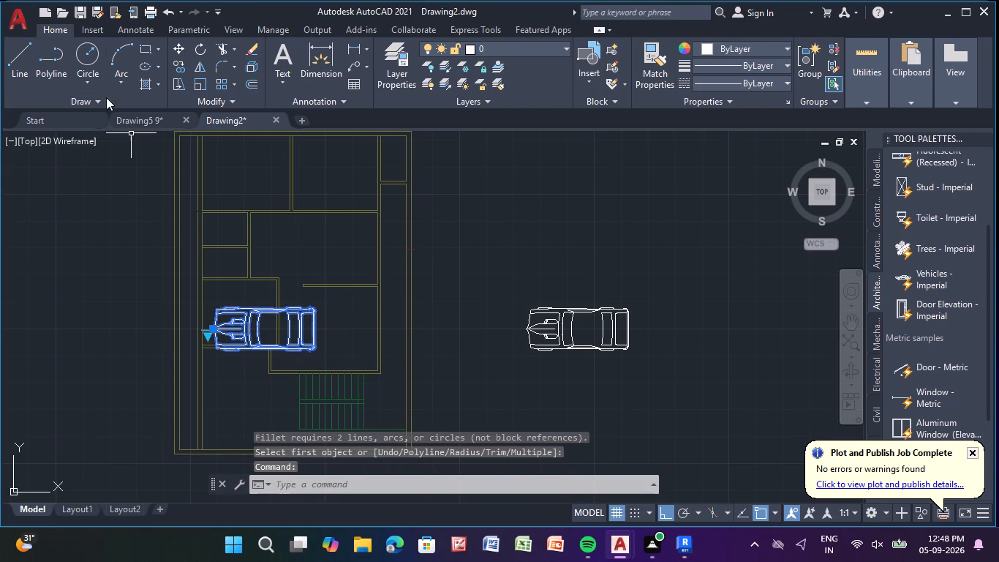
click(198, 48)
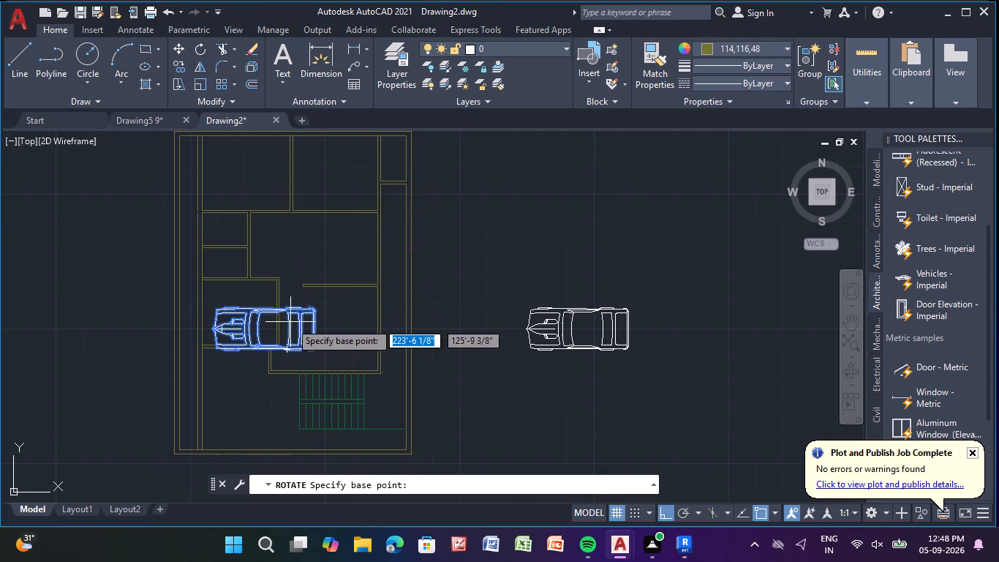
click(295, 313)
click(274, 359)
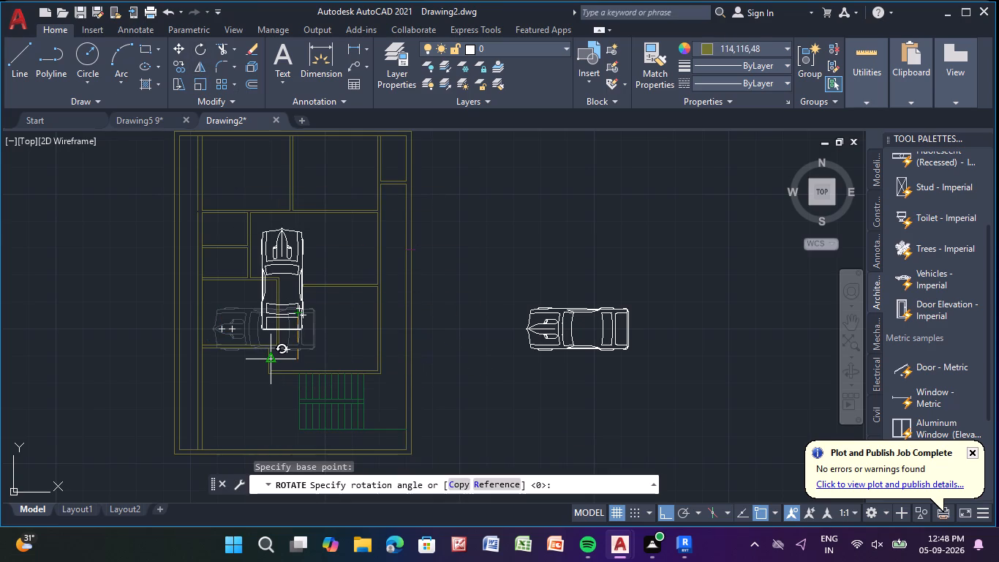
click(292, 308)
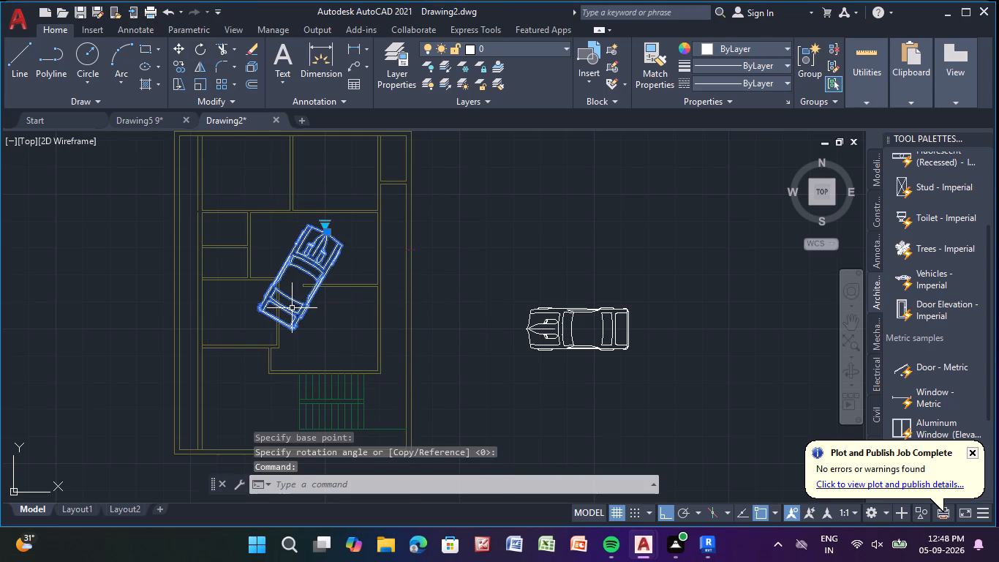
Delete the tilted car copy from the plan.
key(Delete)
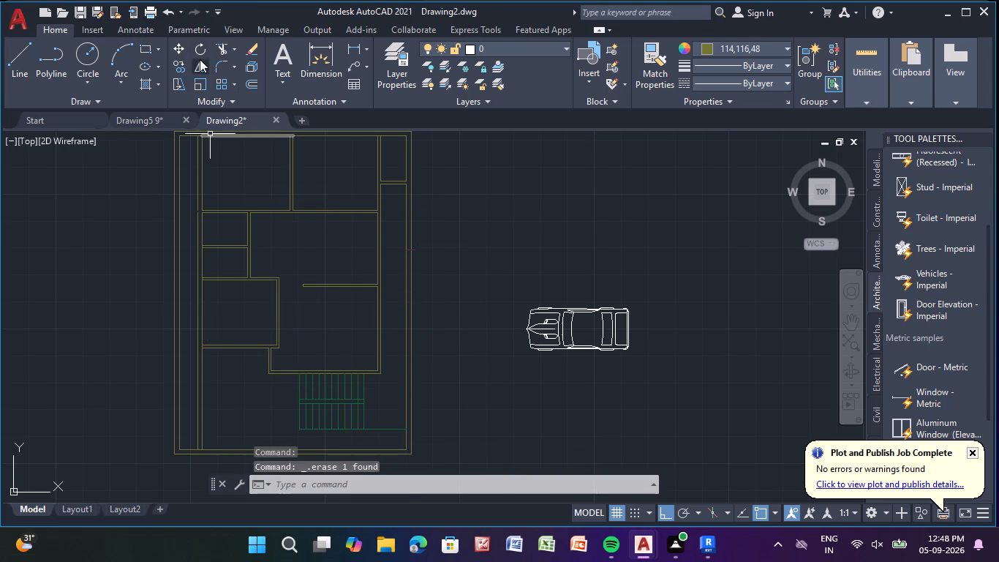
Rotate the remaining car outside the plan by 270° about a point on its hood, so its front points up.
click(206, 46)
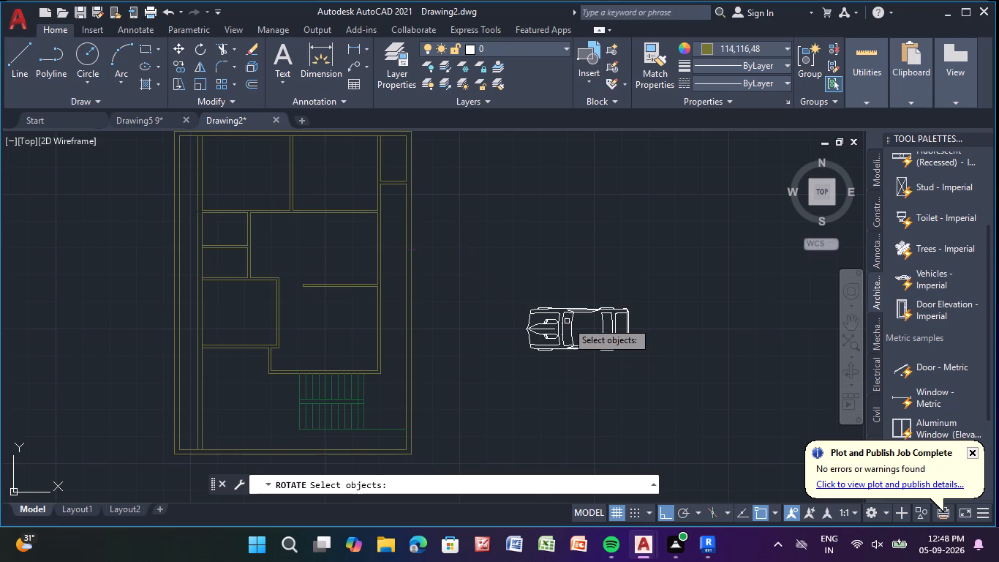
click(565, 313)
key(Return)
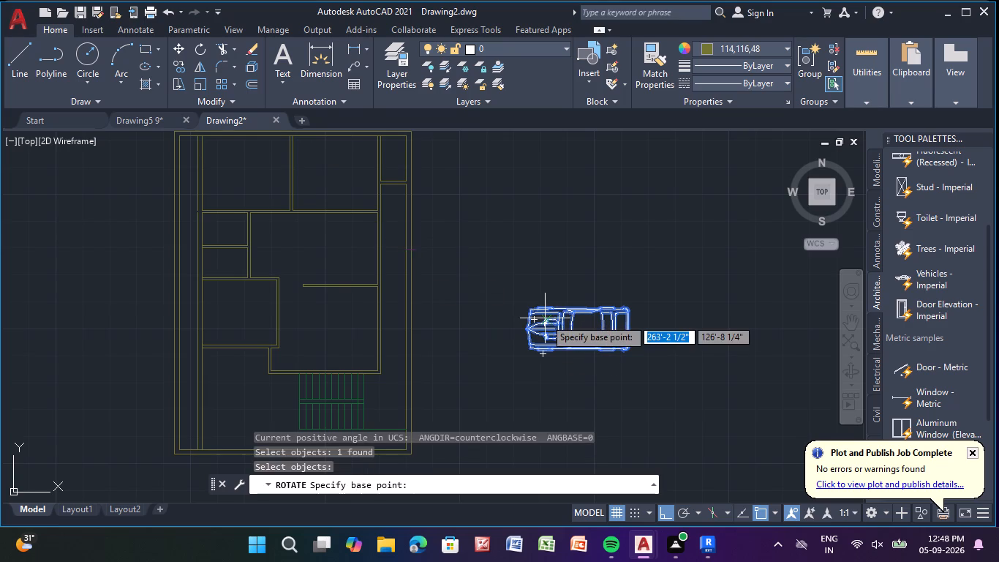
click(543, 318)
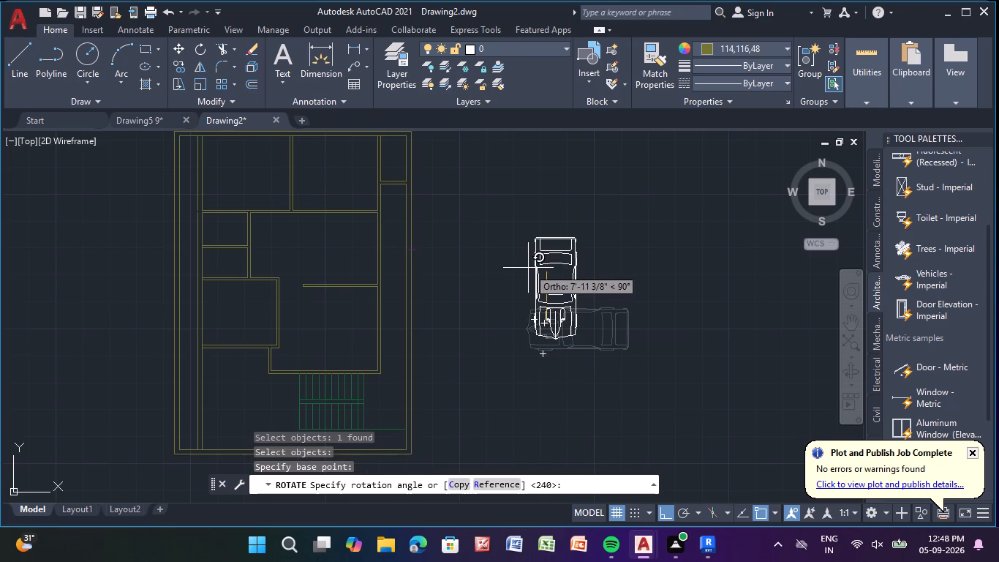
click(570, 415)
Move the rotated car about 46' into the open parking space beside the staircase, switching from ortho to polar tracking.
click(539, 393)
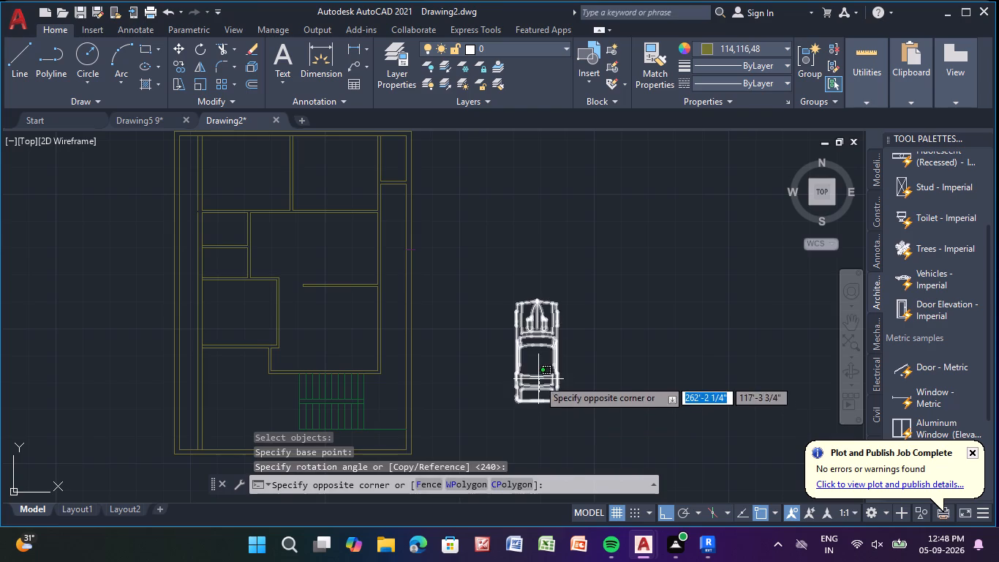
click(538, 378)
key(m)
key(Return)
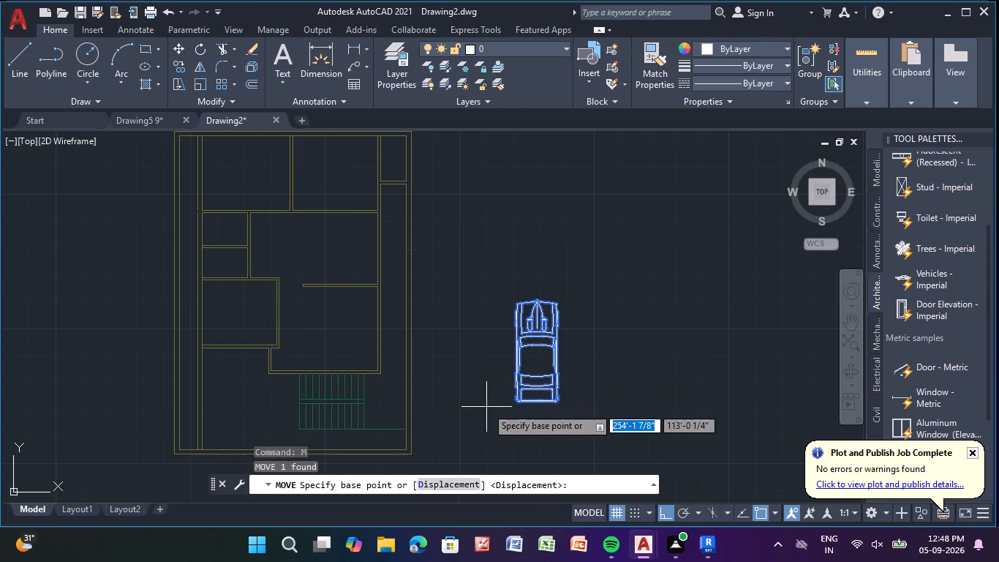
click(546, 323)
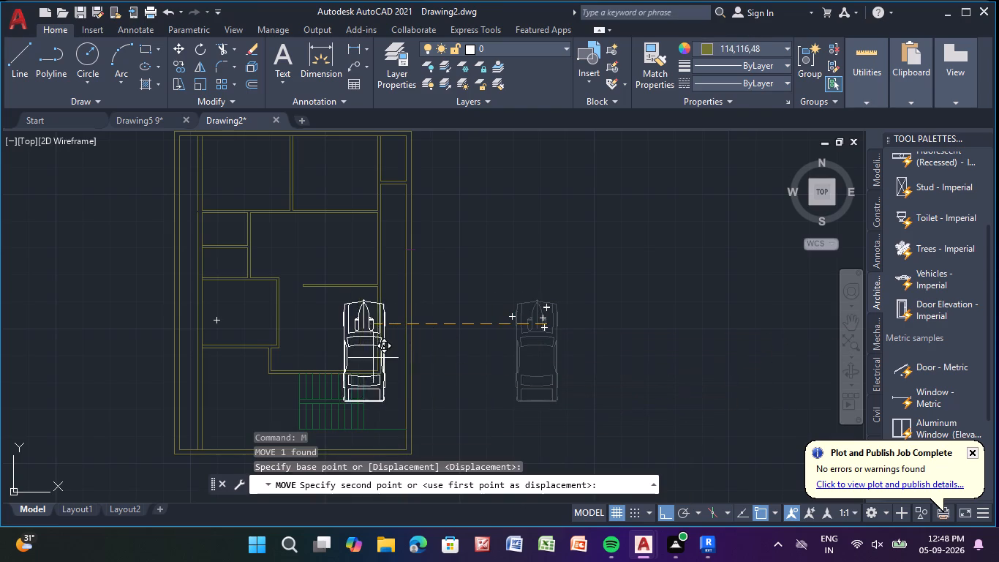
middle_drag(225, 395, 231, 340)
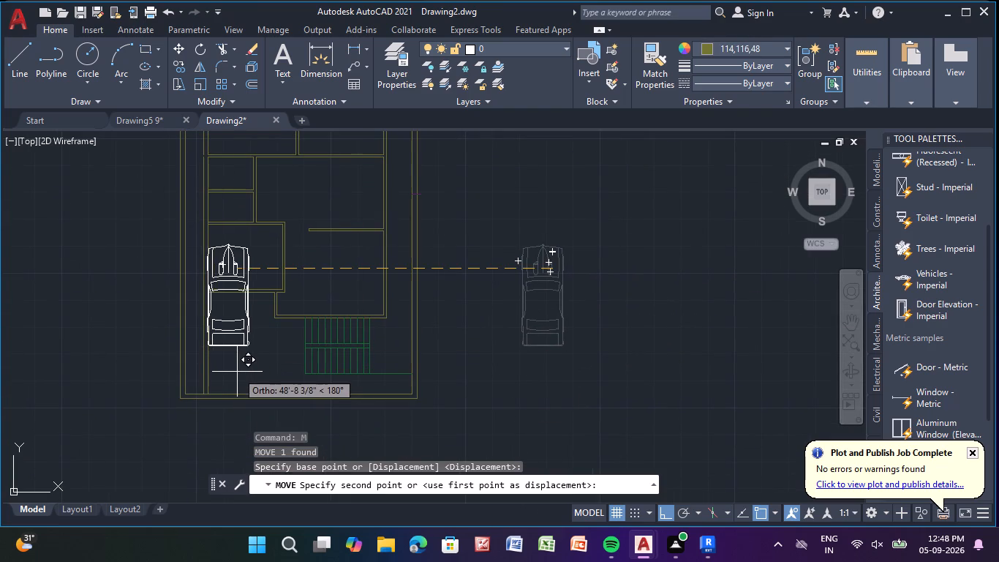
click(682, 514)
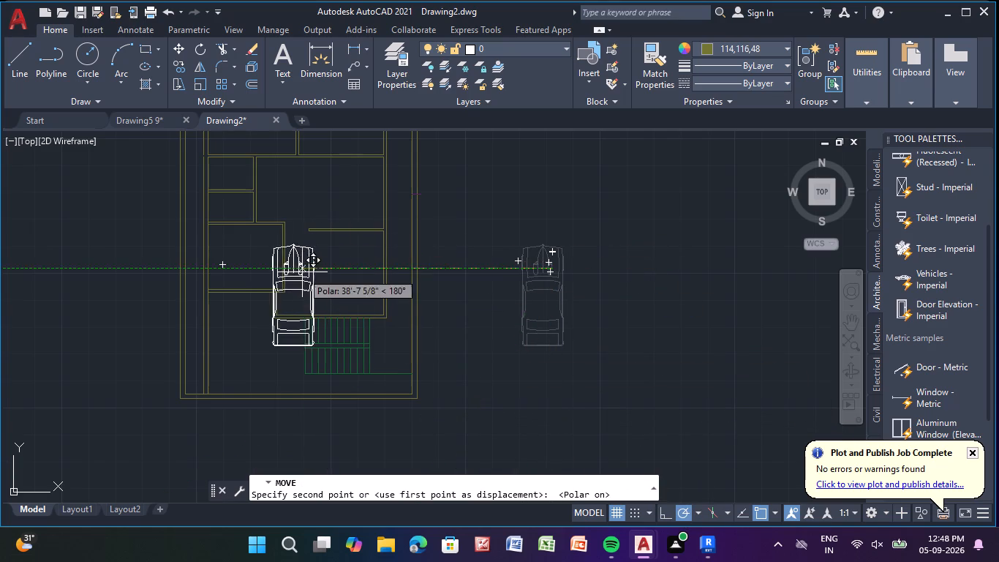
scroll(258, 316, up, 2)
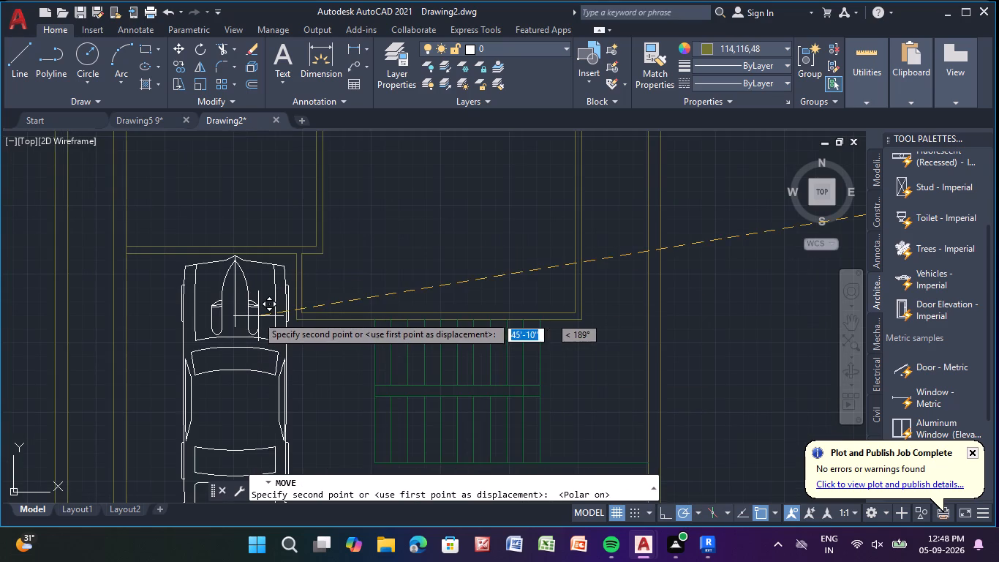
click(254, 314)
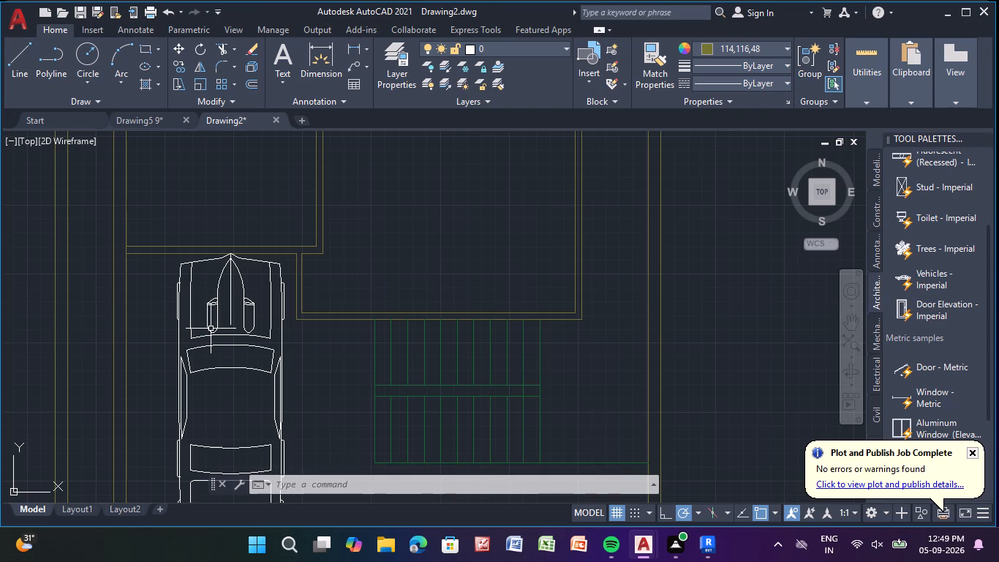
Scale the parked car down slightly, using a base point on its hood.
click(211, 329)
scroll(211, 329, down, 2)
middle_drag(211, 329, 214, 271)
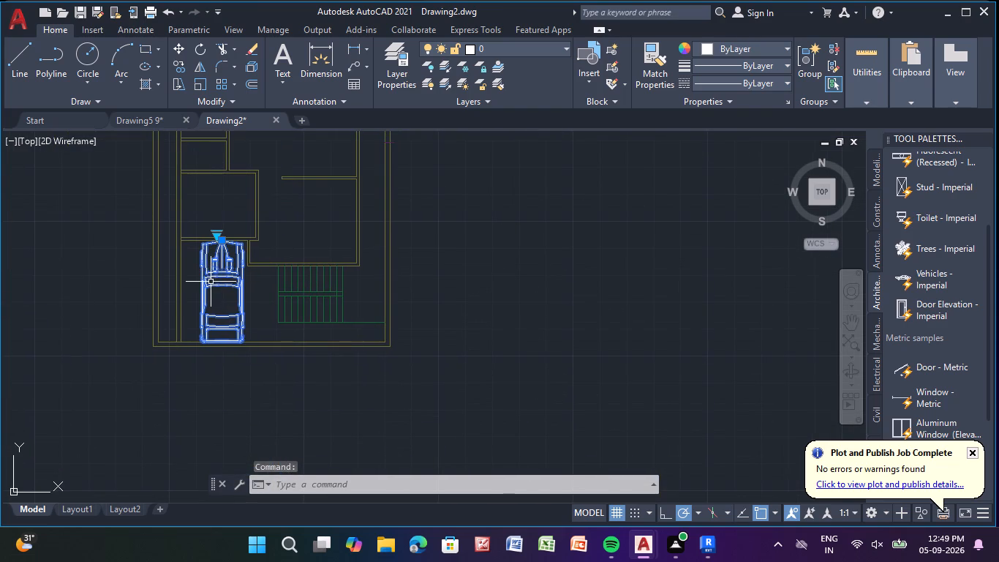
text(sc)
key(Return)
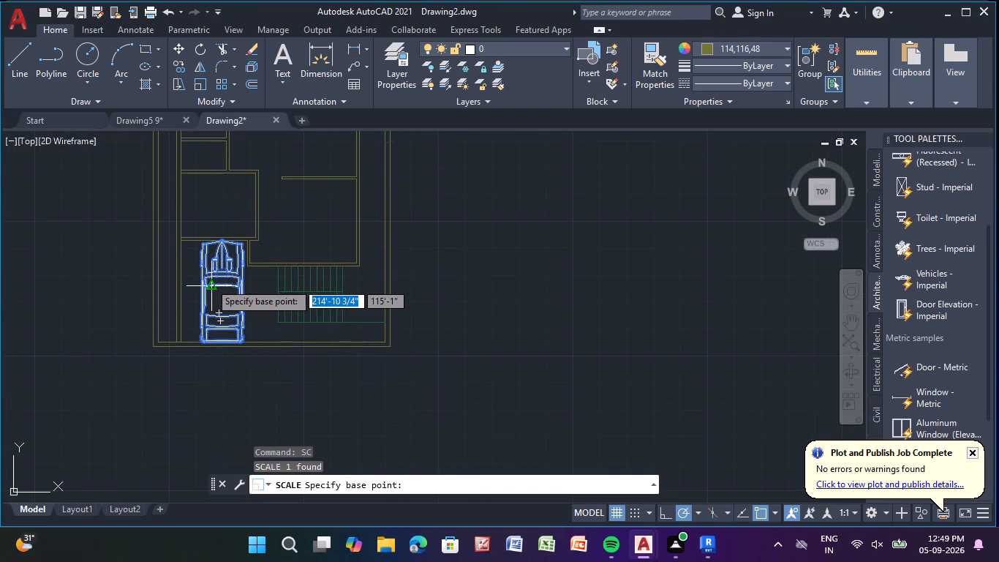
click(211, 270)
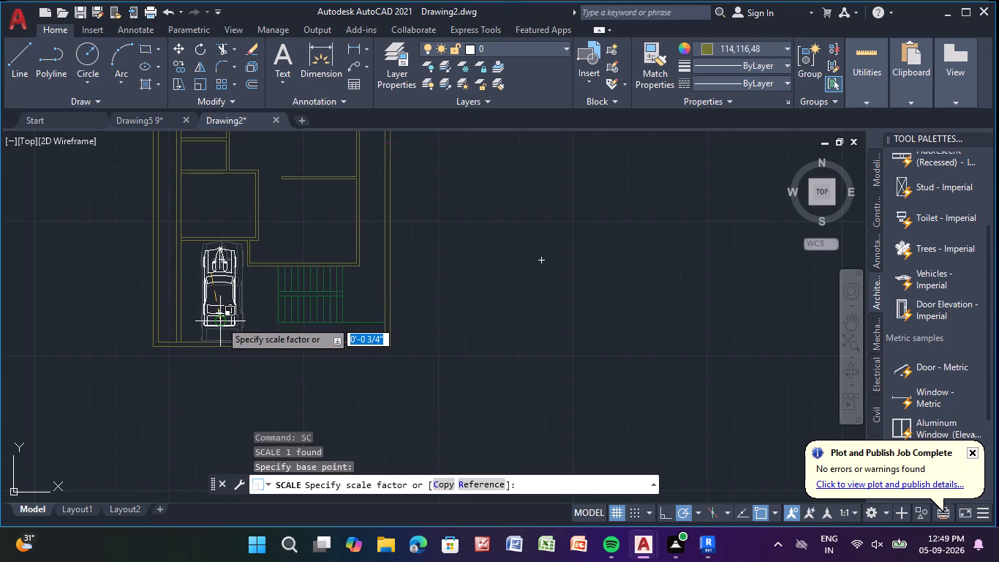
click(222, 329)
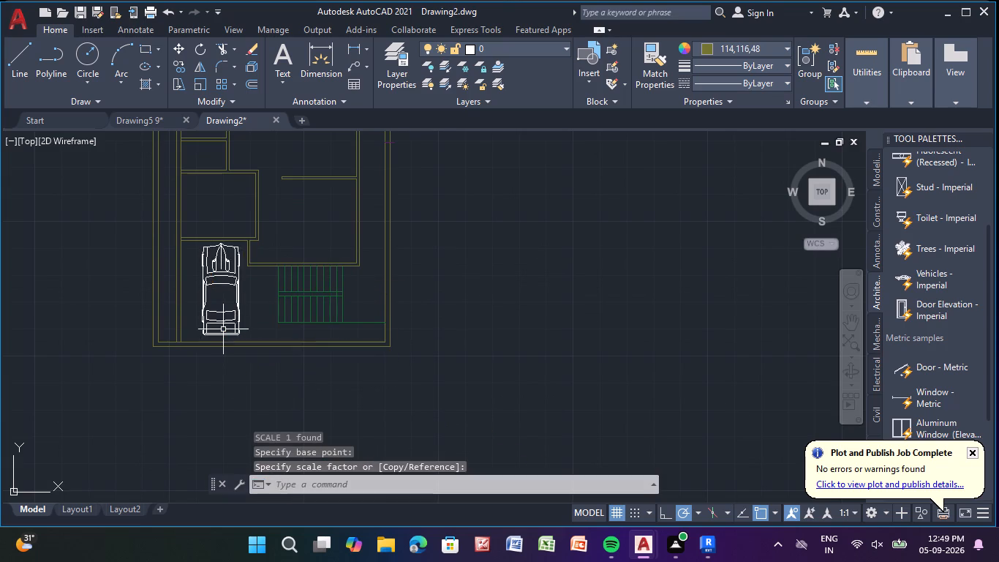
Scale the parked car down a second time from a base point near its windshield, fitting it within the parking space.
scroll(245, 266, down, 2)
middle_drag(244, 268, 244, 359)
scroll(272, 320, up, 2)
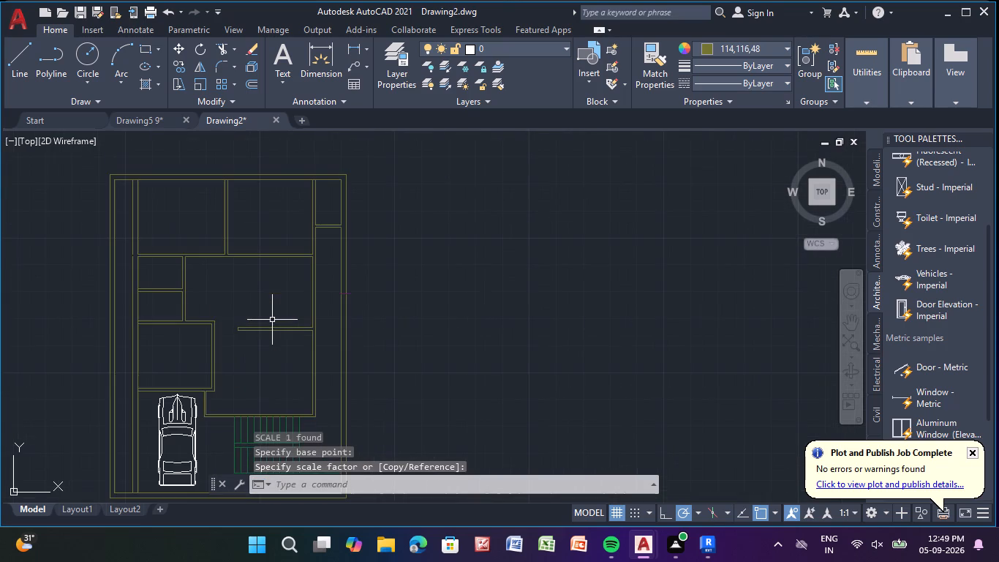
middle_drag(266, 307, 226, 226)
scroll(226, 226, up, 1)
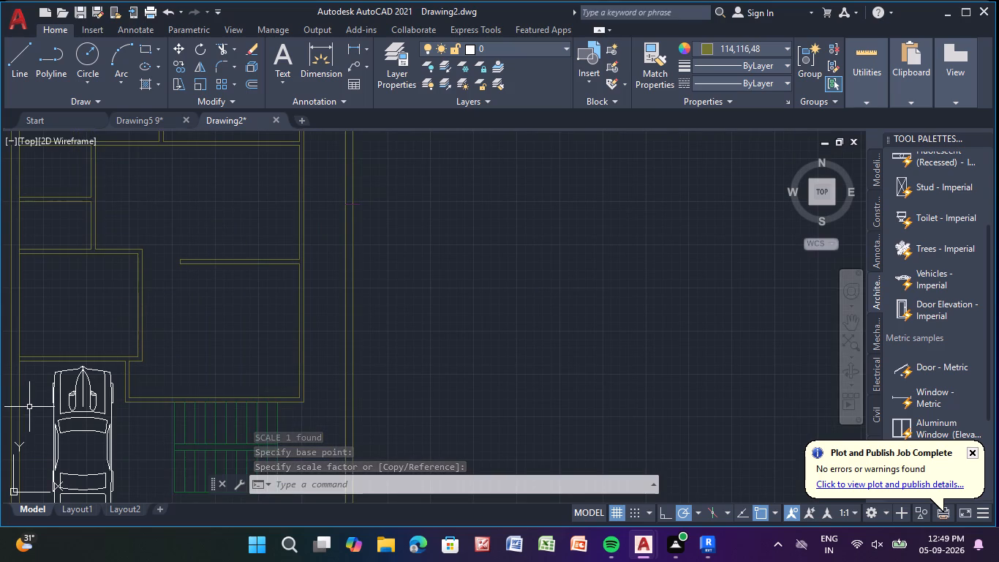
scroll(59, 396, down, 1)
middle_drag(59, 395, 112, 303)
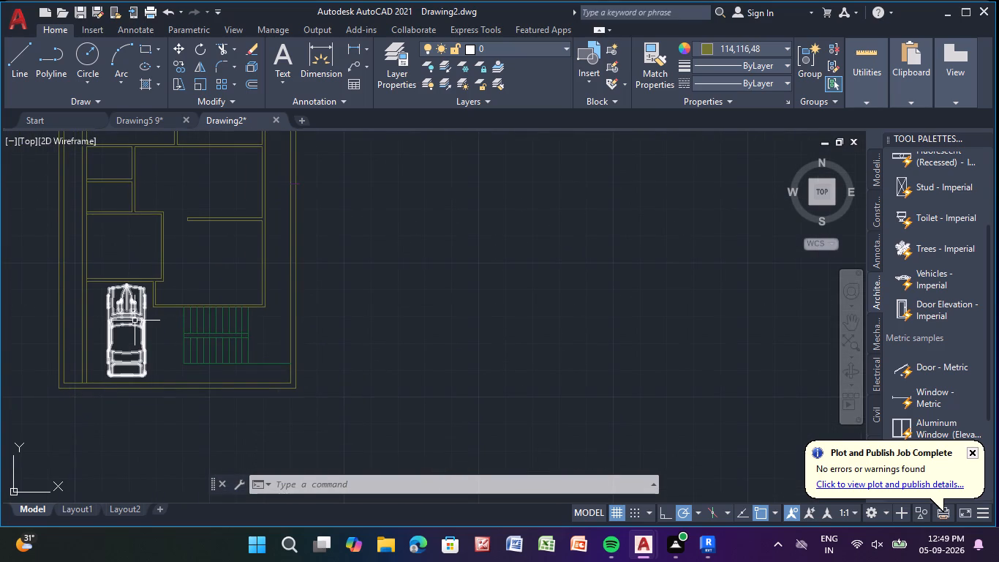
click(133, 321)
click(116, 317)
text(sc)
key(Return)
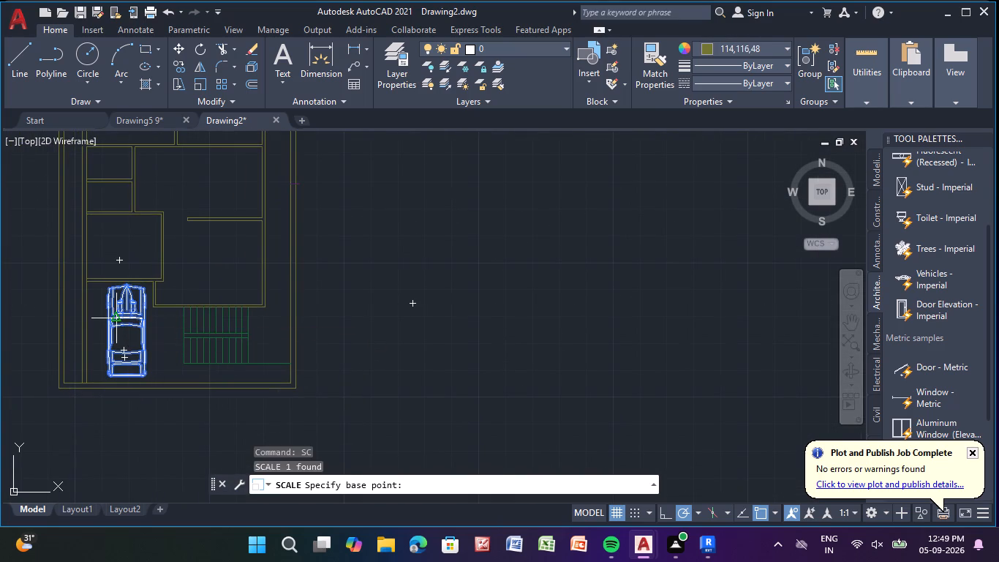
click(116, 317)
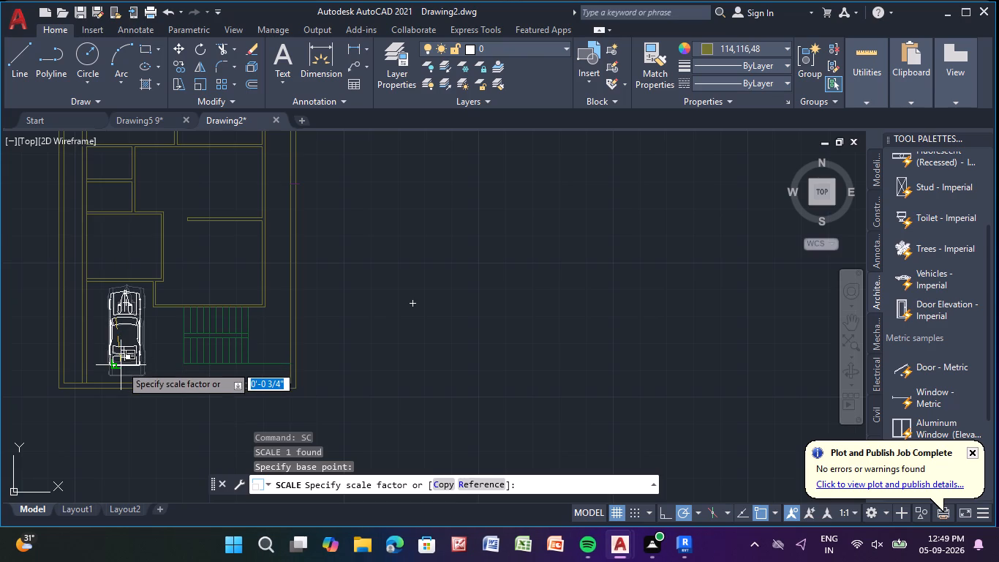
click(121, 368)
scroll(168, 279, down, 1)
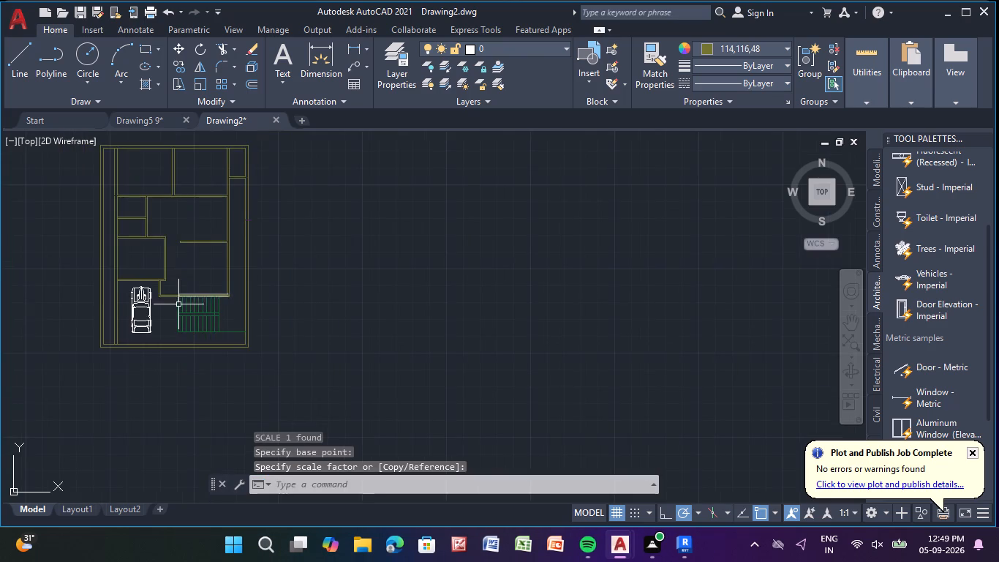
middle_drag(162, 360, 157, 433)
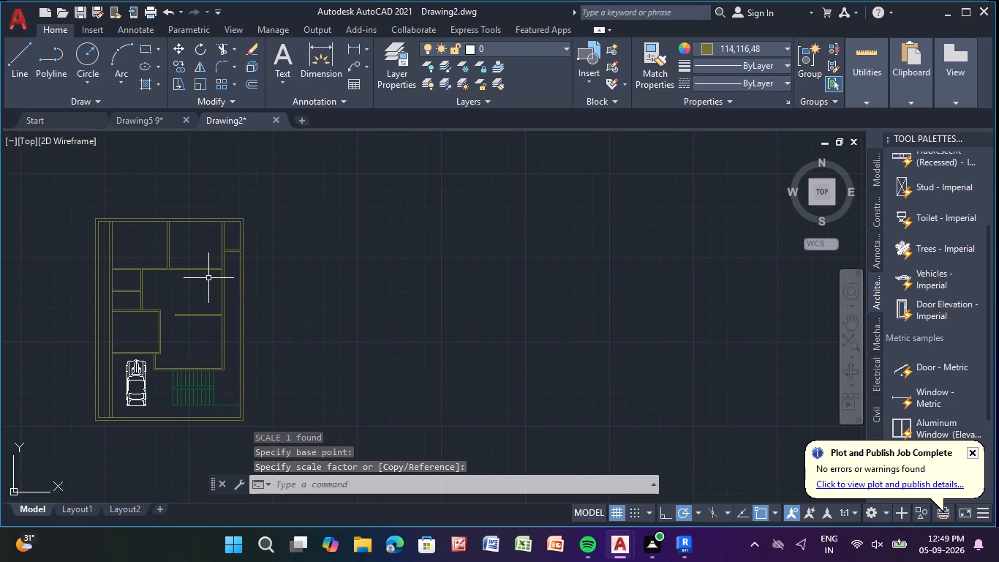
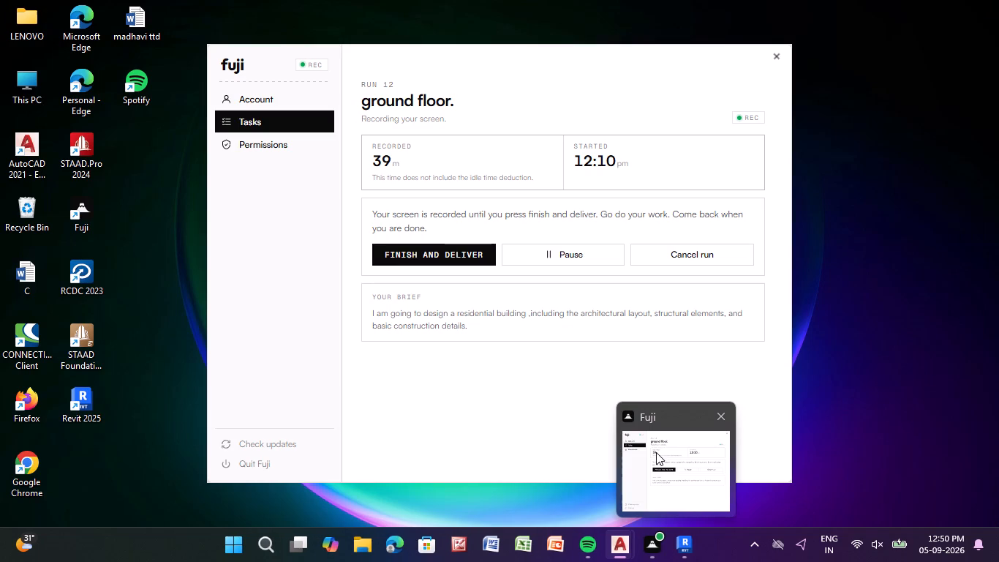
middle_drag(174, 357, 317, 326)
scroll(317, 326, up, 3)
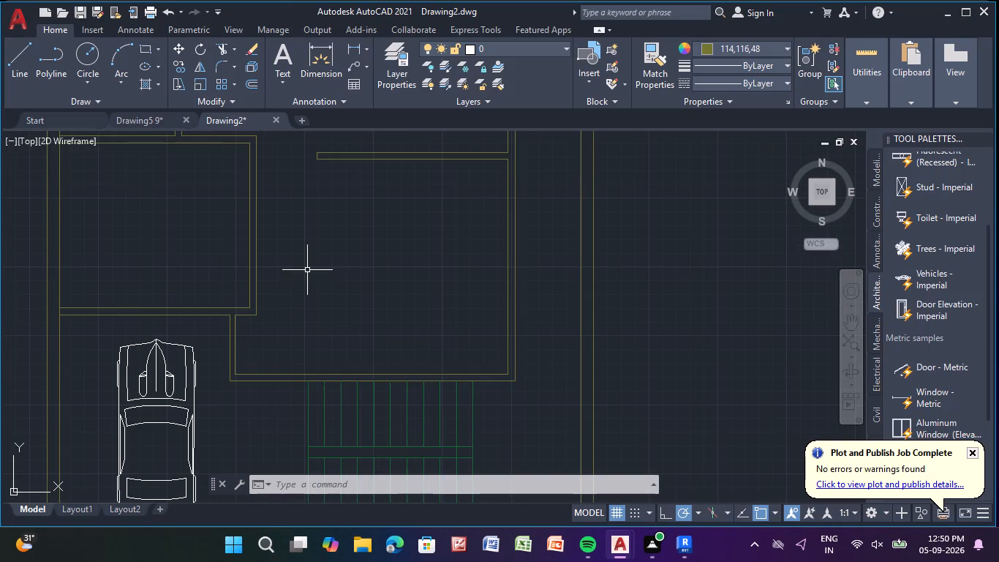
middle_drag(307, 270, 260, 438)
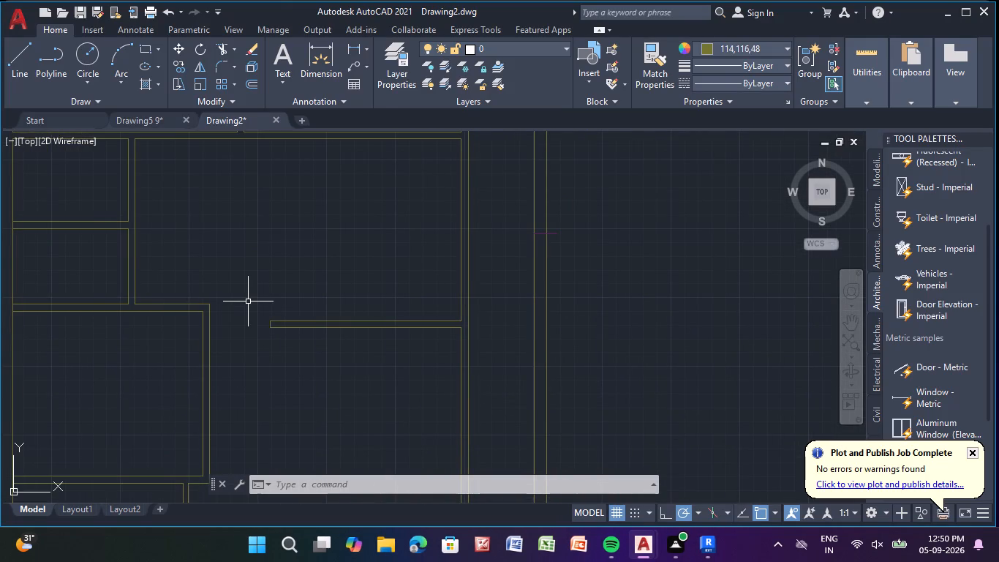
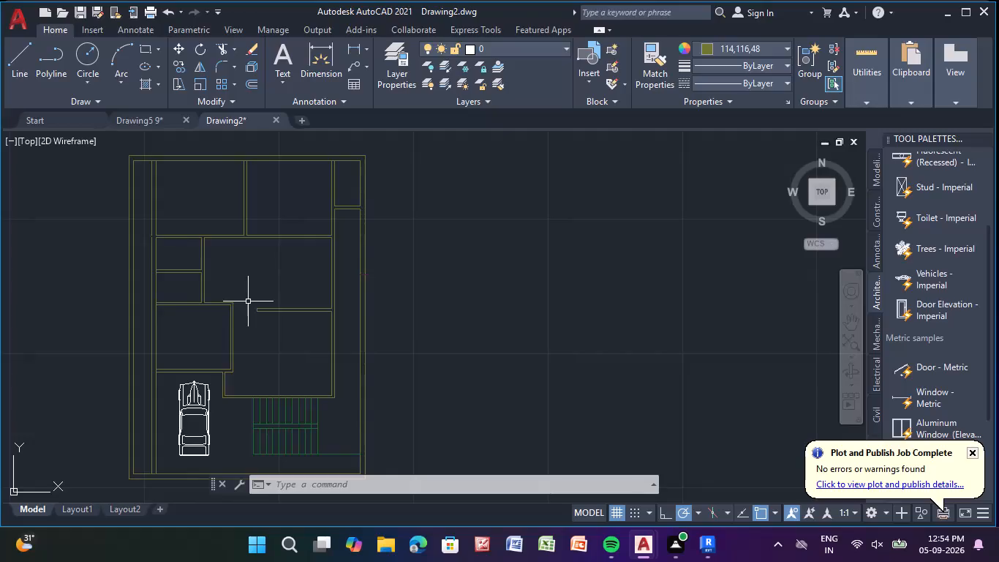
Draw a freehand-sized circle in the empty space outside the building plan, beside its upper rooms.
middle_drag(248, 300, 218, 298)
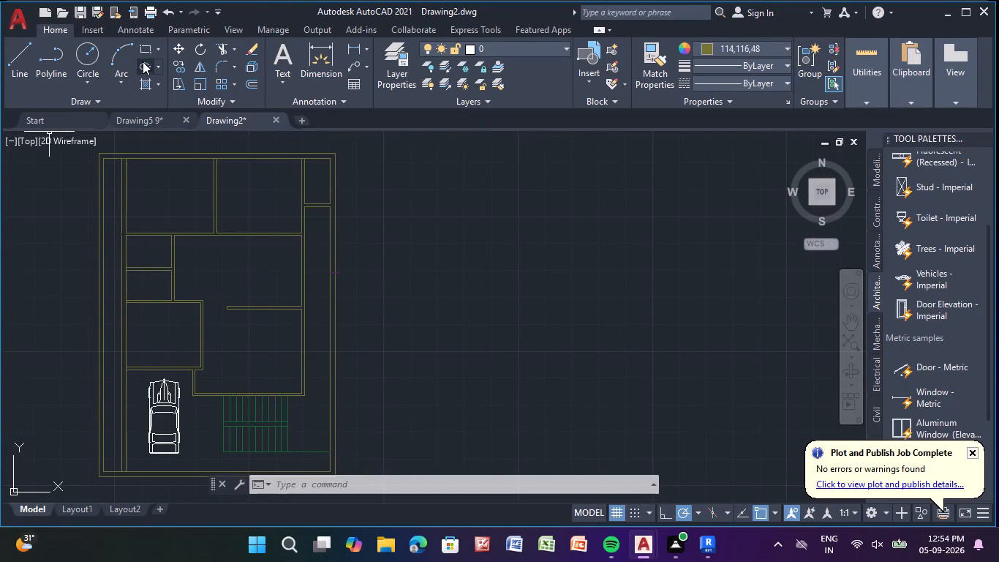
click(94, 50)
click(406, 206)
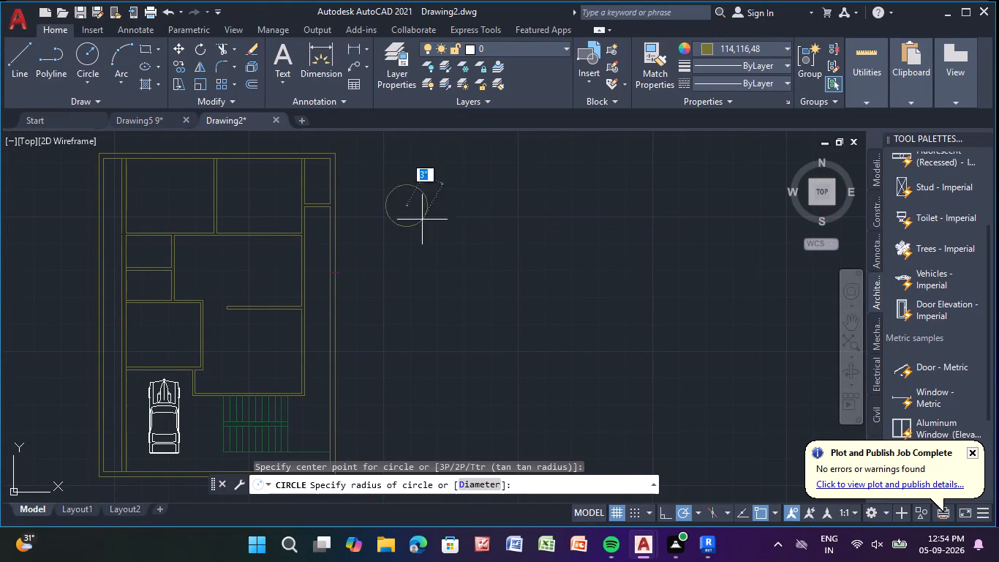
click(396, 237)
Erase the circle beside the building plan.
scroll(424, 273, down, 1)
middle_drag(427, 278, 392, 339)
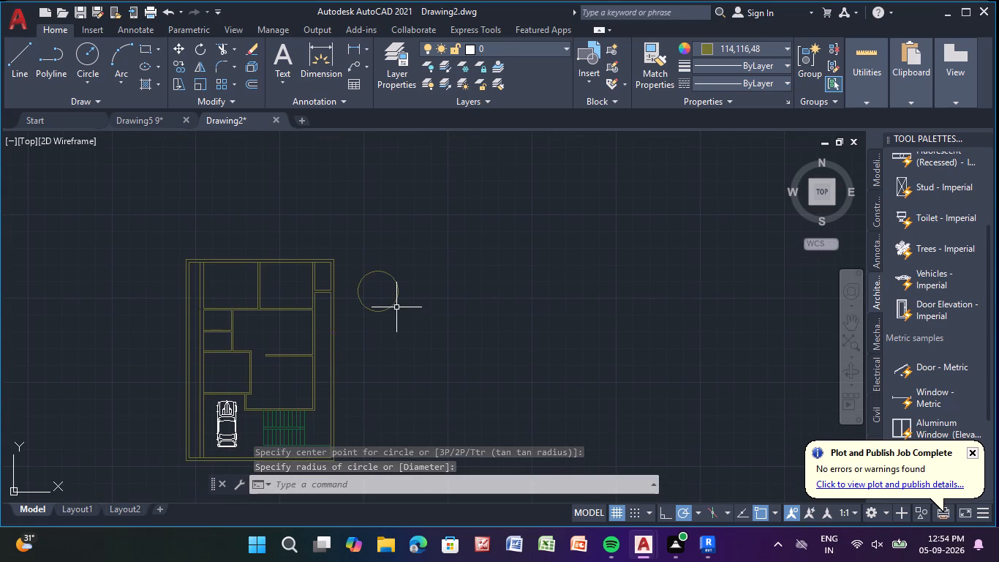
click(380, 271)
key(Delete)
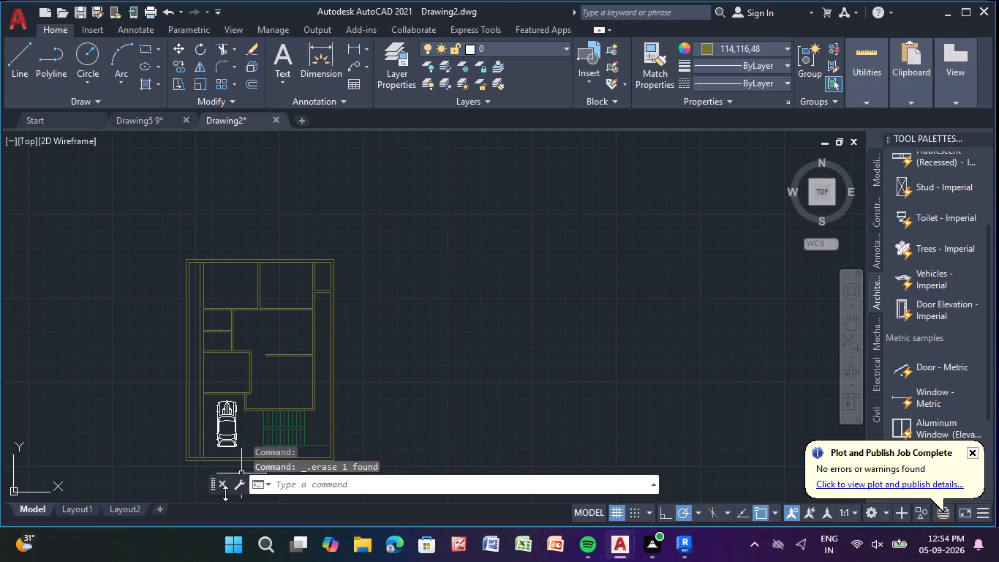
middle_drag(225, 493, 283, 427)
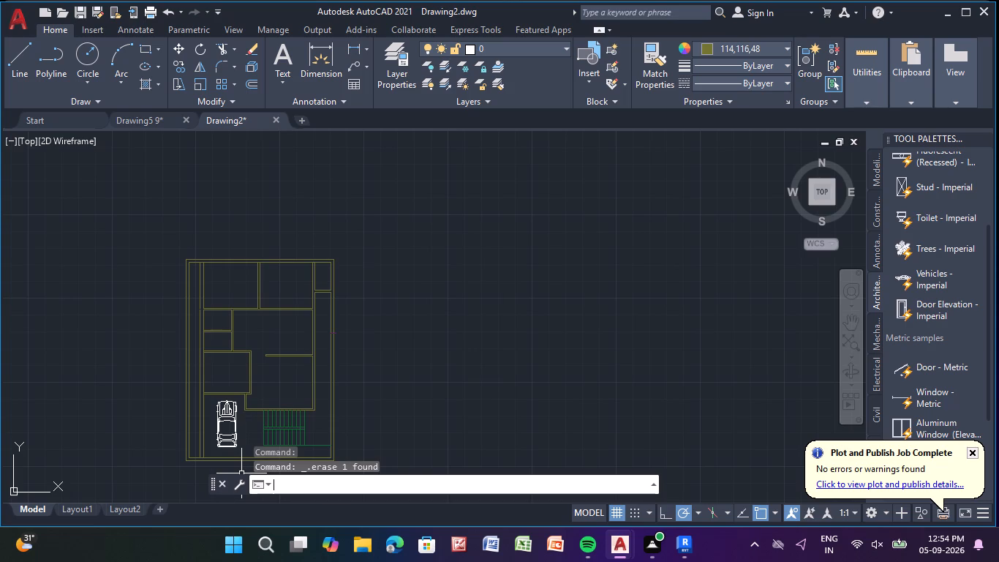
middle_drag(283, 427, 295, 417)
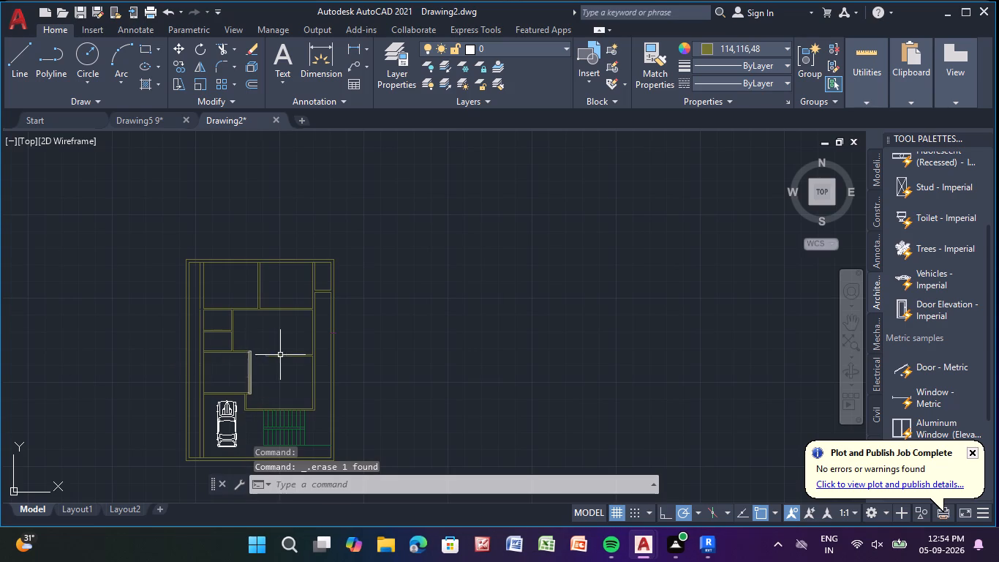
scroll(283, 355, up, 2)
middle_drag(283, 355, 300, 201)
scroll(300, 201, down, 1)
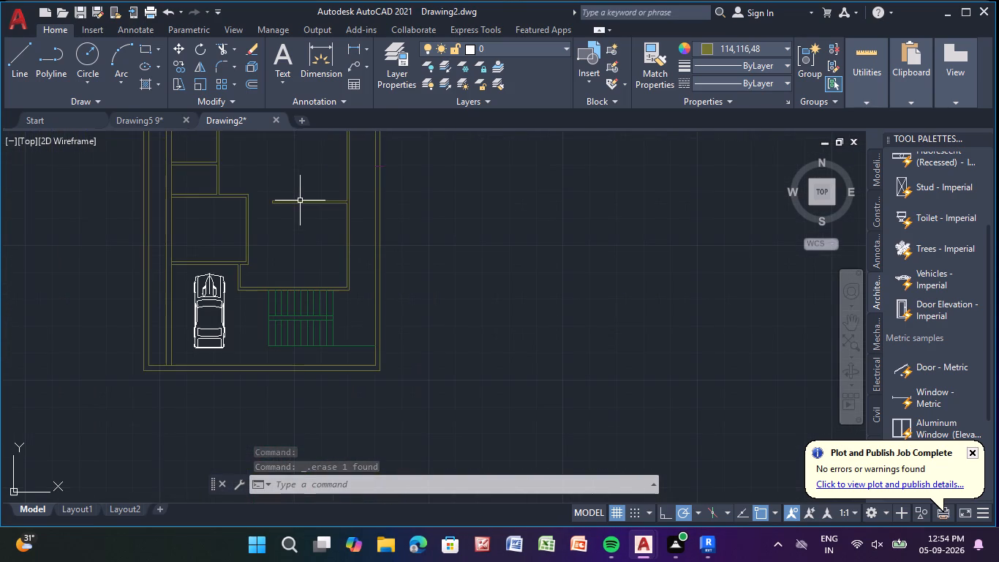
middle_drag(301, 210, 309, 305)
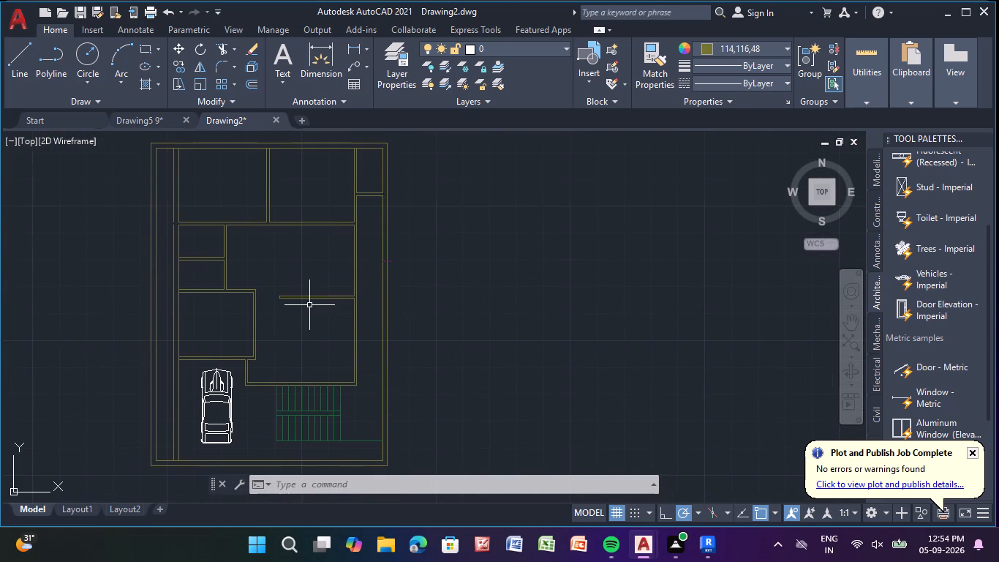
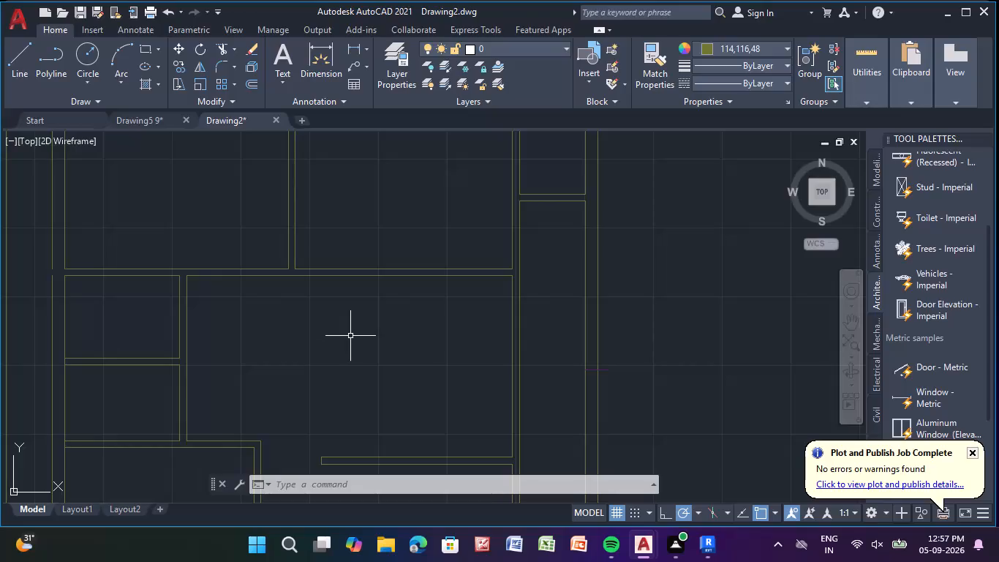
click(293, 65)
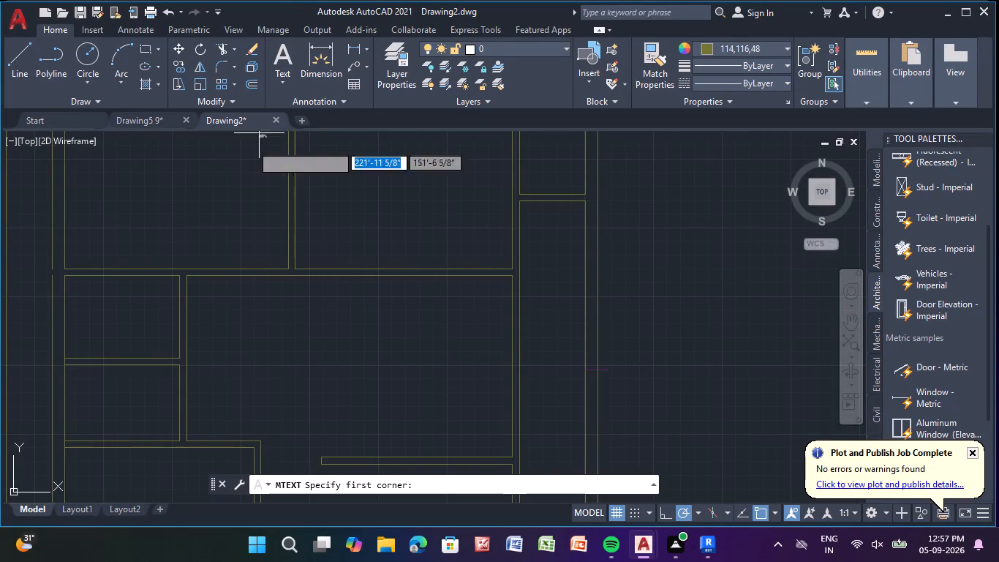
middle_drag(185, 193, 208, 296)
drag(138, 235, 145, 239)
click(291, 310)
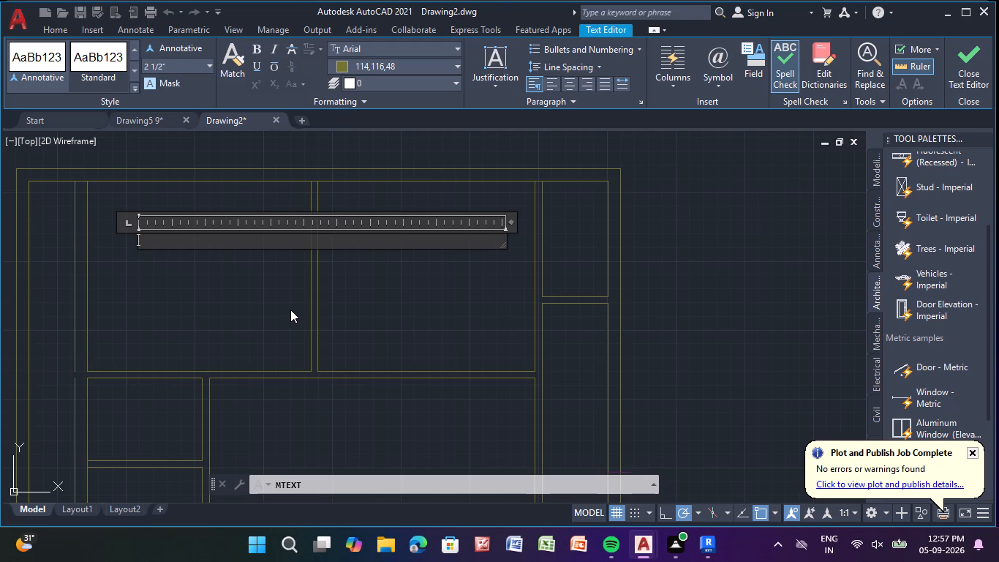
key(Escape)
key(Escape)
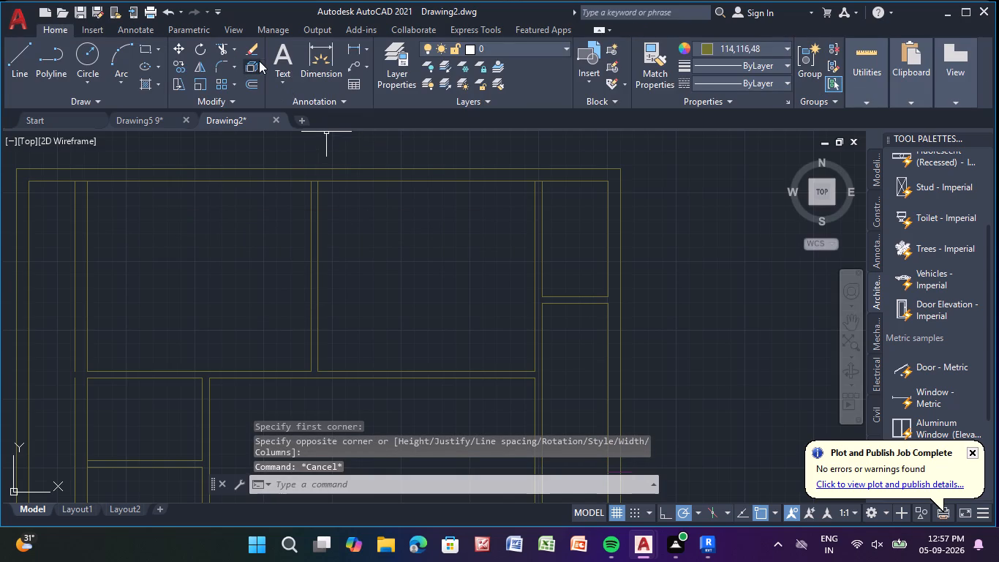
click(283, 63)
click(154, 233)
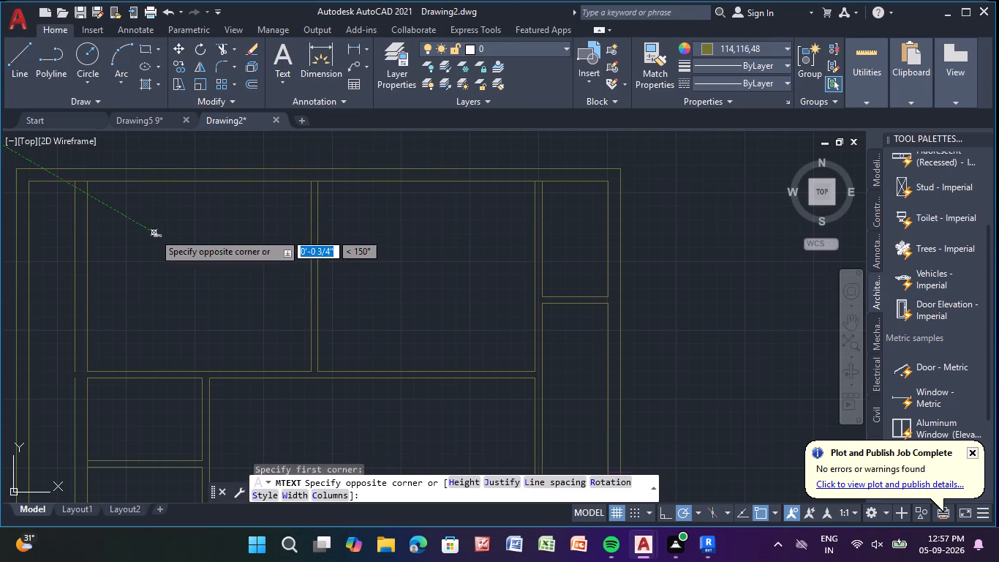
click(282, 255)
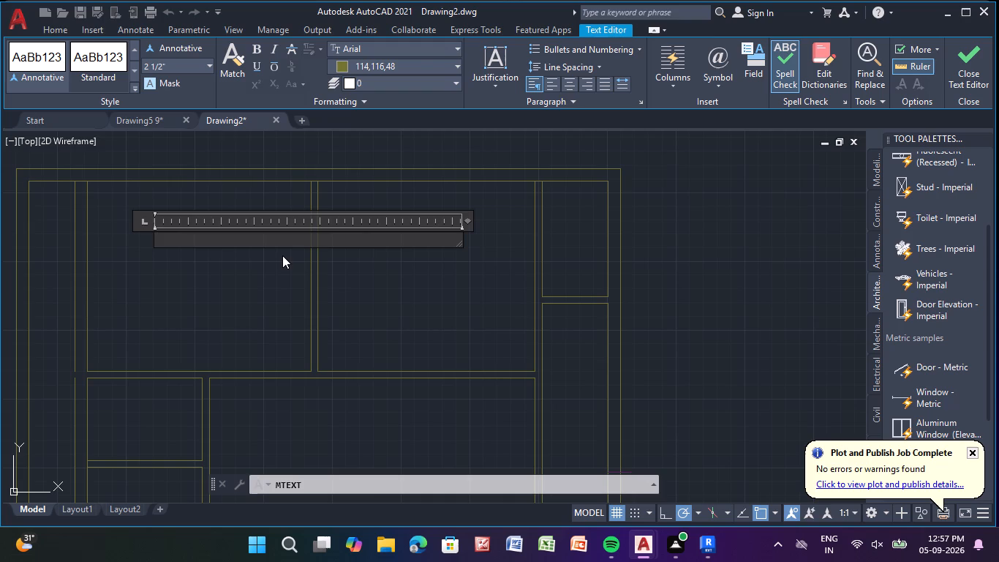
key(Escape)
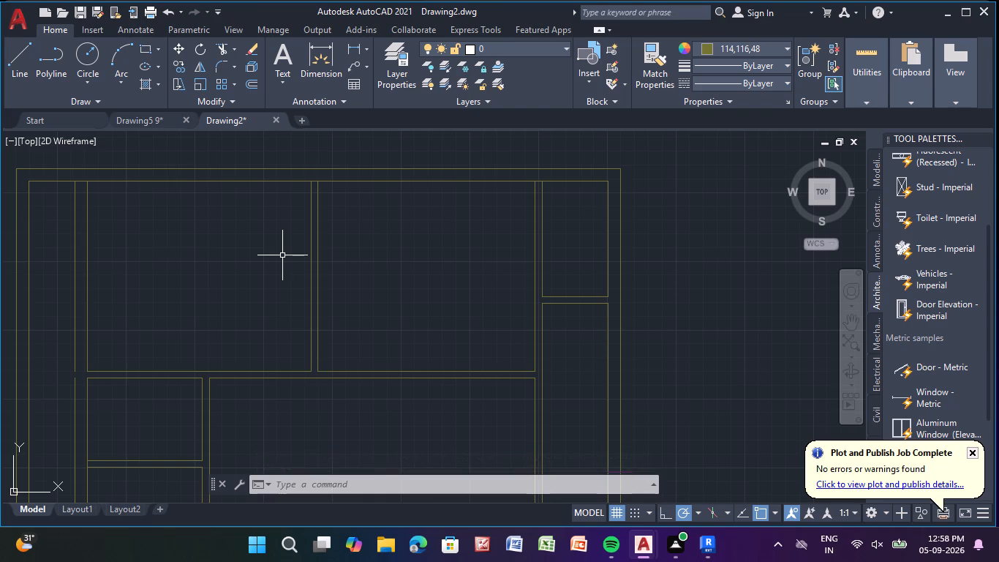
Add a multiline text label reading "BEED ROOM" inside the large upper-left room of the building plan.
click(284, 61)
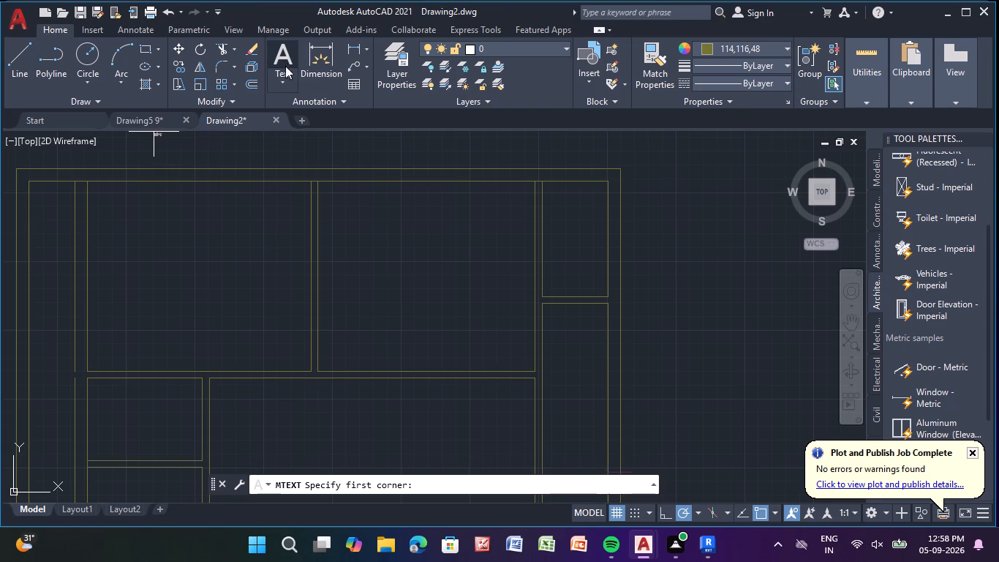
click(154, 241)
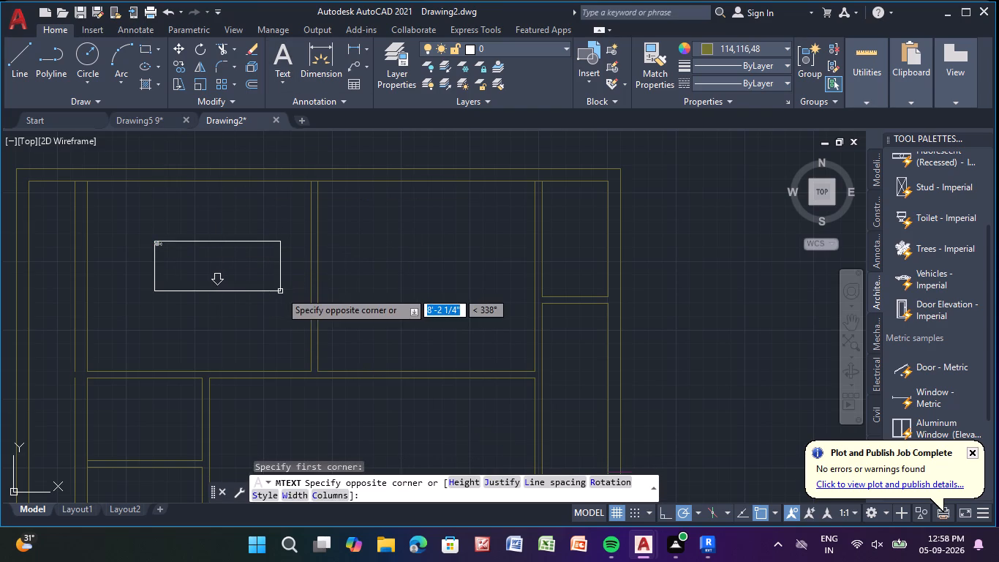
click(280, 291)
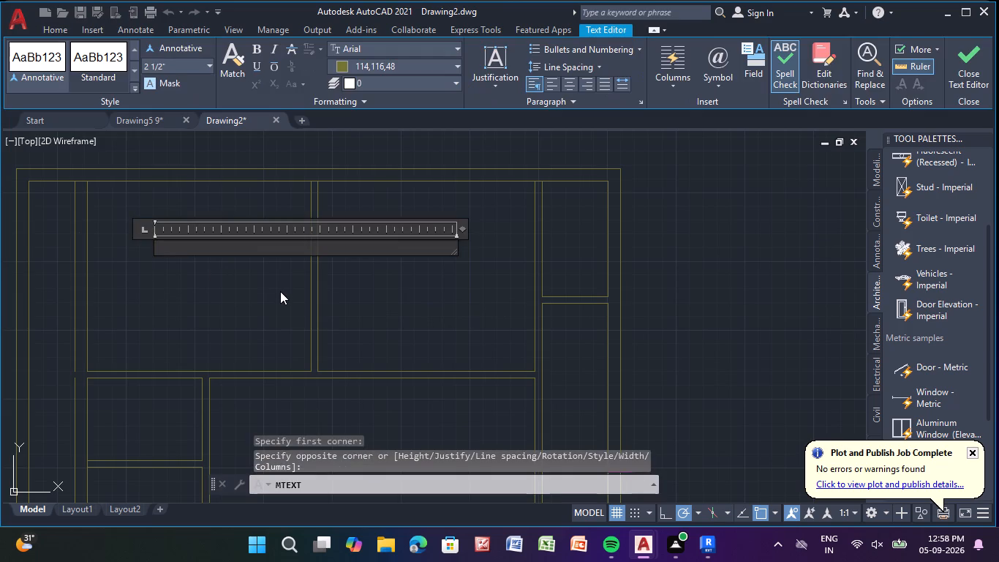
text(bee)
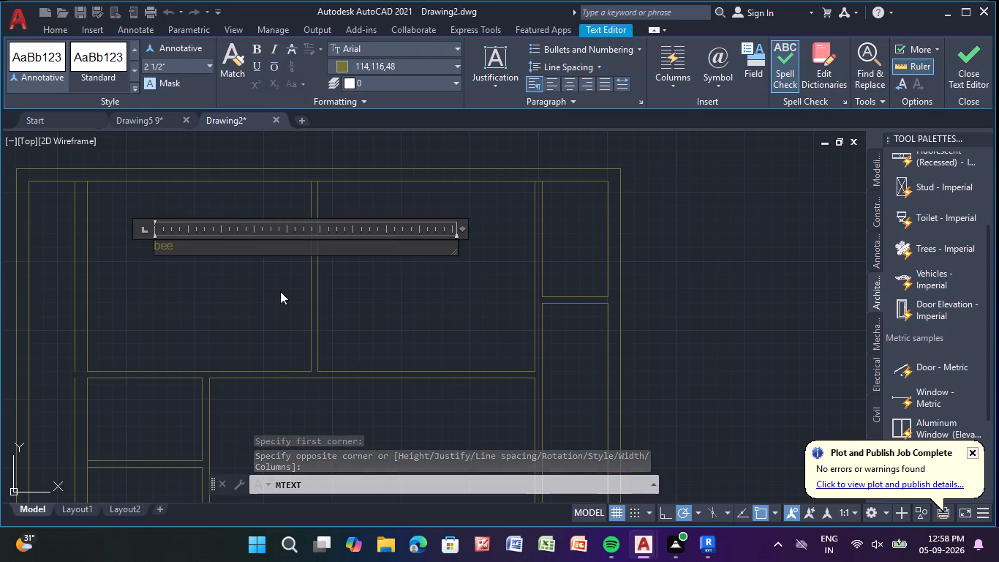
key(BackSpace)
key(BackSpace)
key(BackSpace)
key(BackSpace)
key(BackSpace)
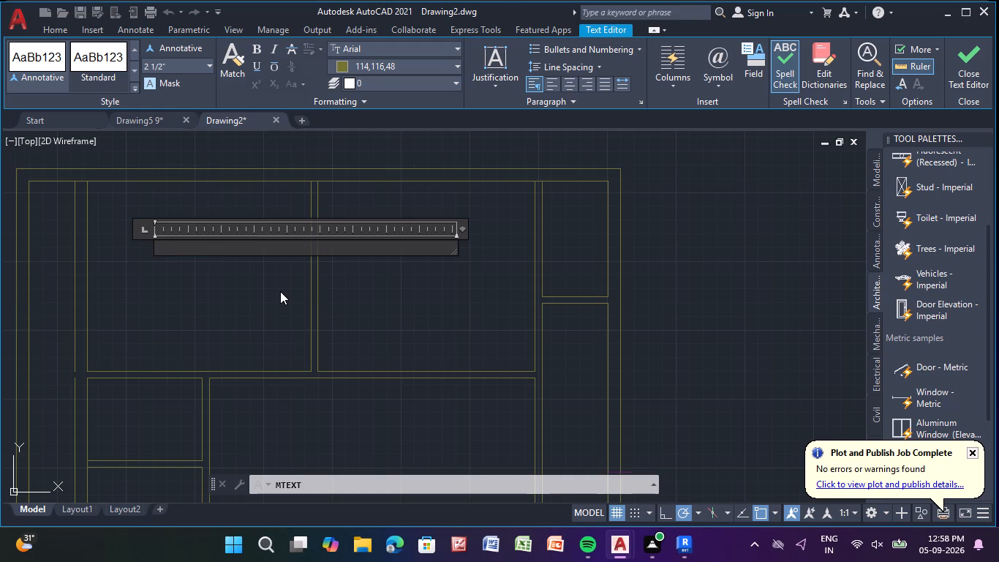
text(BEE)
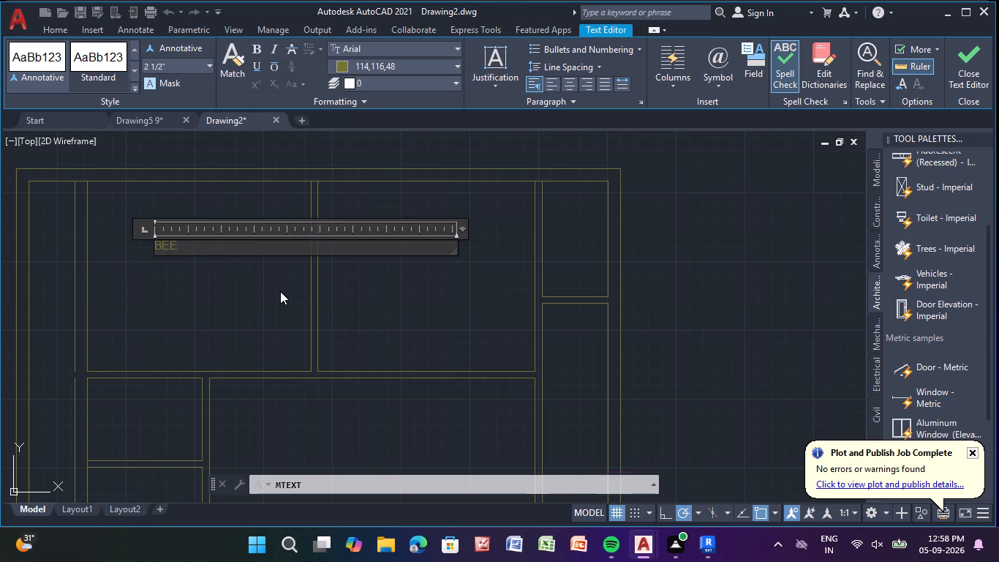
text(D ROOM)
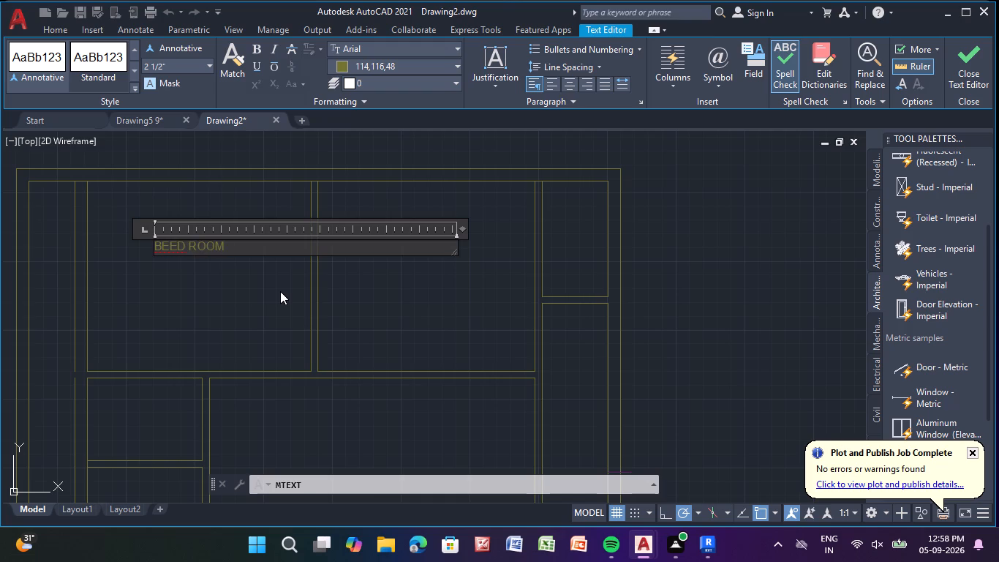
key(space)
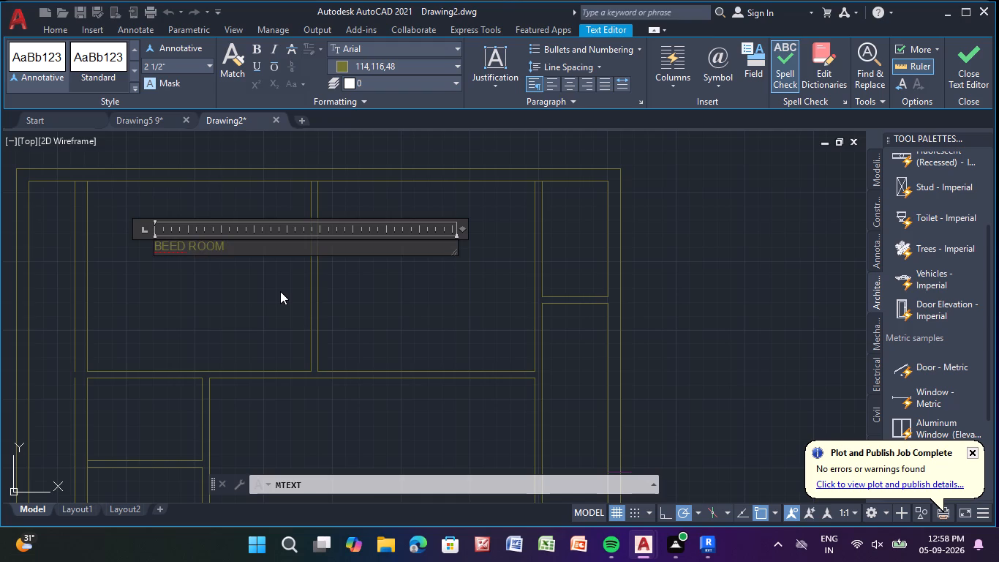
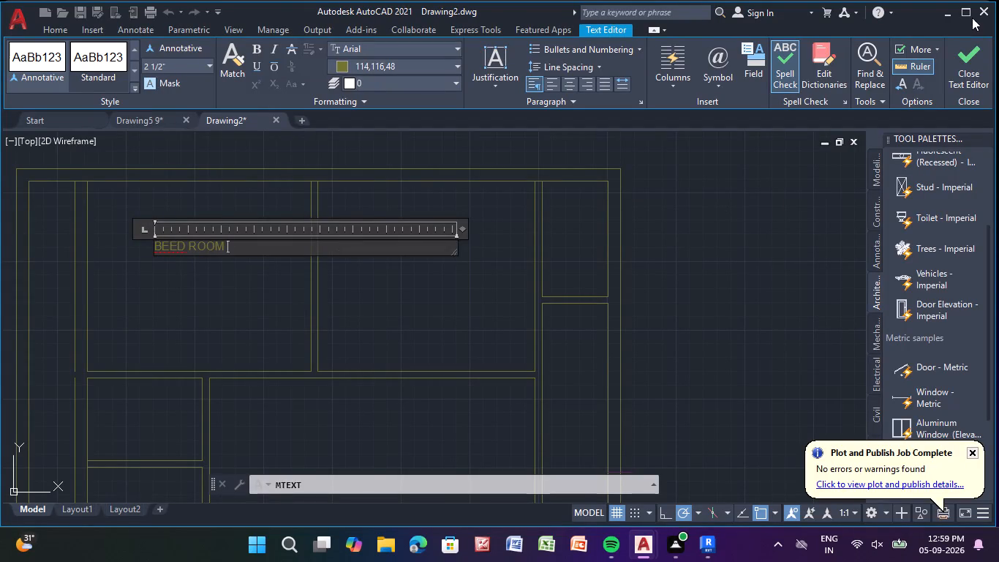
Finish editing the "BEED ROOM" multiline text and erase that label from the large upper-left room.
click(968, 60)
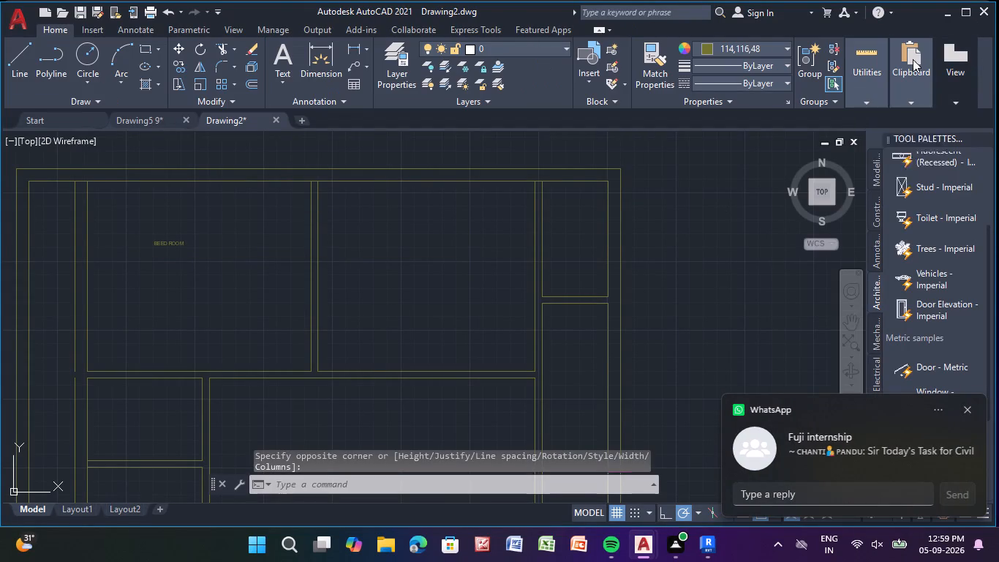
click(168, 244)
key(Delete)
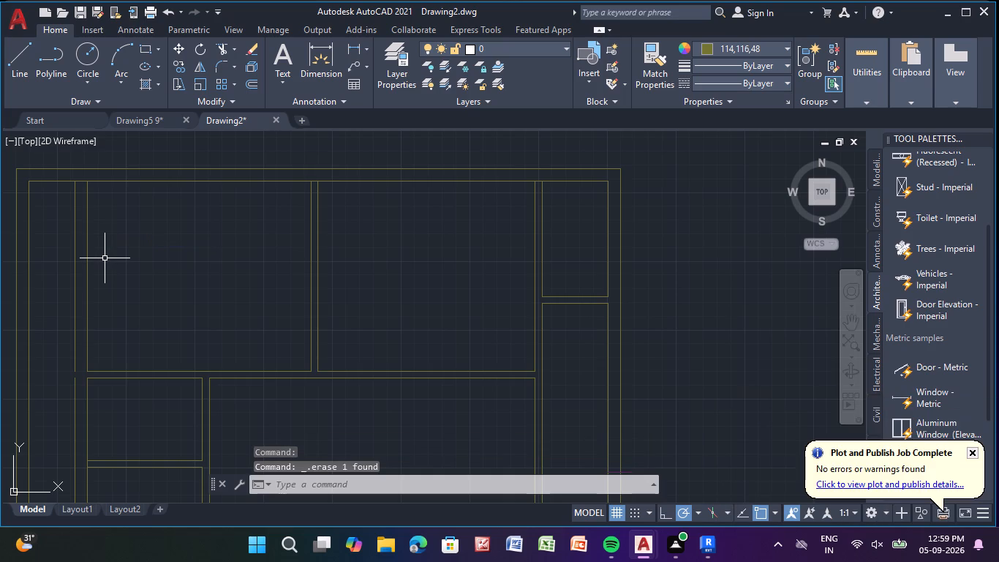
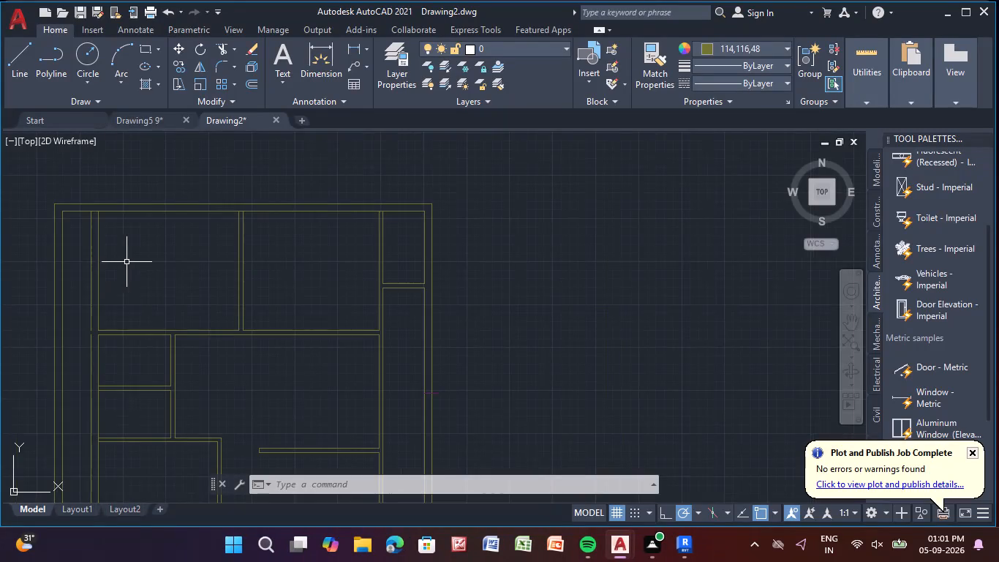
Start a multiline text in colour 153,27,30 in the large upper-left room, with the first line "BEEDROOM 1".
middle_drag(132, 266, 220, 289)
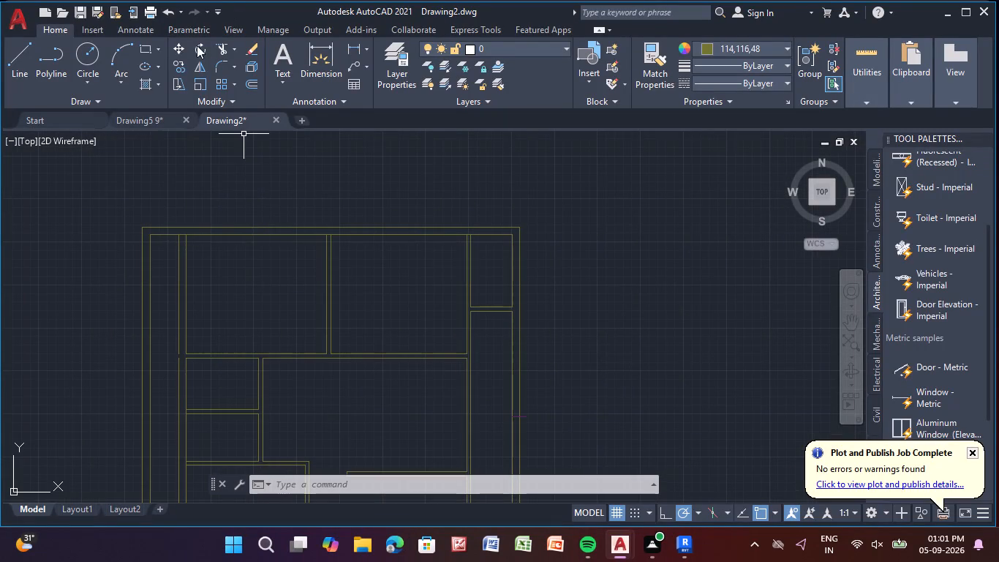
click(277, 51)
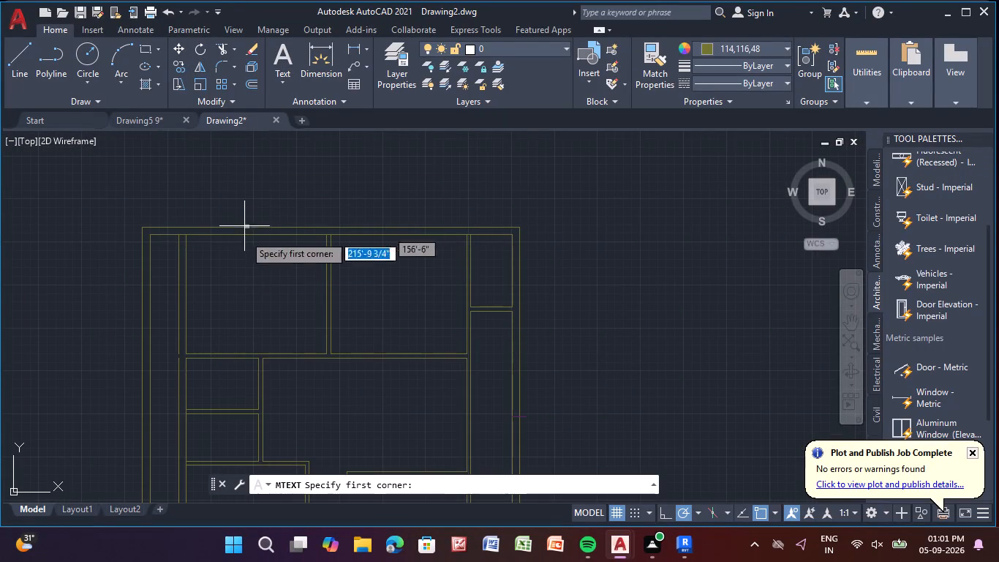
click(744, 50)
click(751, 112)
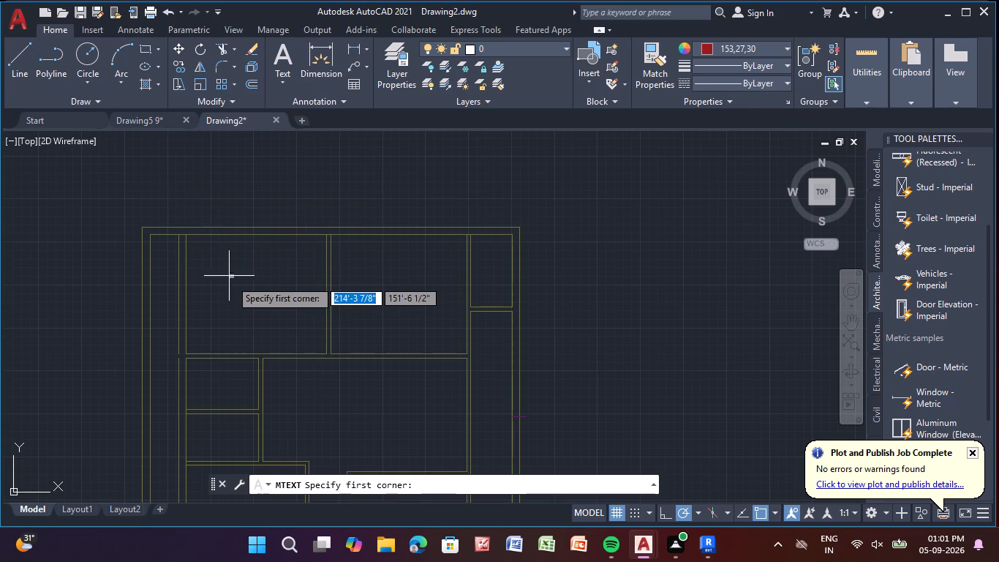
middle_drag(233, 238, 222, 185)
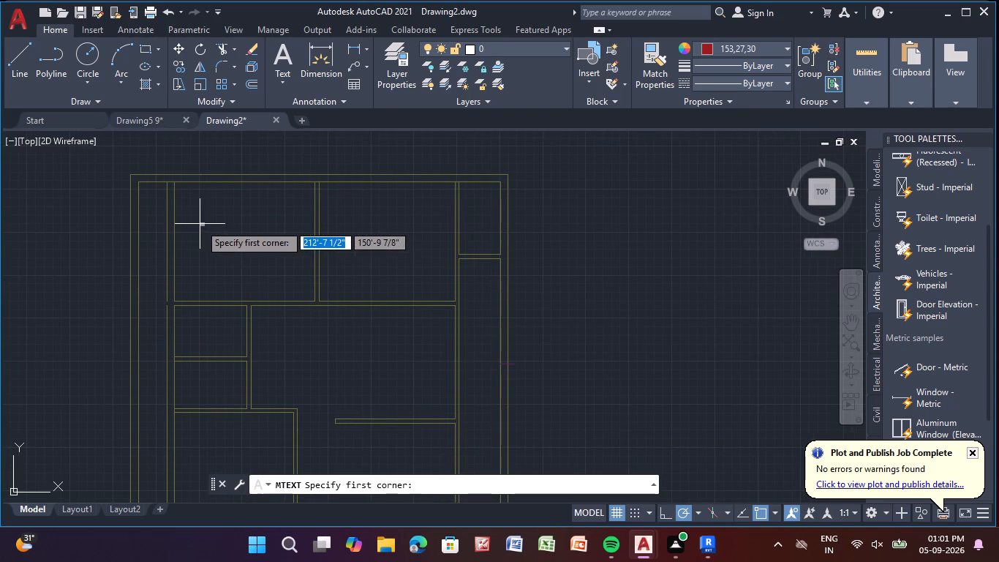
click(200, 223)
click(285, 255)
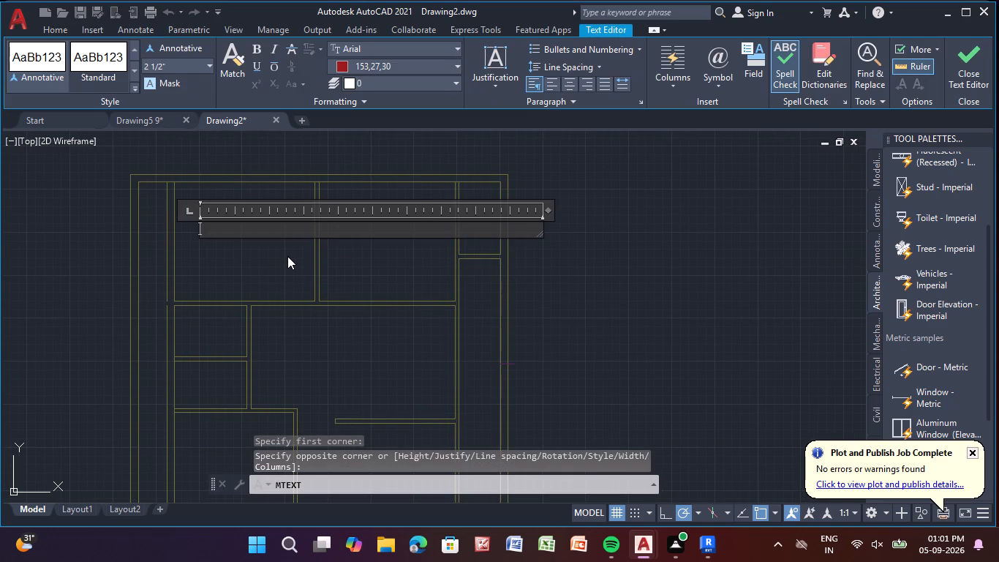
key(b)
text(EED)
key(r)
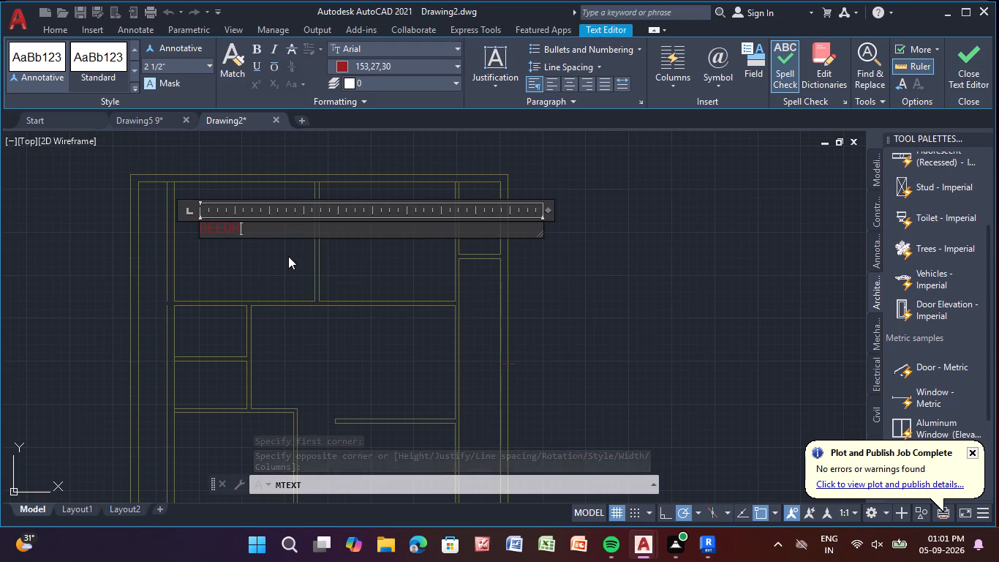
text(OOM)
key(space)
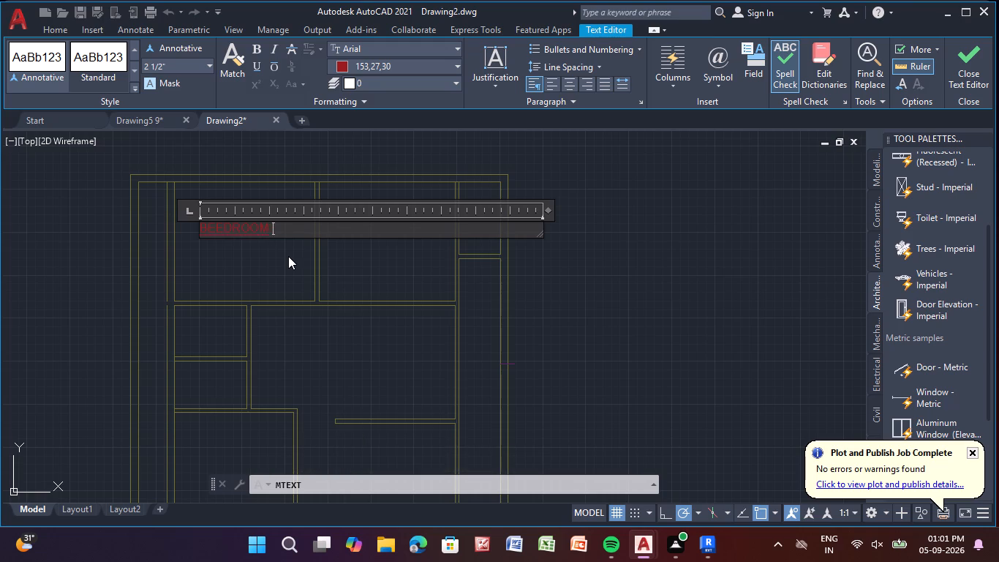
text(1)
Add the room size 14'-0"*11'-6" as the second line below "BEEDROOM 1" and finish the text.
key(Return)
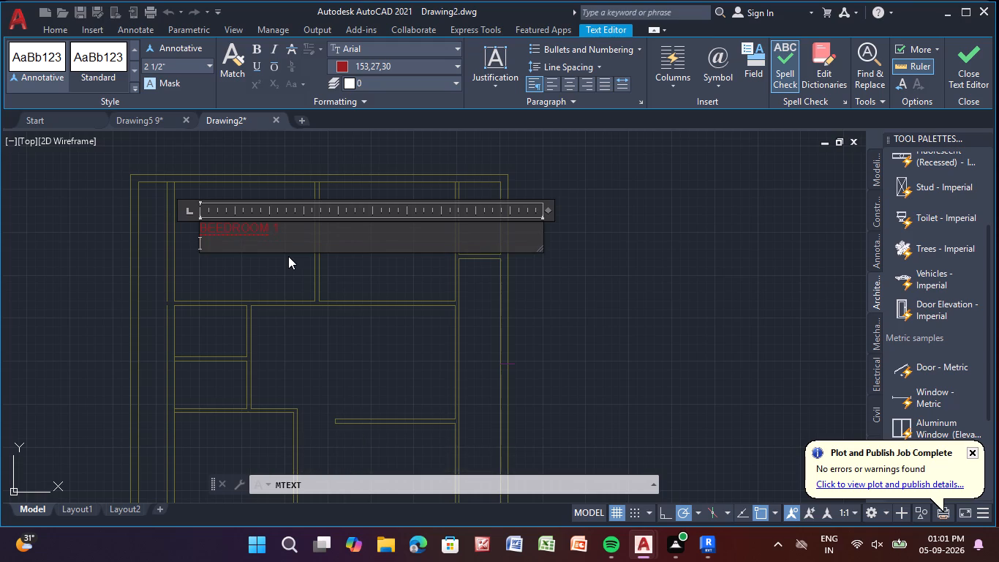
text(14'-0")
key(8)
key(BackSpace)
key(shift+asterisk)
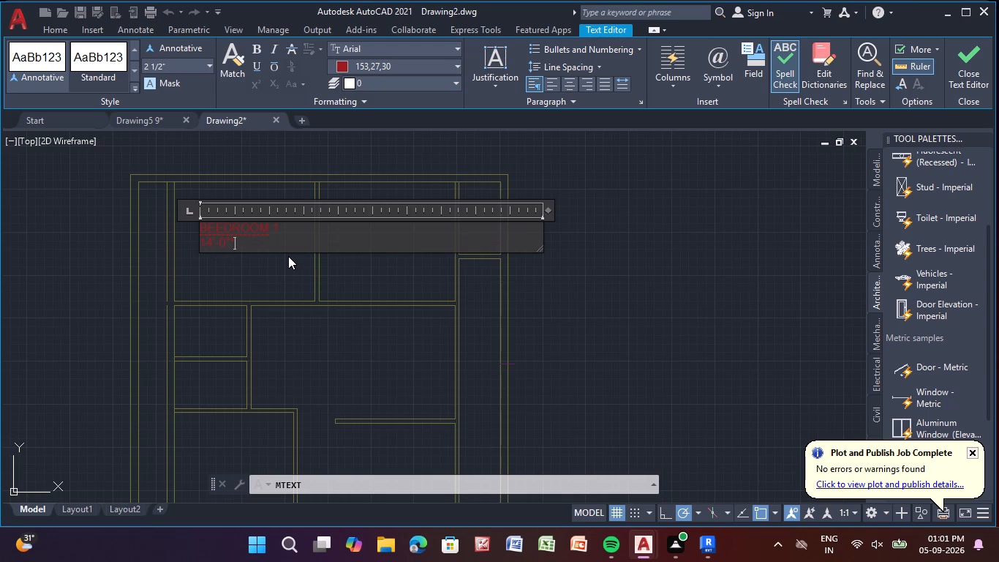
text(11)
text('-6)
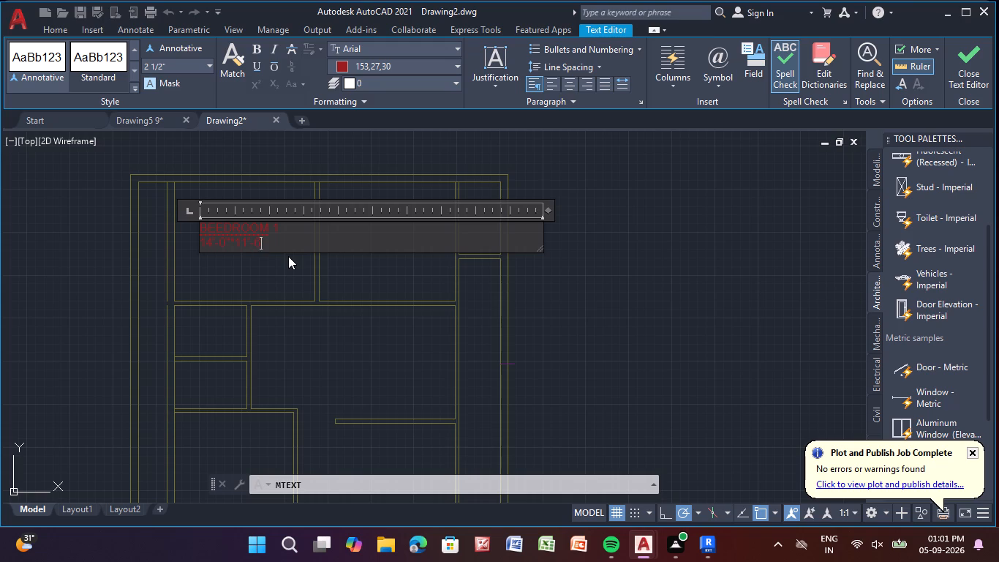
key(shift+quotedbl)
key(Return)
right_click(288, 256)
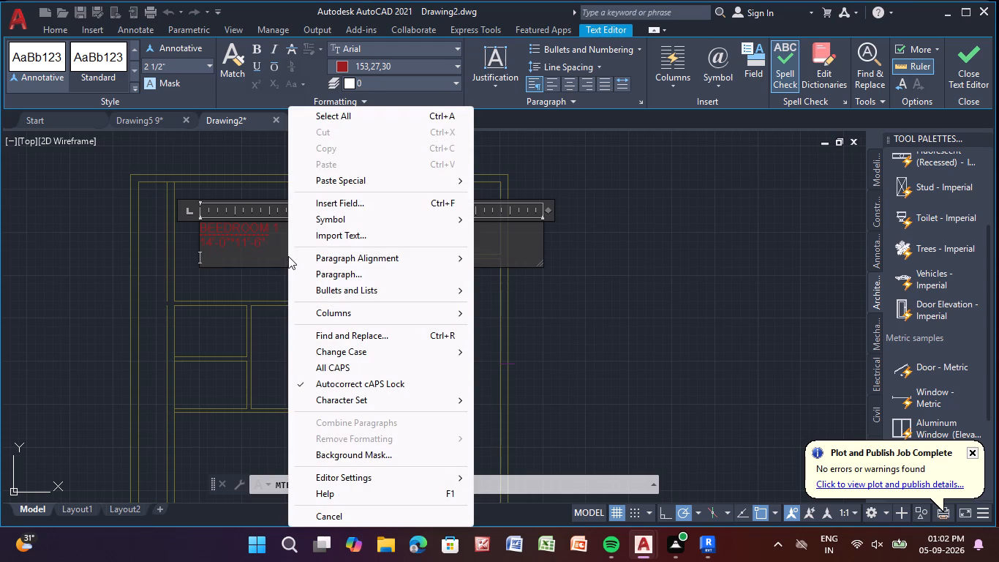
click(288, 256)
click(233, 348)
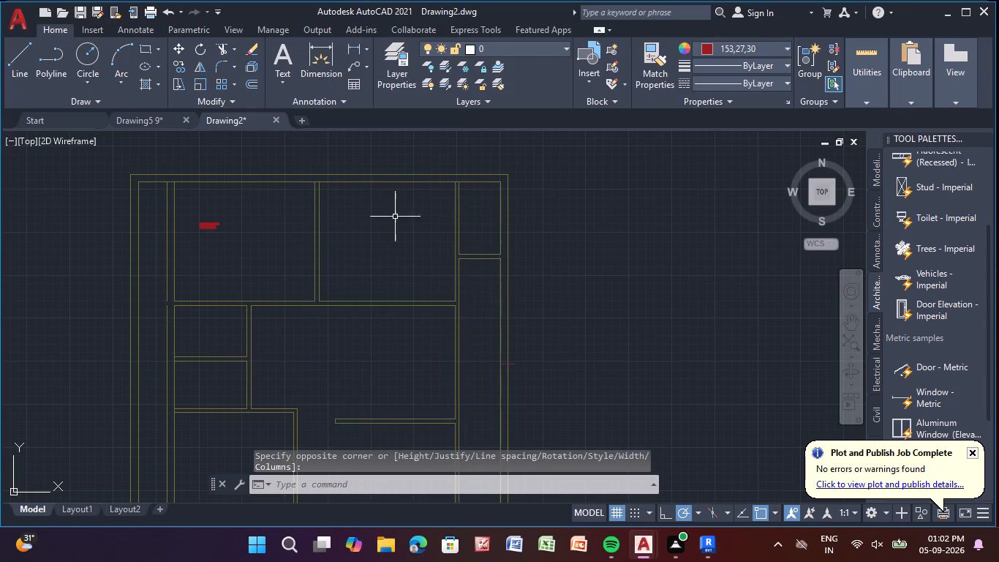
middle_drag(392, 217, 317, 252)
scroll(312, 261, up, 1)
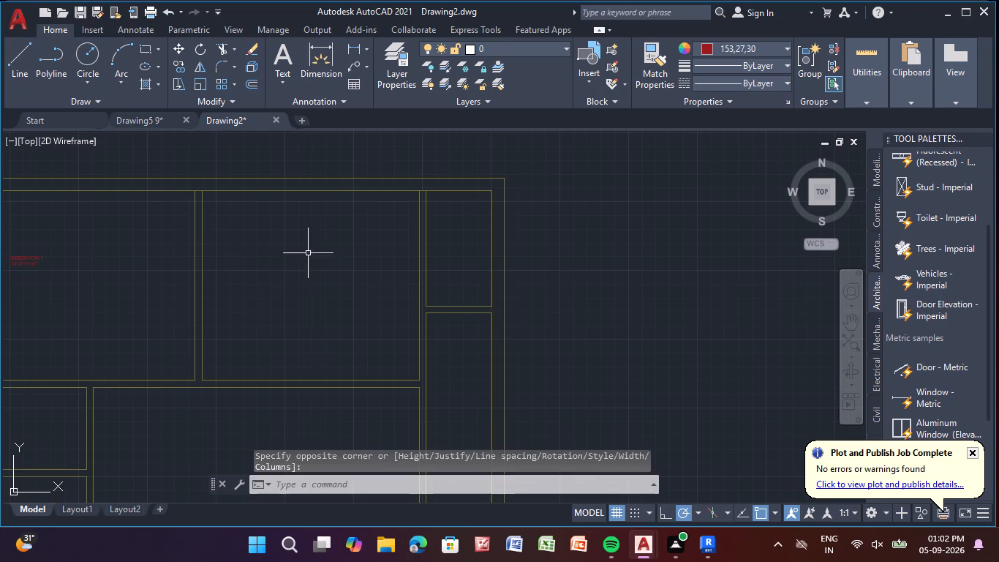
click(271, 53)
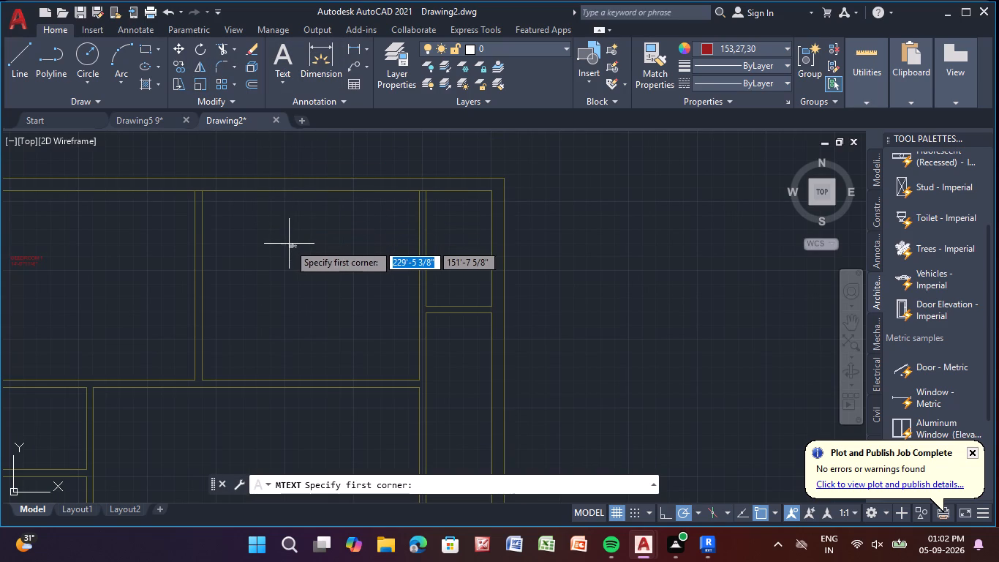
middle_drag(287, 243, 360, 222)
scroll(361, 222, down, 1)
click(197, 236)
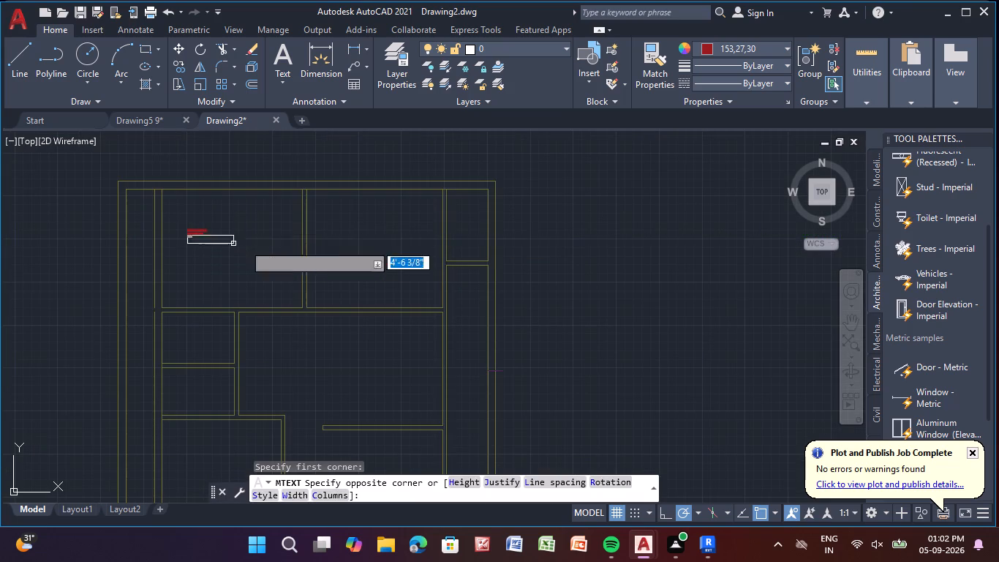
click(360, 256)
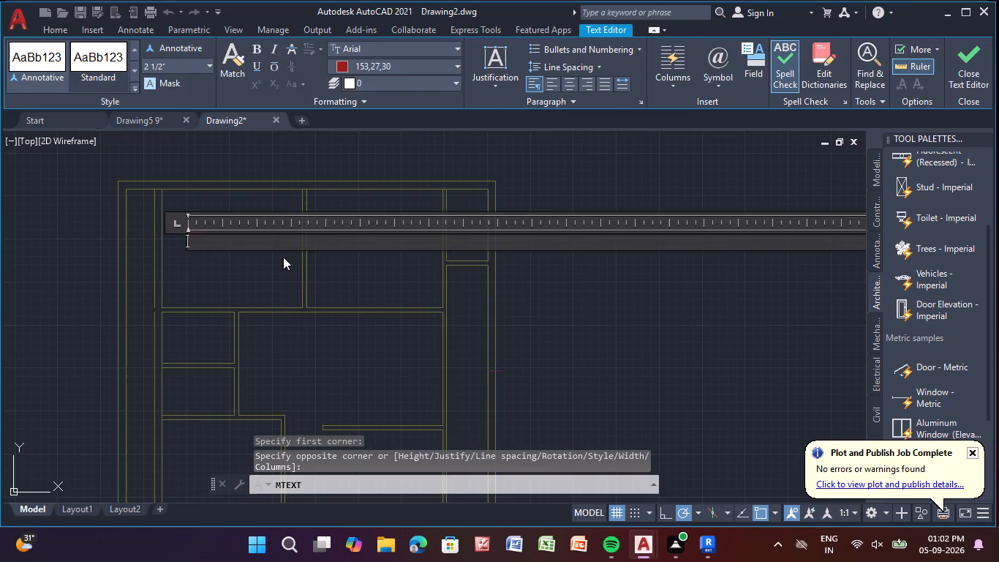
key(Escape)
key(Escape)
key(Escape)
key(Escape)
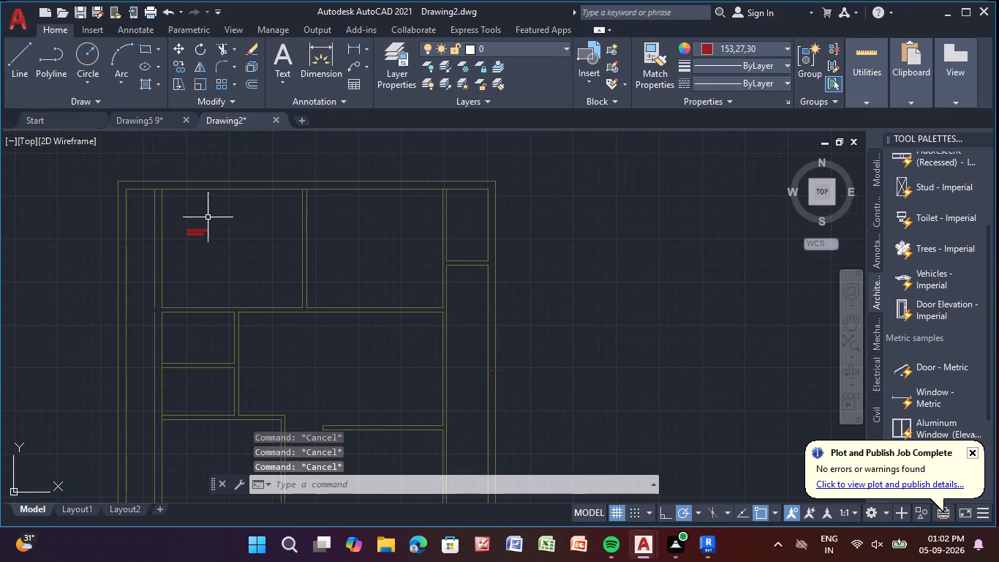
Move the "BEEDROOM 1" label about 16'-1" horizontally from the upper-left room into the adjacent upper-middle room.
scroll(207, 225, up, 3)
click(157, 245)
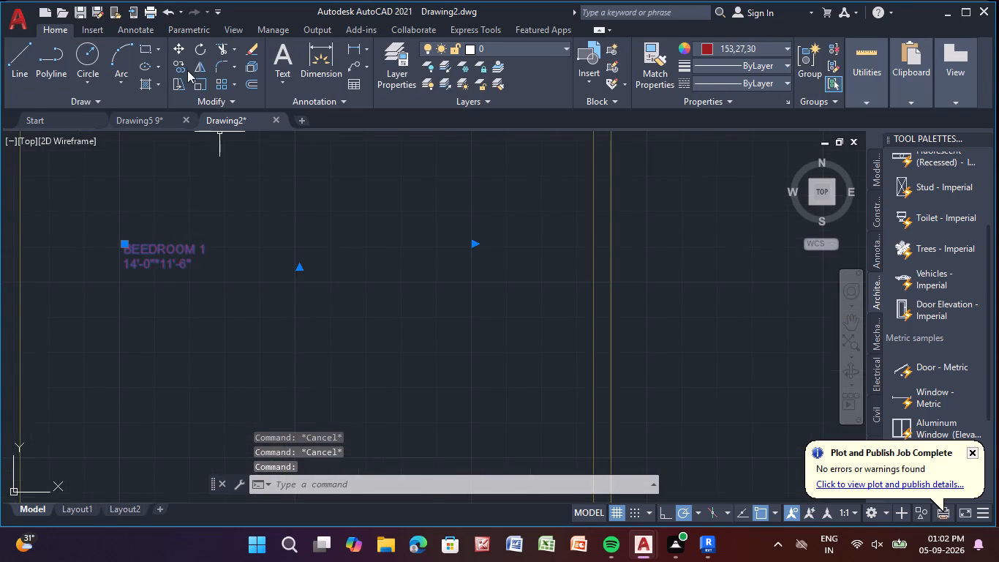
click(177, 53)
click(168, 264)
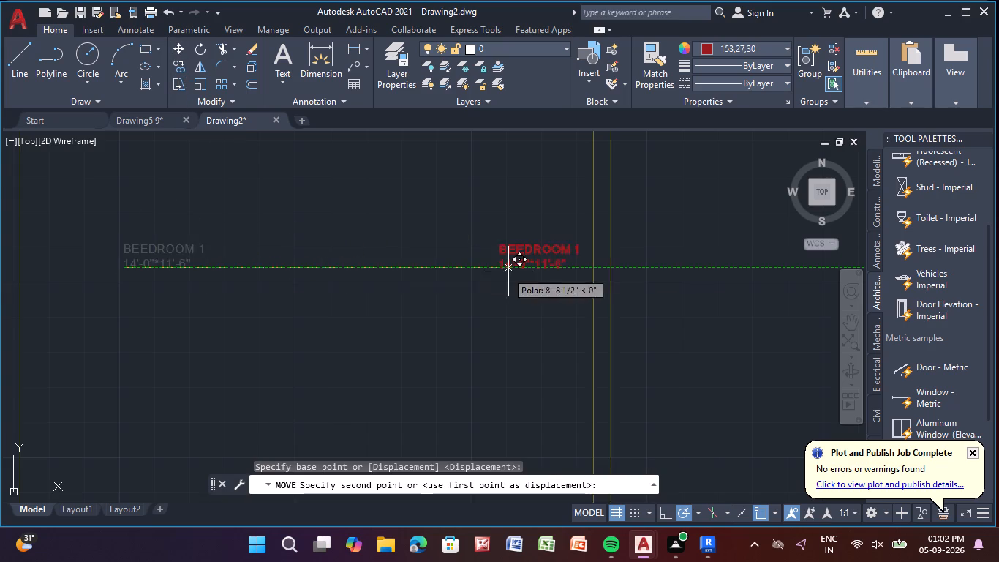
scroll(516, 273, down, 2)
middle_drag(521, 271, 359, 285)
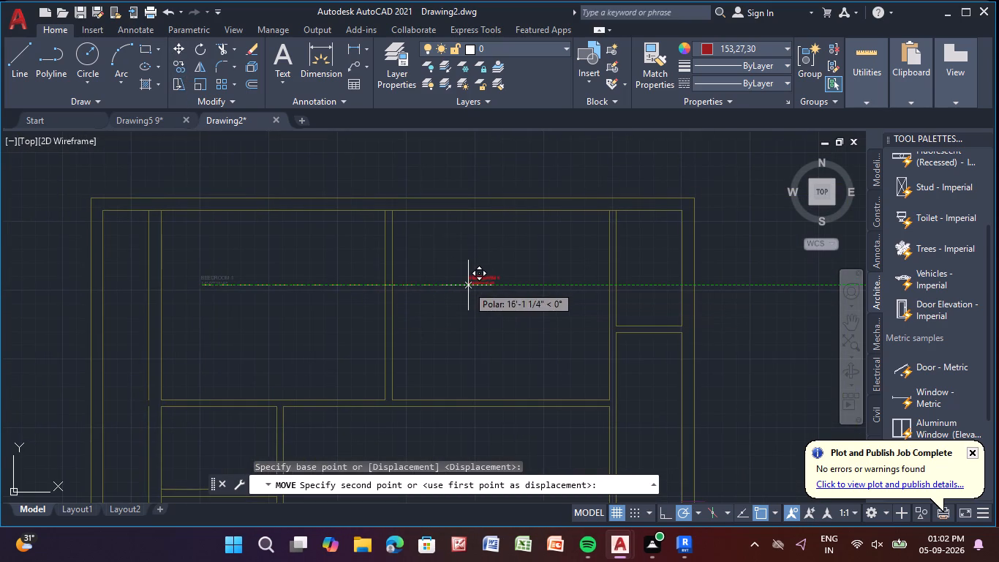
click(468, 285)
Copy the "BEEDROOM 1" label from the upper-middle room back into the upper-left room.
scroll(478, 288, up, 2)
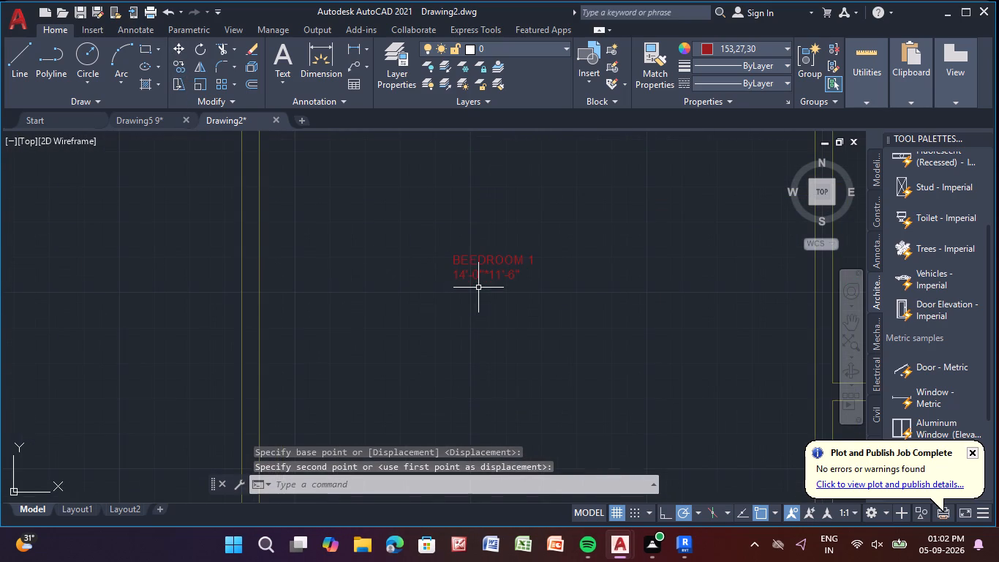
click(474, 270)
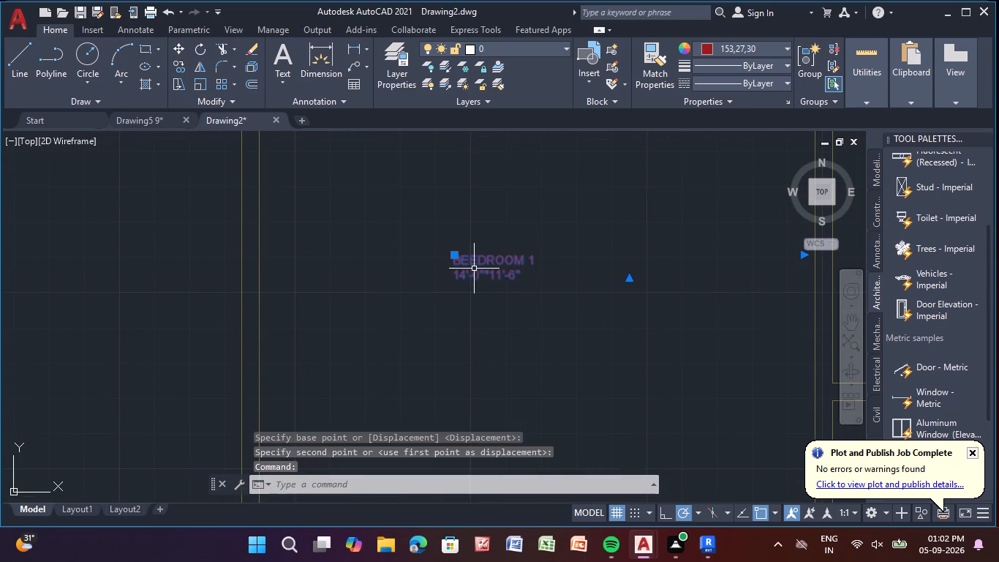
click(181, 65)
click(488, 271)
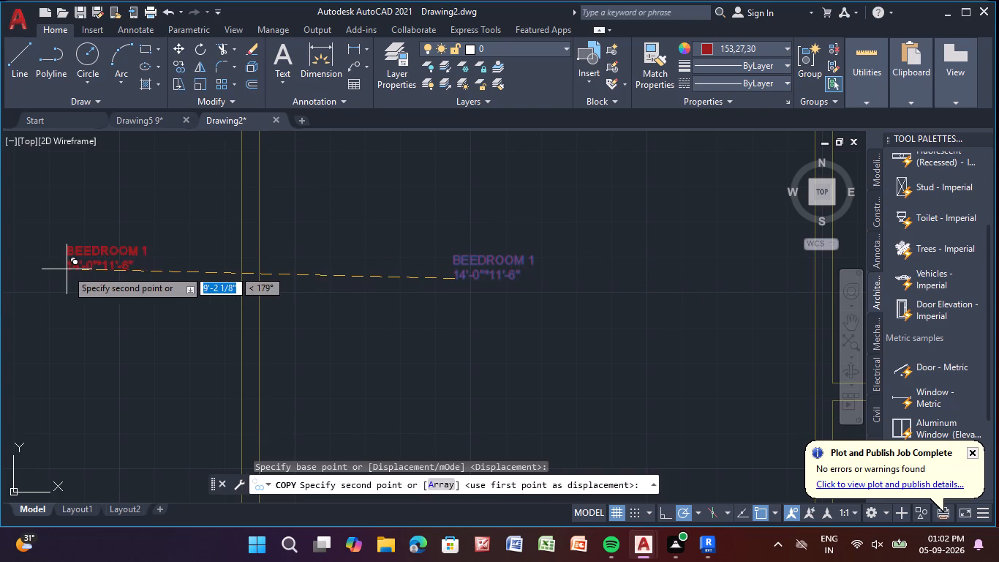
scroll(67, 269, down, 2)
middle_drag(67, 269, 248, 266)
click(180, 275)
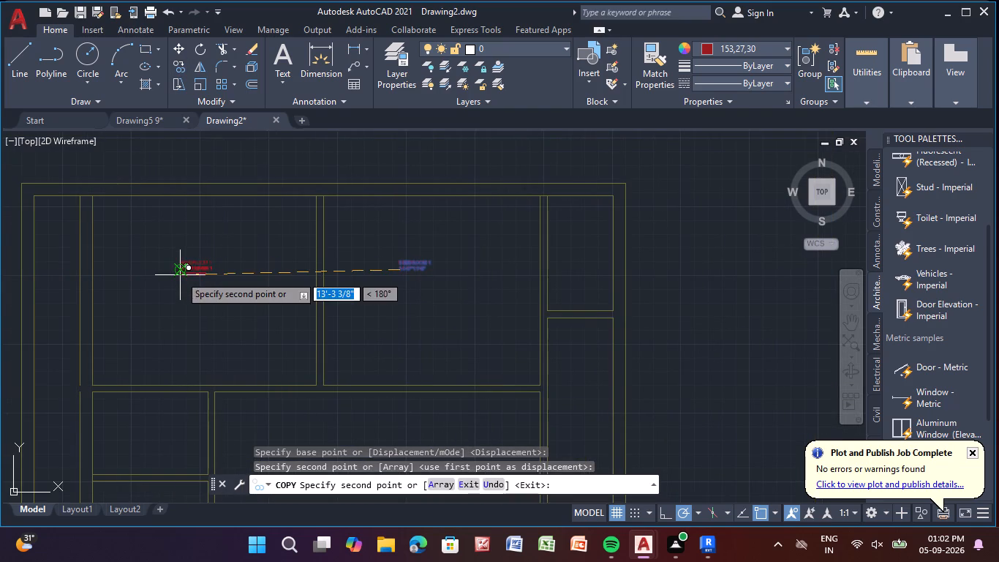
key(Escape)
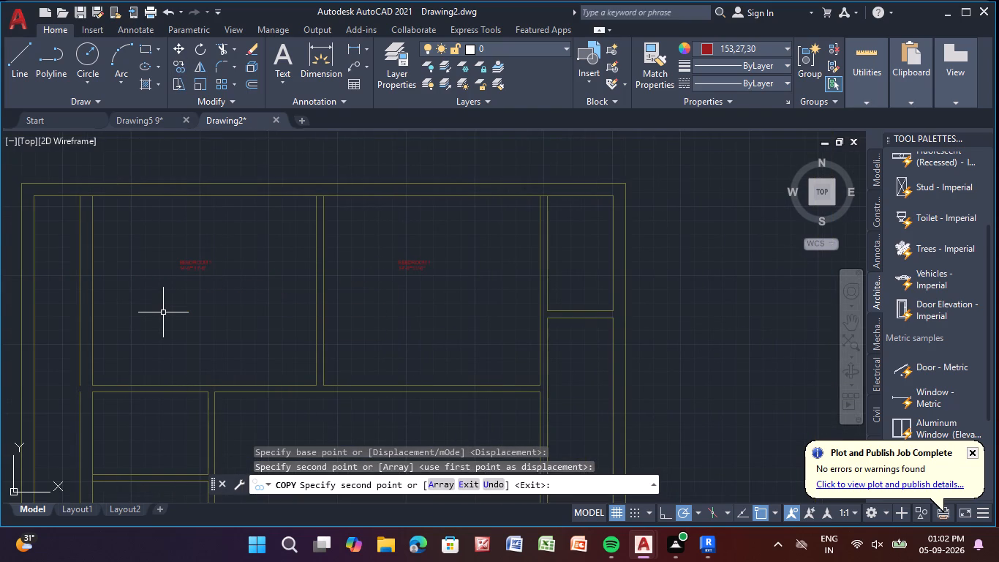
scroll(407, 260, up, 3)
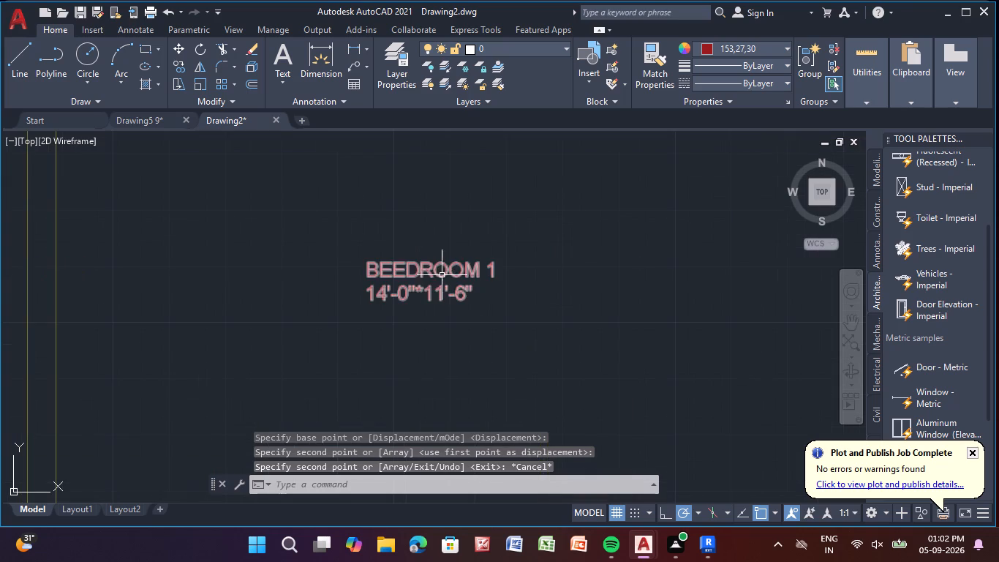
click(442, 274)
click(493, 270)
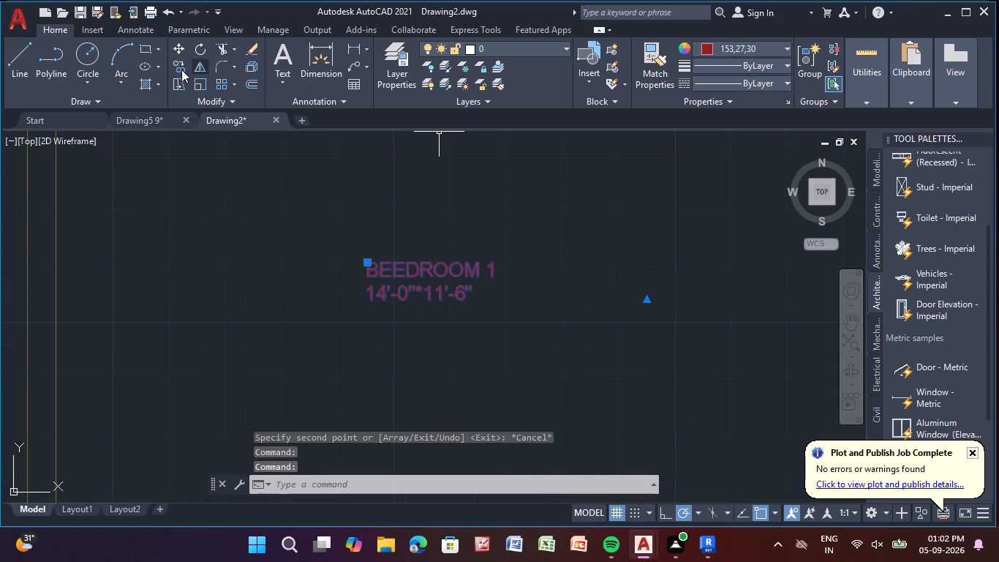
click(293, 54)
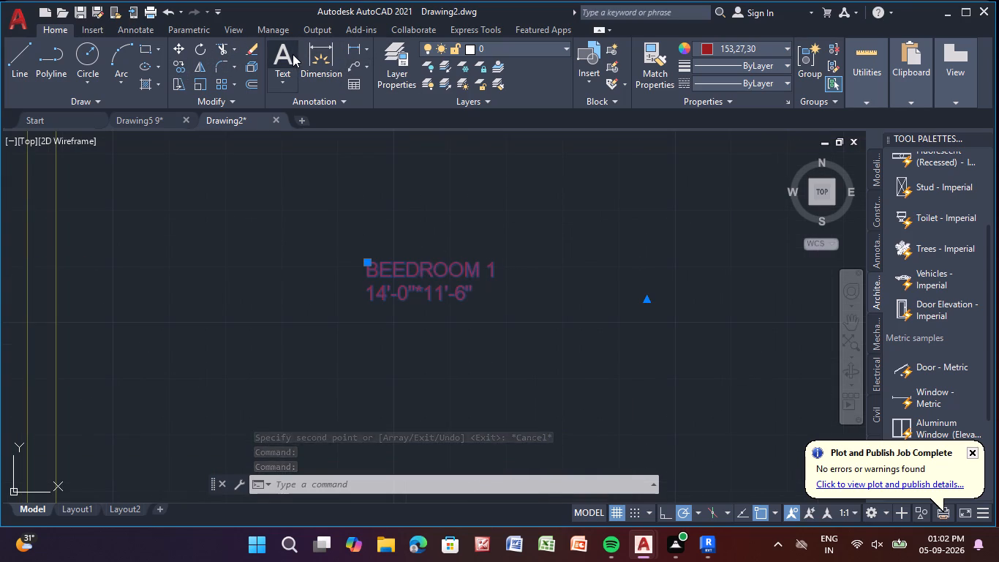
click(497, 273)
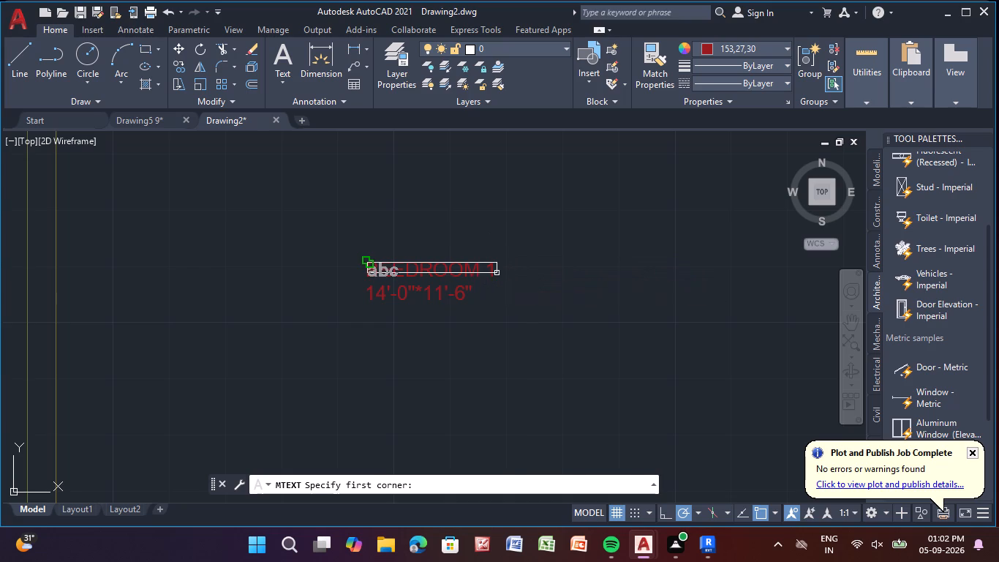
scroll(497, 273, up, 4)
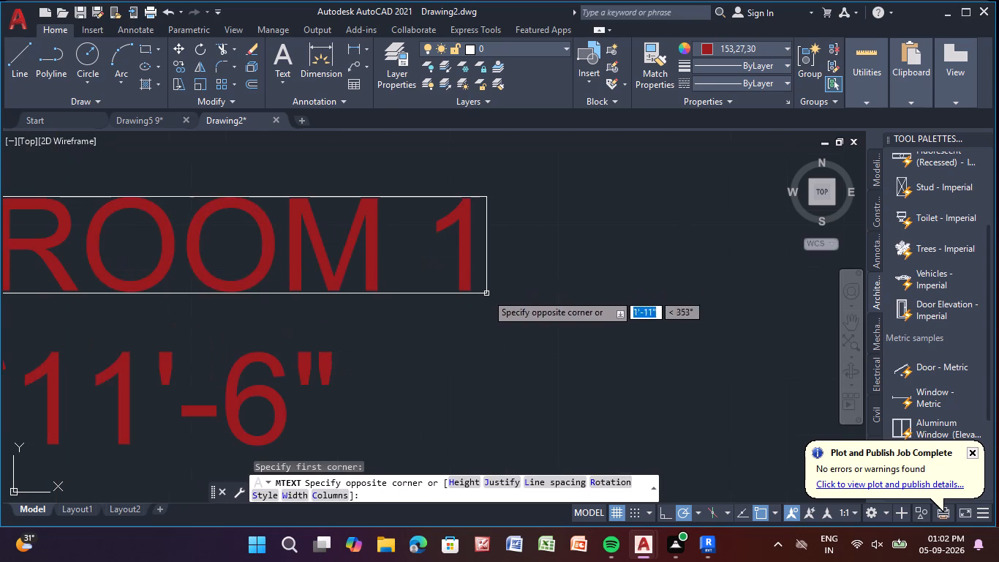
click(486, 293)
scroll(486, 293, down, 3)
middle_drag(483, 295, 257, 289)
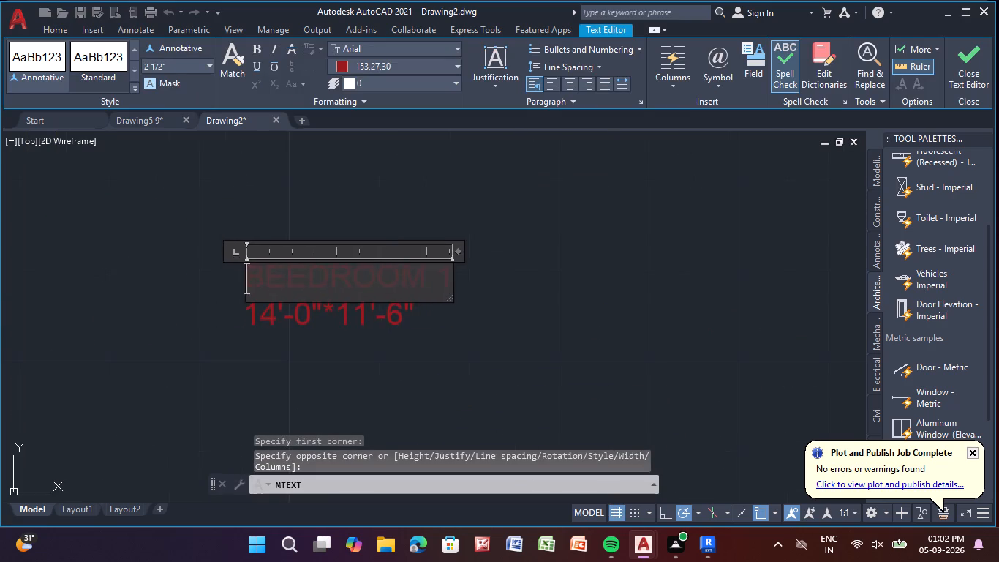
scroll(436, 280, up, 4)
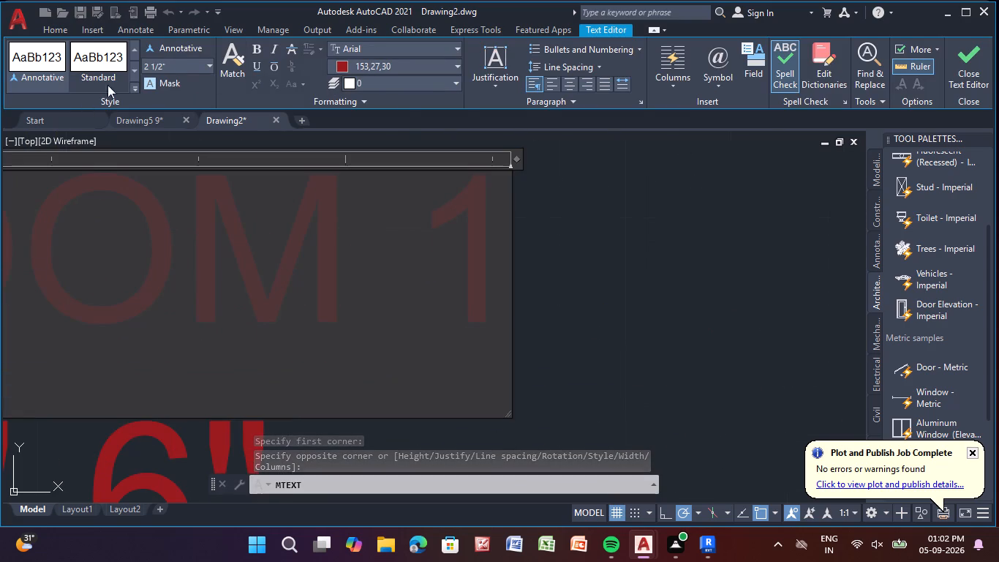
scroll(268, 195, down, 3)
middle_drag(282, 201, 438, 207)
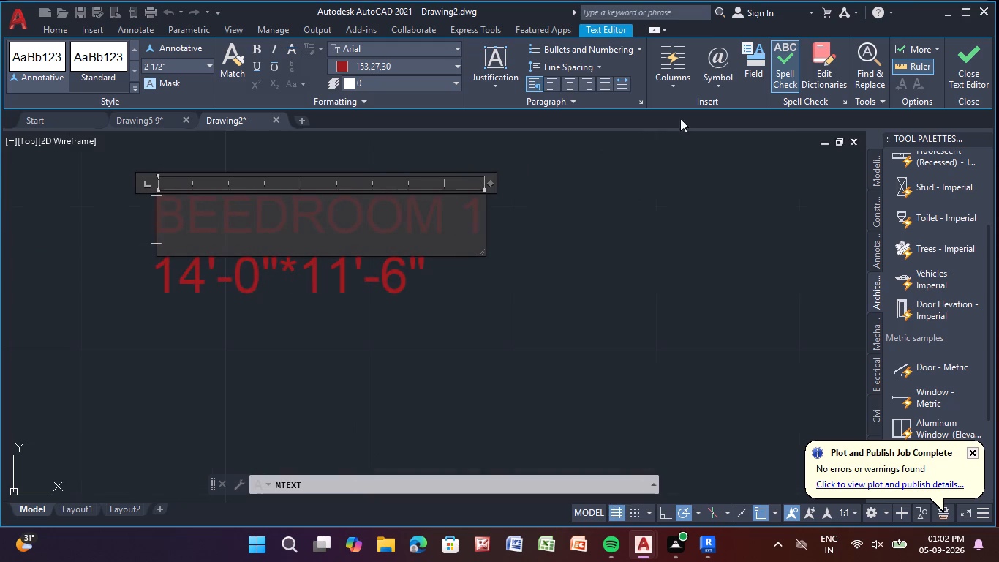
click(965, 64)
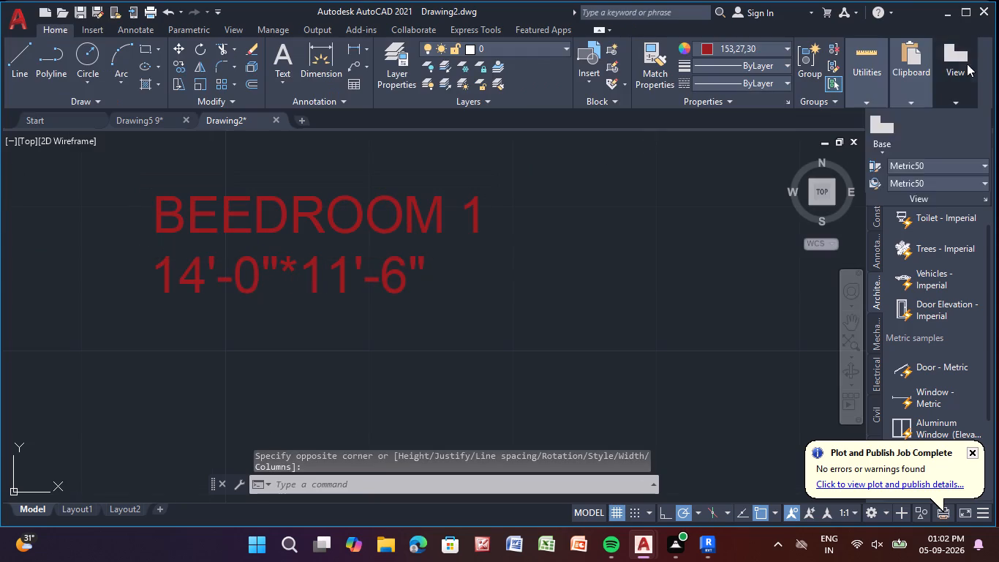
Delete the "BEEDROOM 1" label from the upper-middle room.
click(286, 212)
key(Delete)
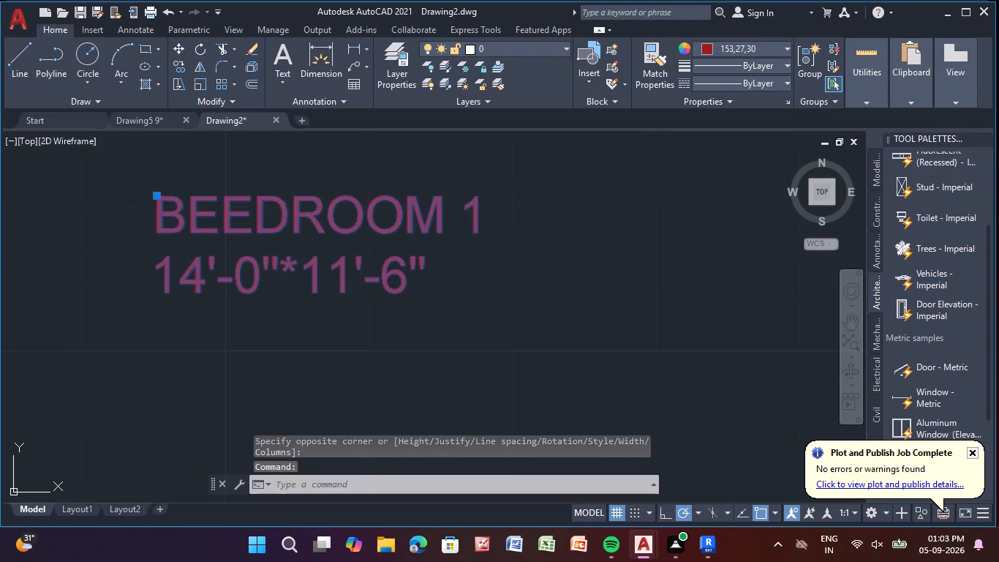
Start a multiline text in the upper-middle room, with the first line "BEEDROOM 2".
scroll(284, 217, down, 6)
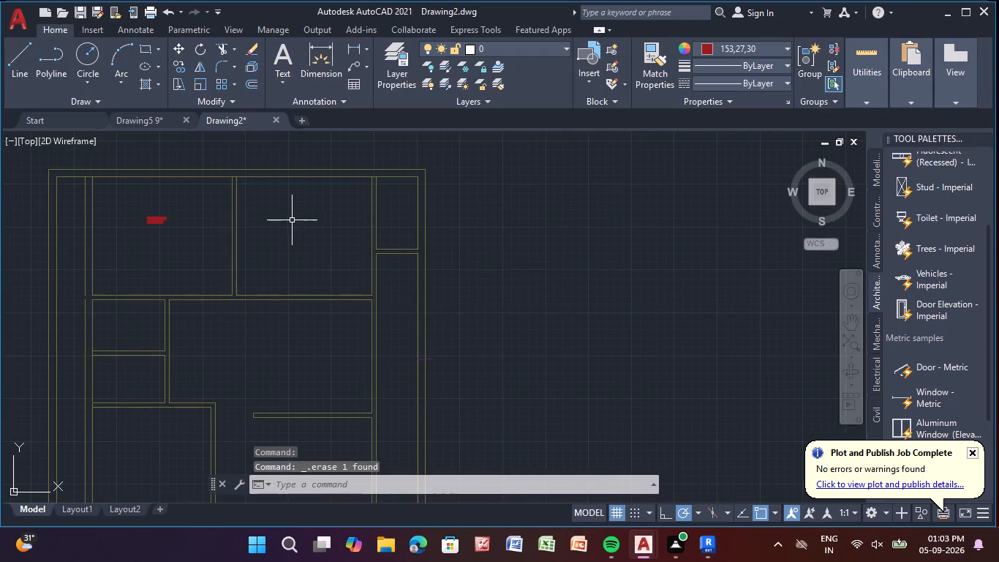
middle_drag(291, 220, 325, 247)
click(291, 62)
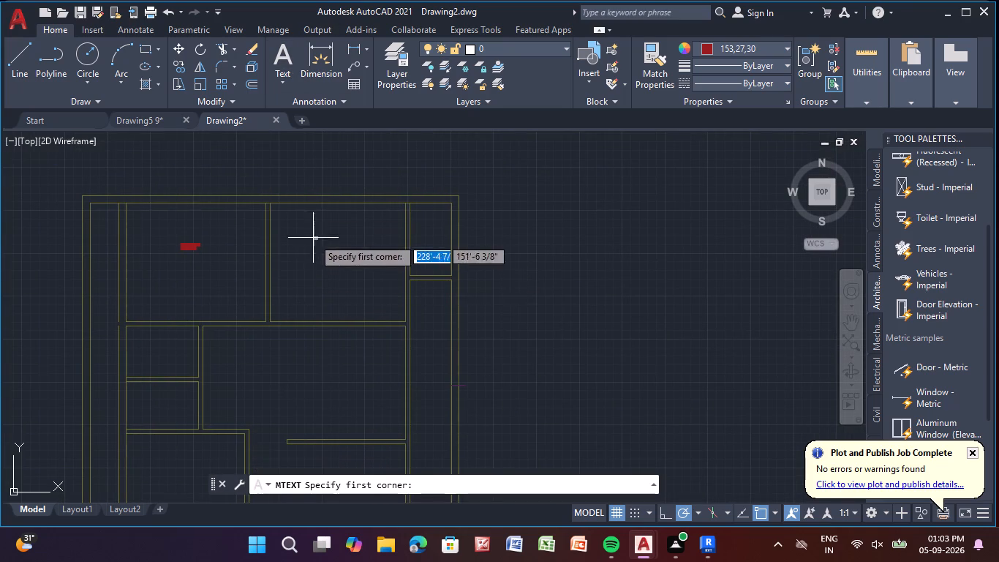
drag(312, 237, 330, 252)
click(393, 286)
text(BEE)
text(D)
key(space)
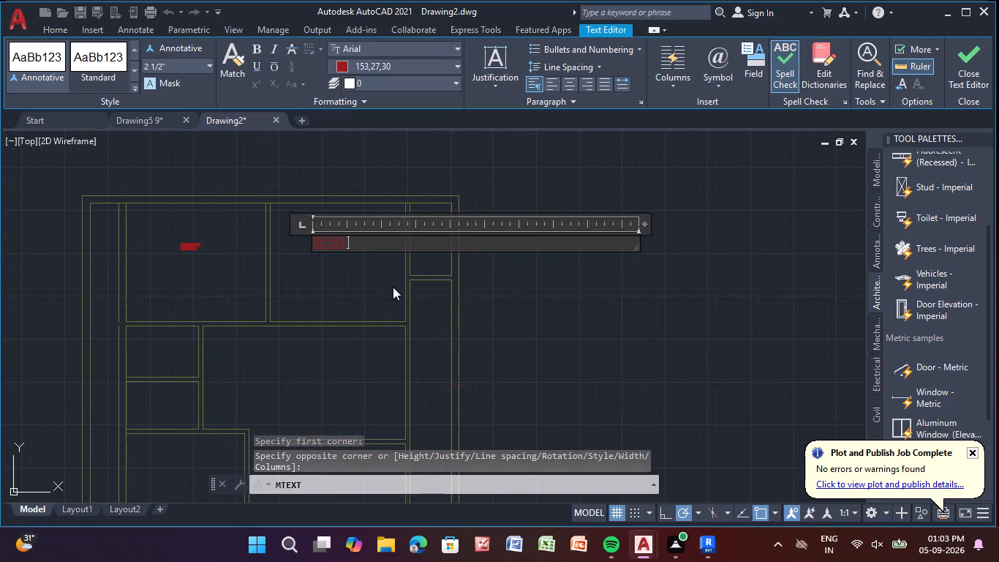
key(BackSpace)
text(ROOM 2)
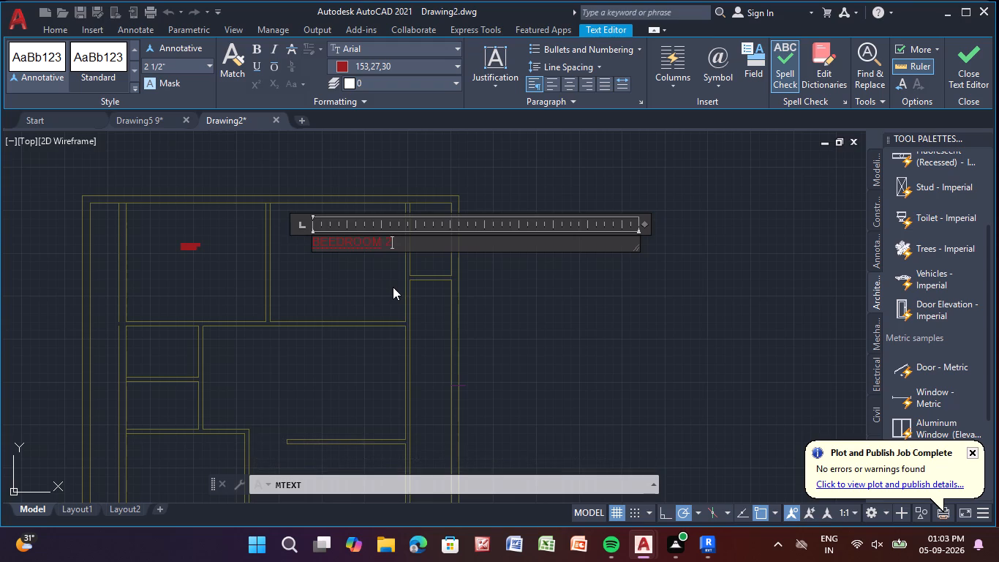
key(Return)
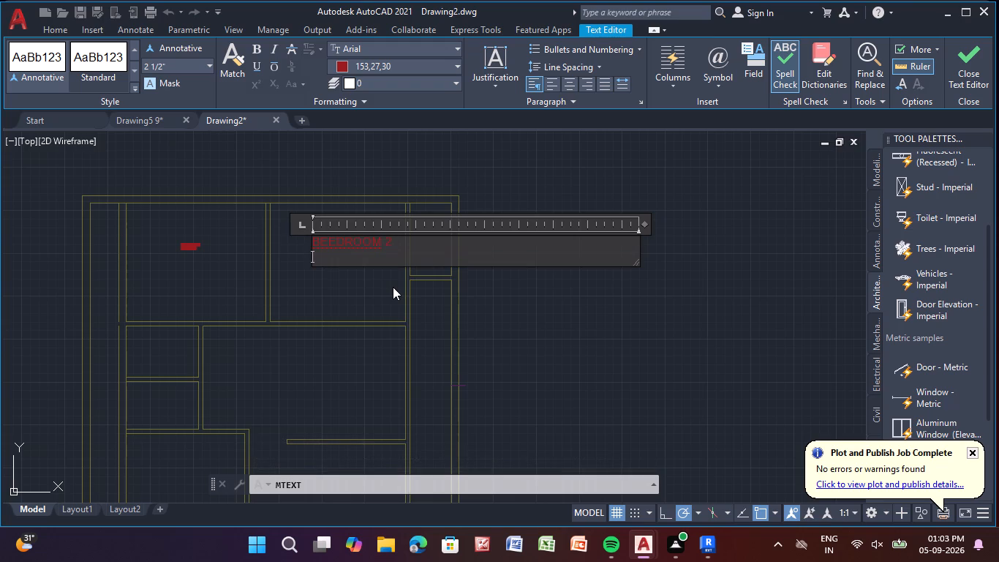
Add the room size 14'-0"*11'-6" as the second line below "BEEDROOM 2" and finish the text.
text(14'-0")
key(shift+asterisk)
text(11)
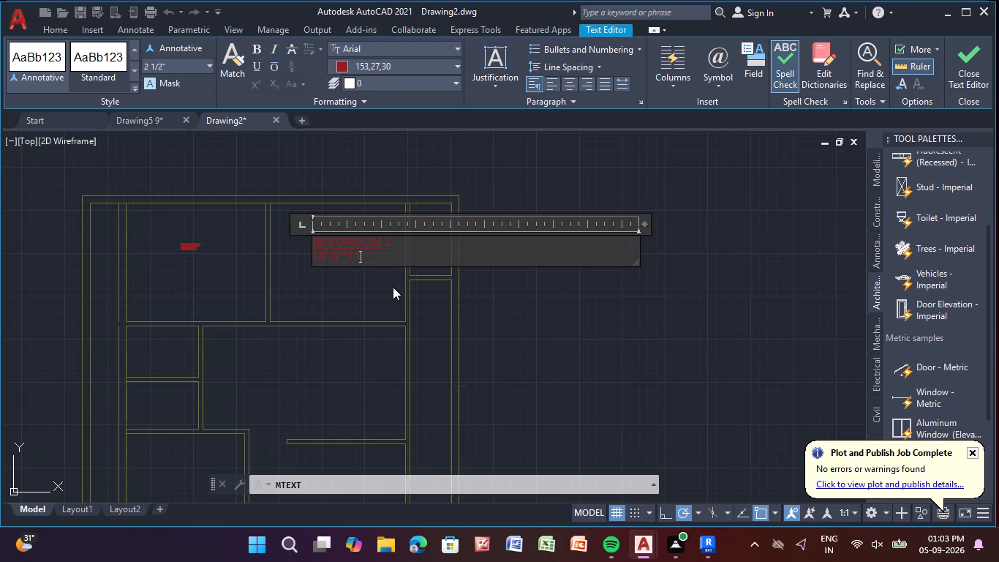
text('-6")
key(Return)
right_click(393, 287)
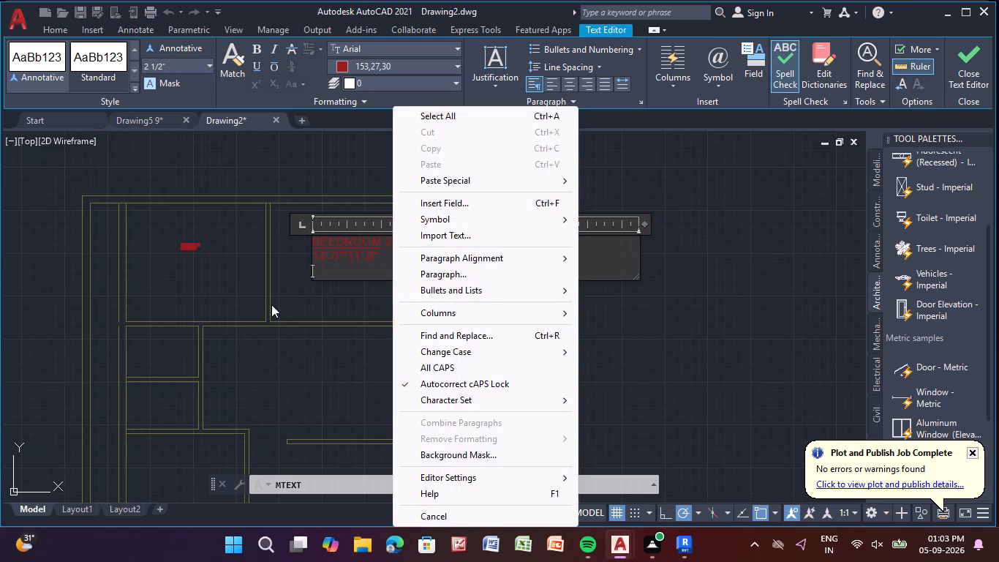
click(271, 304)
Start a multiline text in the small upper-right room, with the first line "TOILET".
scroll(312, 405, down, 2)
middle_drag(312, 405, 310, 375)
scroll(329, 315, up, 2)
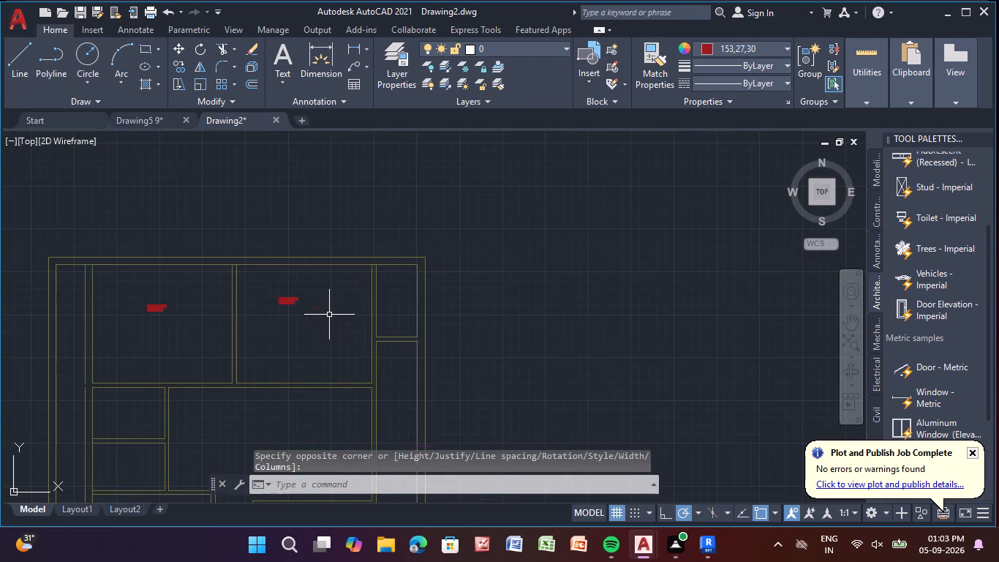
click(282, 61)
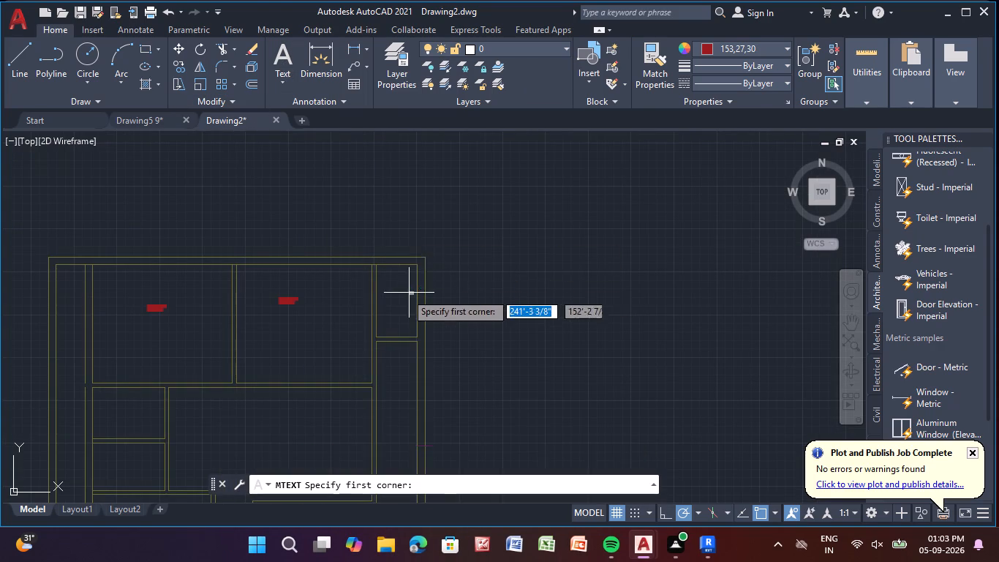
scroll(400, 296, up, 3)
click(356, 278)
click(437, 329)
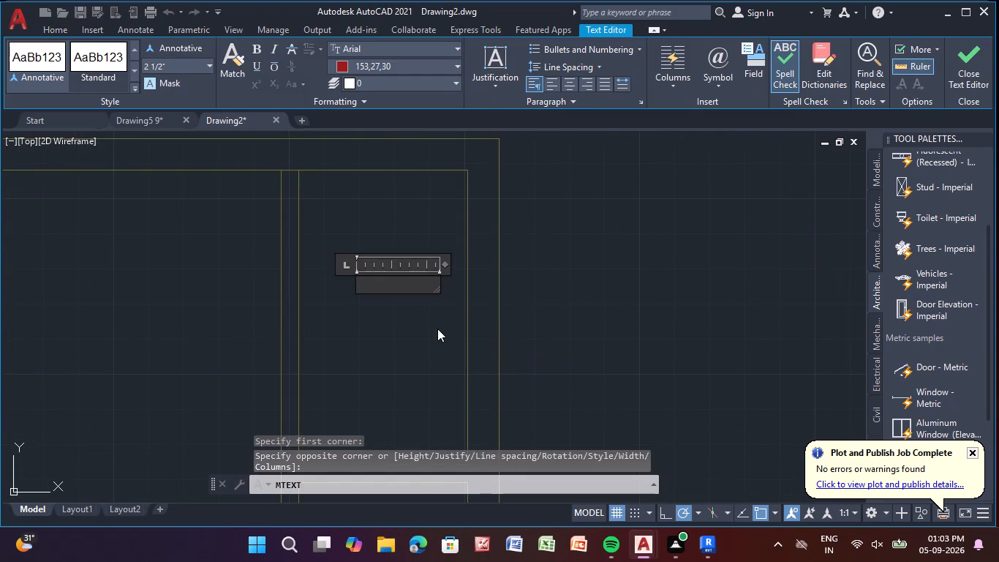
key(t)
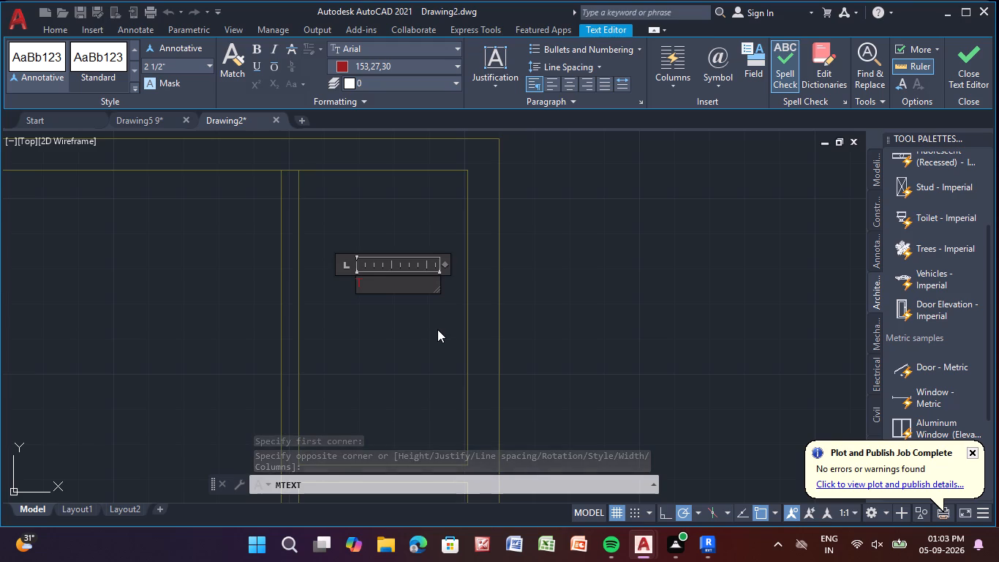
key(o)
text(ILET)
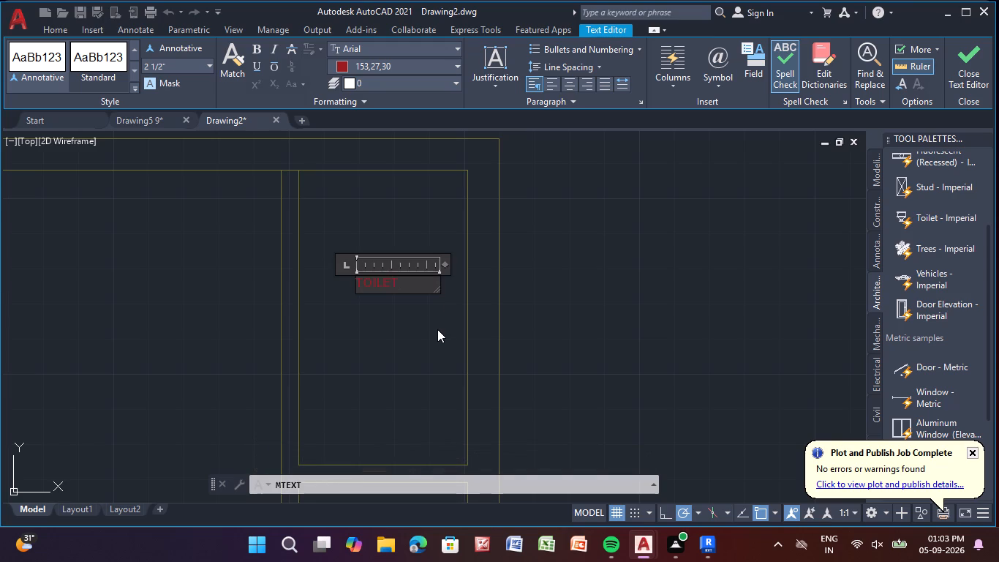
key(Return)
Add the room size 4'-0"*7'-0" as the second line below "TOILET" and finish the text.
text(4'-0")
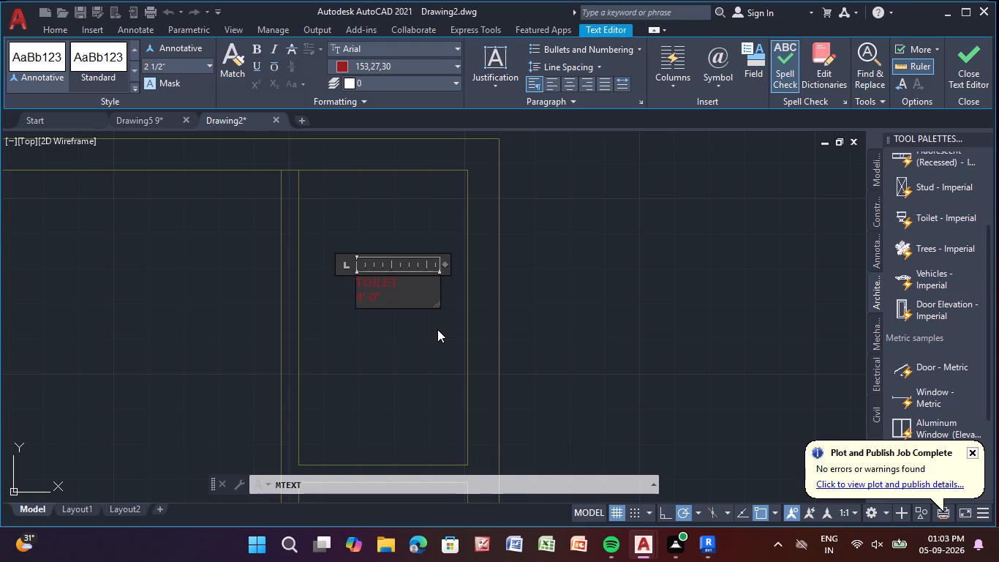
key(shift+asterisk)
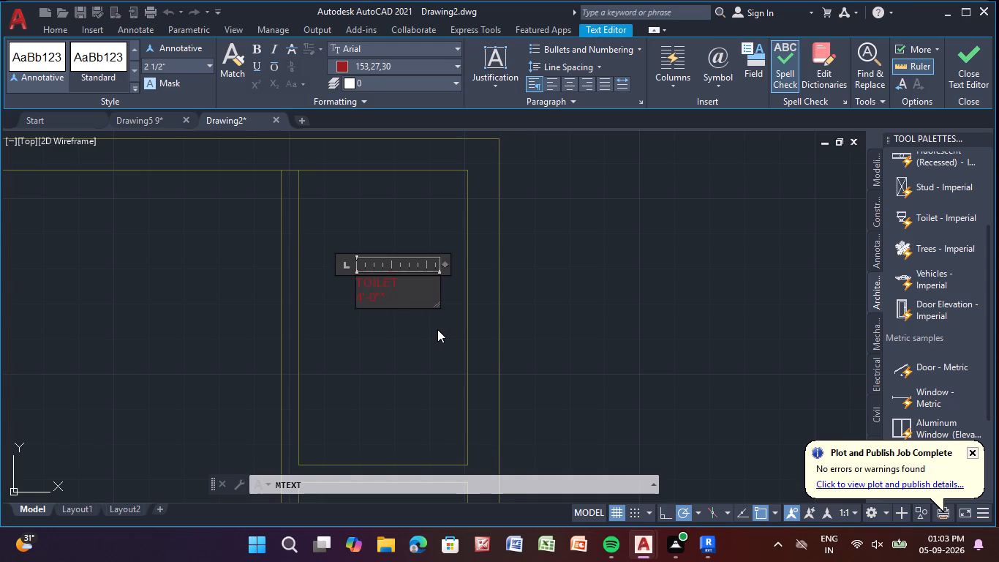
text(7'-0")
key(Return)
right_click(437, 329)
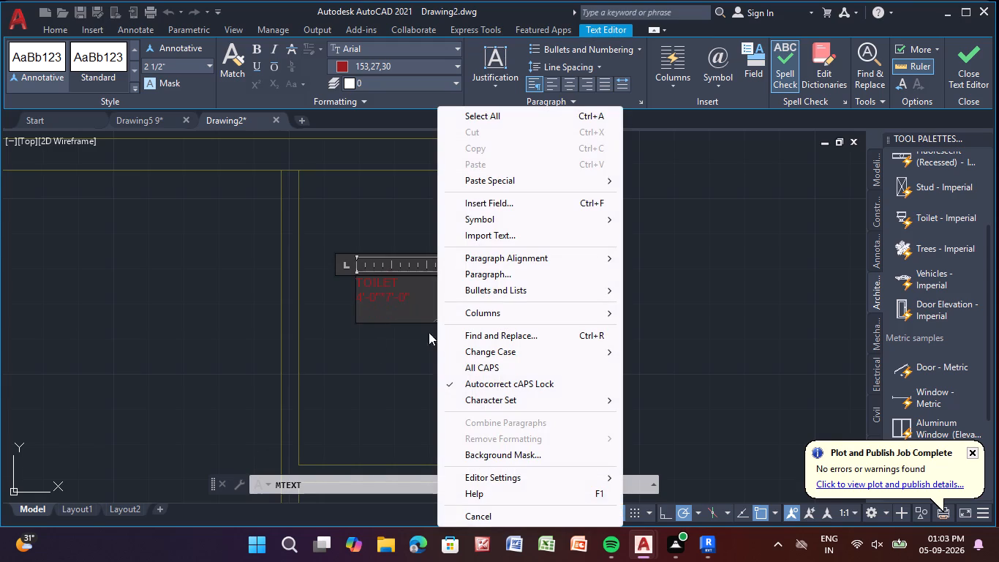
click(308, 357)
Start a multiline text in the long narrow space below the toilet, with the first line "PASSGE".
scroll(343, 372, down, 1)
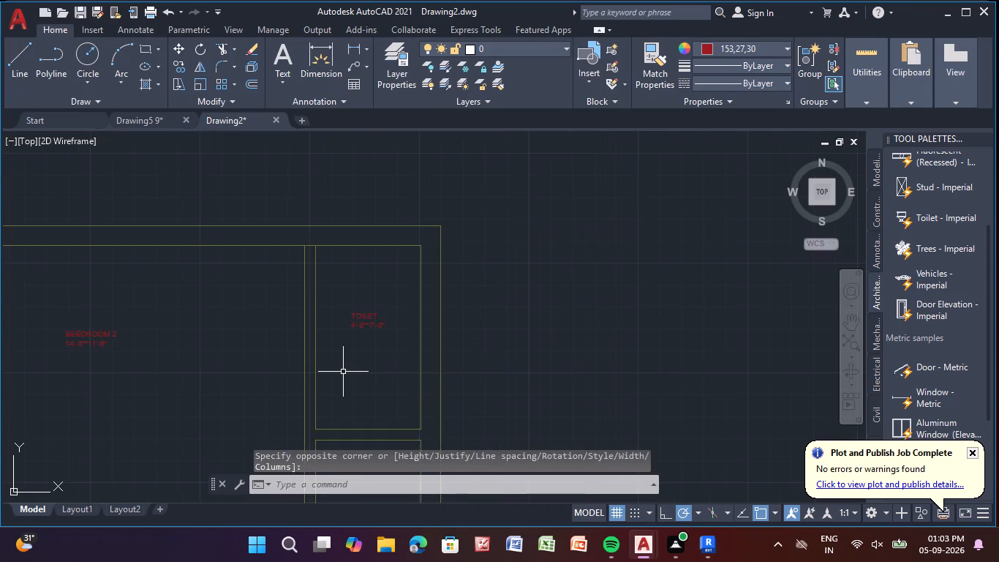
scroll(343, 372, down, 1)
middle_drag(328, 372, 336, 174)
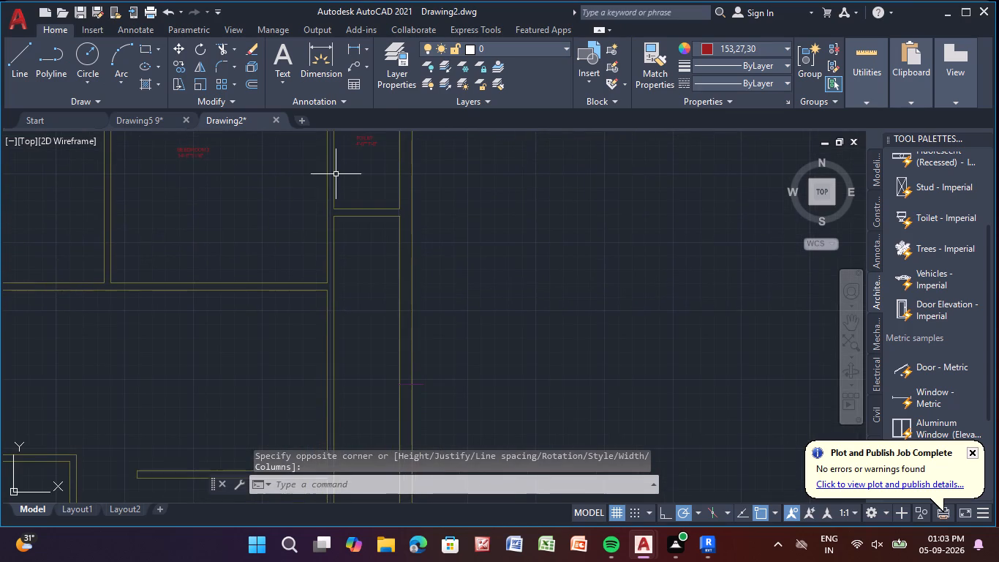
click(284, 50)
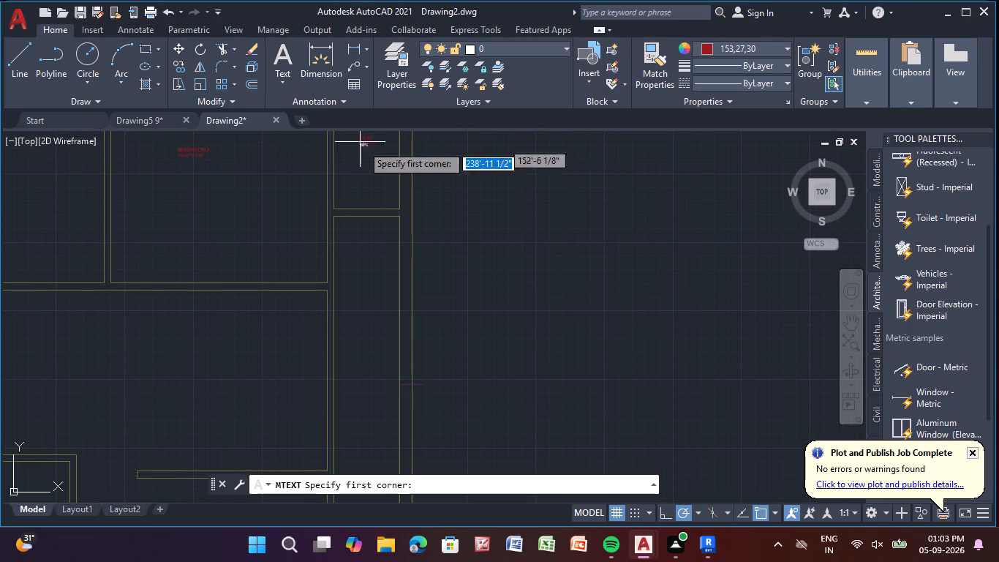
scroll(388, 246, down, 1)
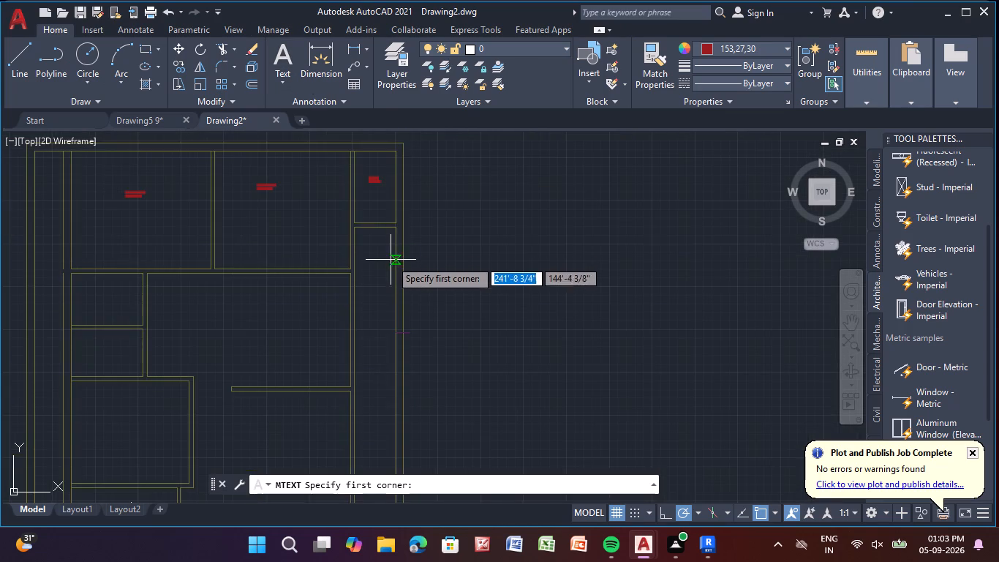
middle_drag(375, 282, 388, 203)
scroll(380, 217, up, 2)
drag(380, 222, 440, 343)
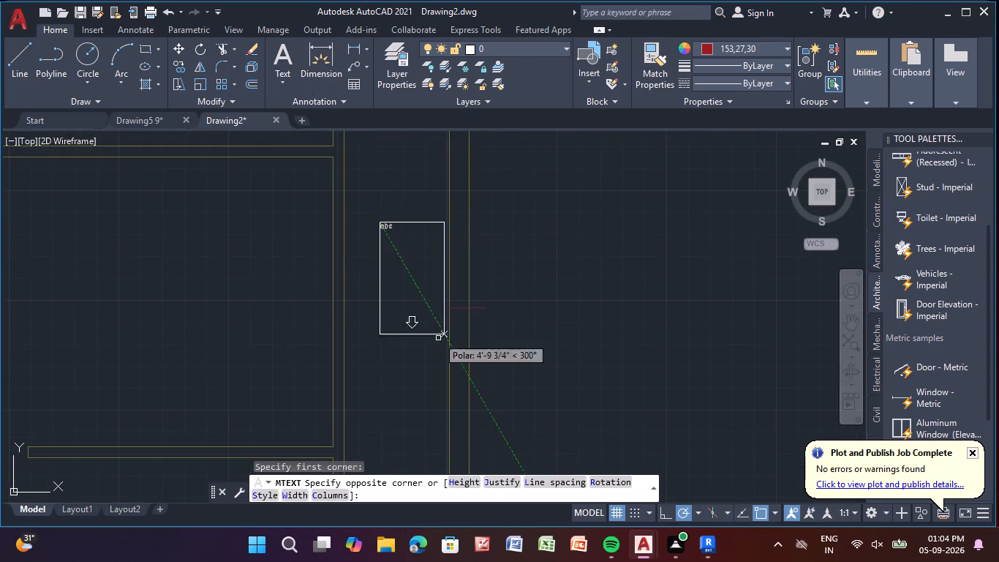
drag(440, 343, 448, 363)
click(451, 370)
text(PA)
text(SS)
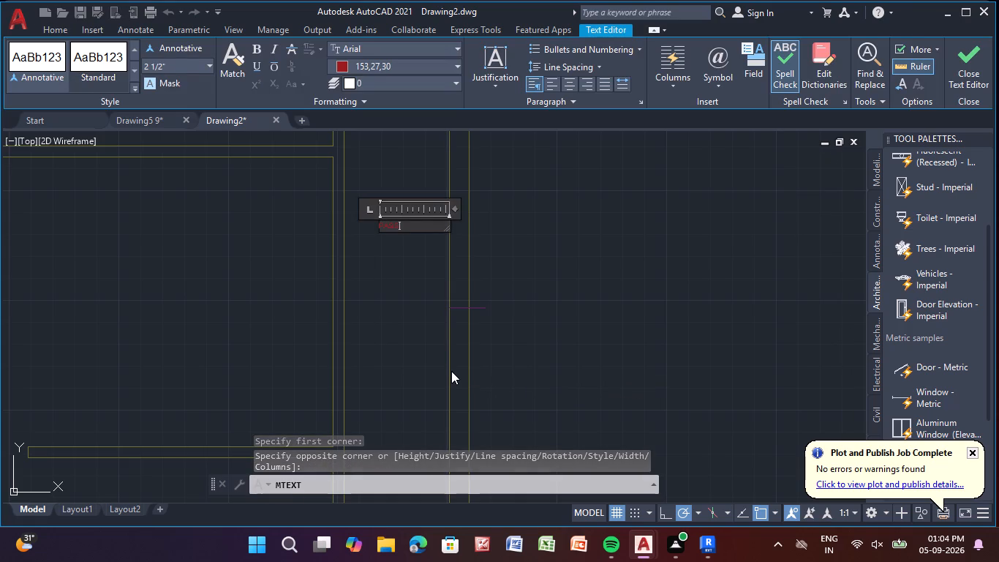
text(GE)
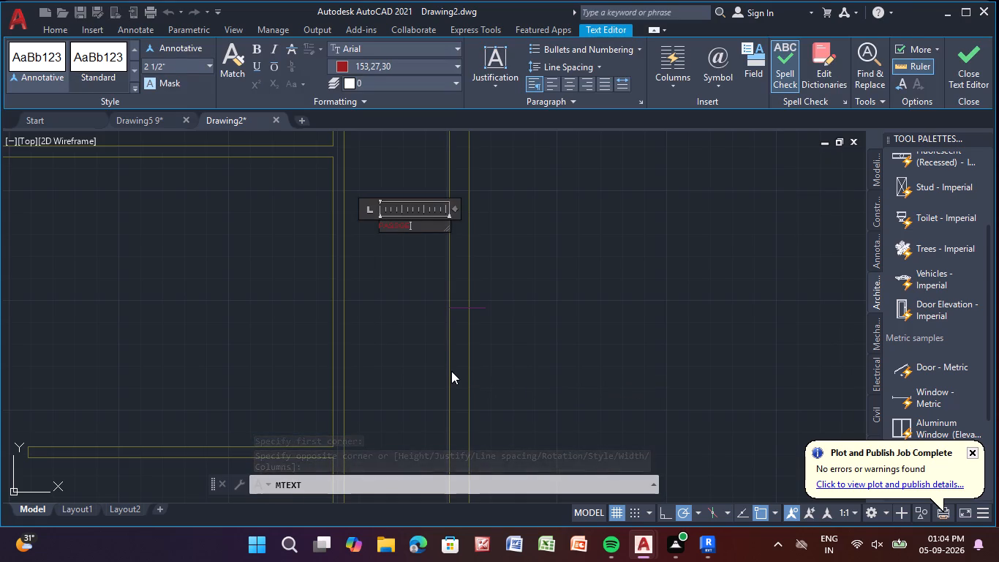
key(Return)
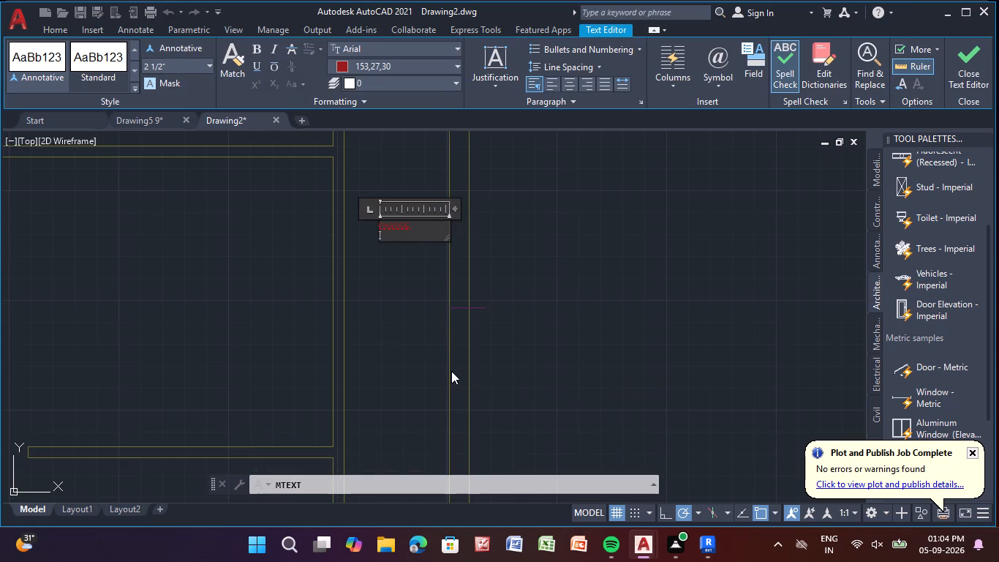
Finish the "PASSGE" text in the long narrow space below the toilet.
right_click(451, 371)
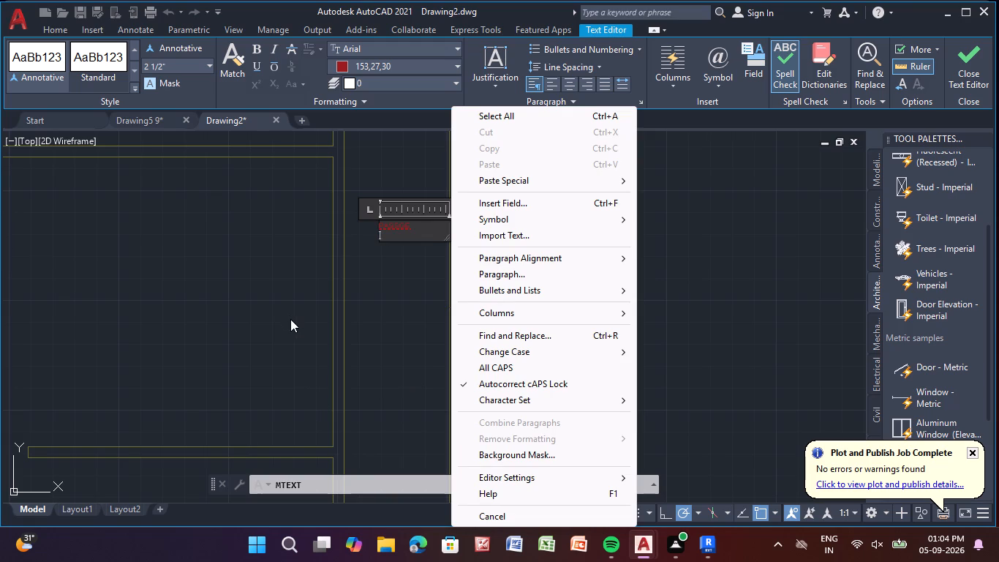
click(287, 326)
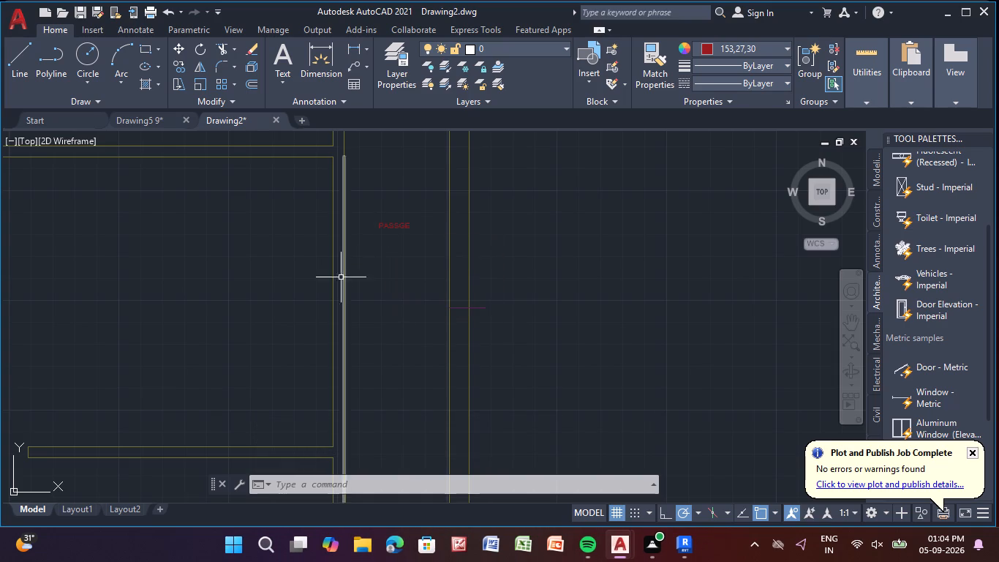
Start a multiline text in the large central room above the free-ending partition, with the first line "KITCHEN&LIVING HA".
scroll(224, 296, down, 2)
middle_drag(224, 296, 429, 249)
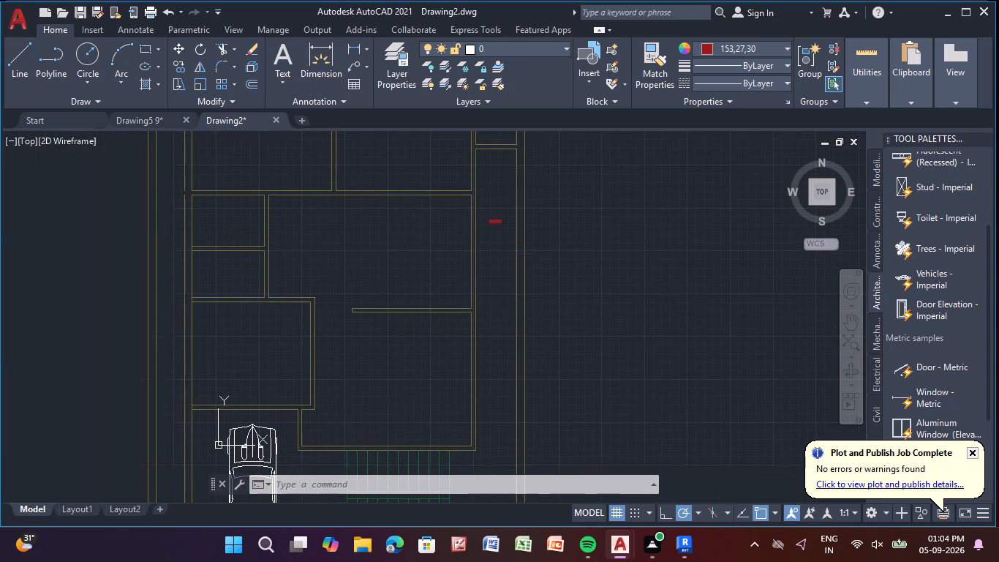
middle_drag(393, 232, 475, 268)
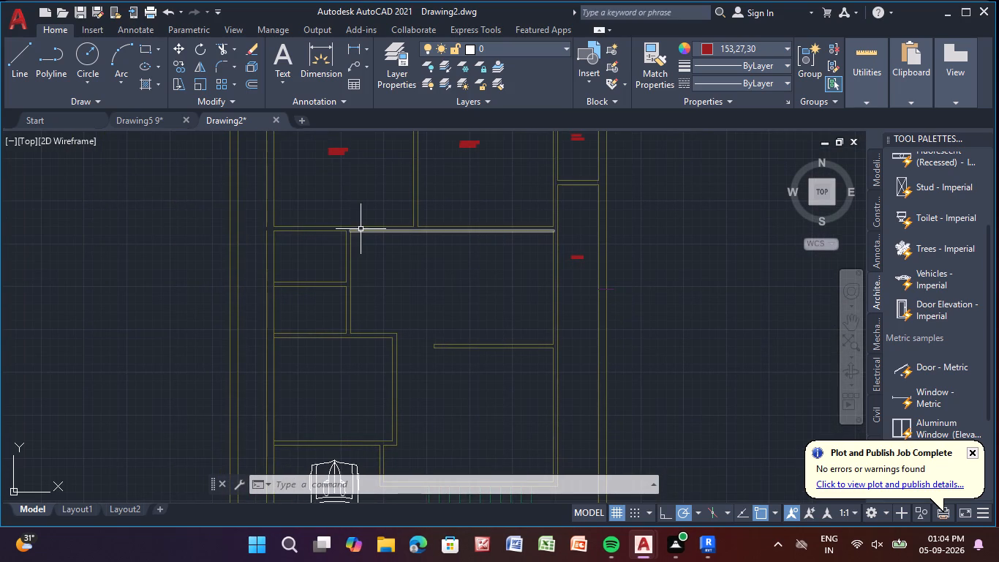
scroll(318, 253, up, 1)
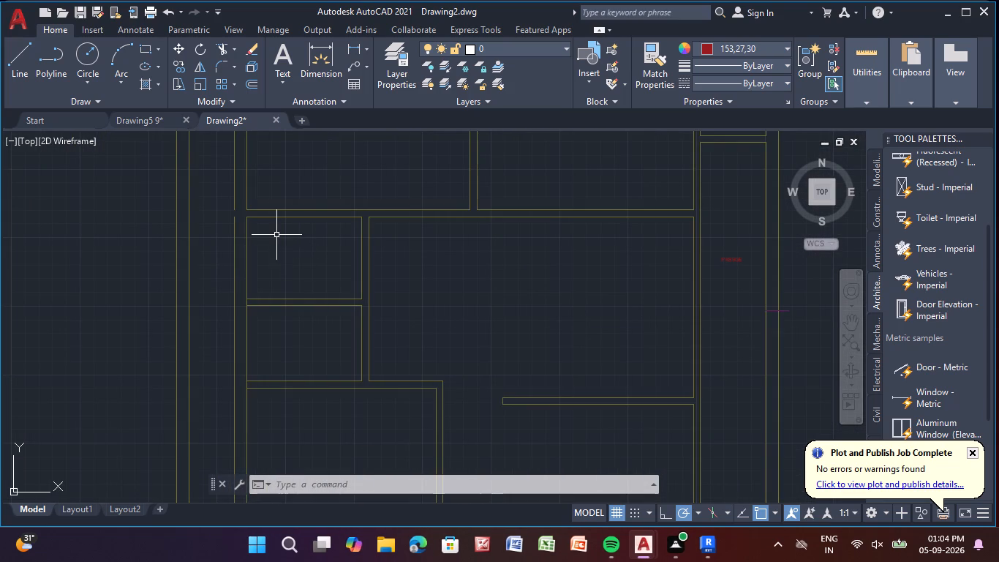
scroll(271, 243, down, 3)
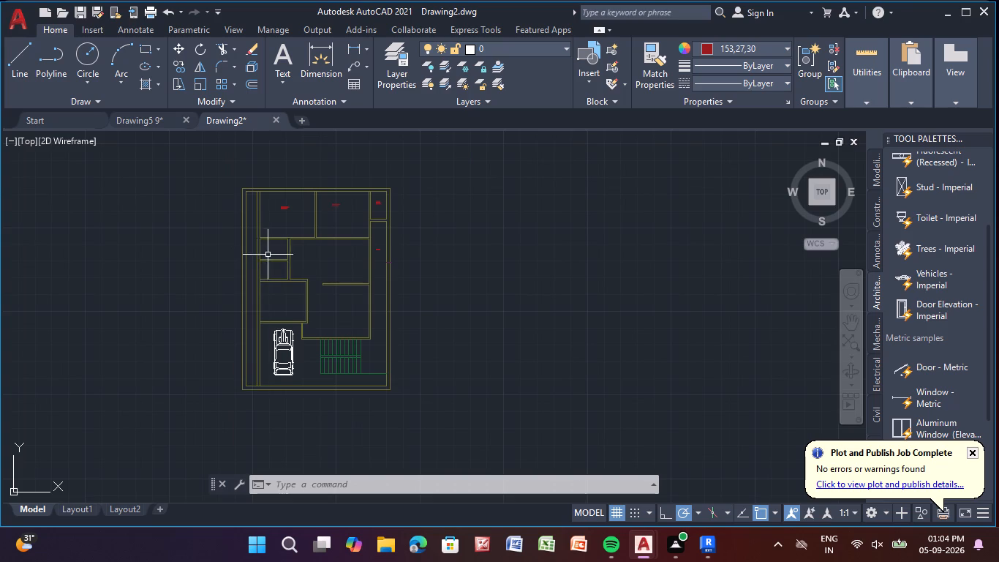
scroll(307, 244, down, 1)
middle_drag(313, 247, 368, 211)
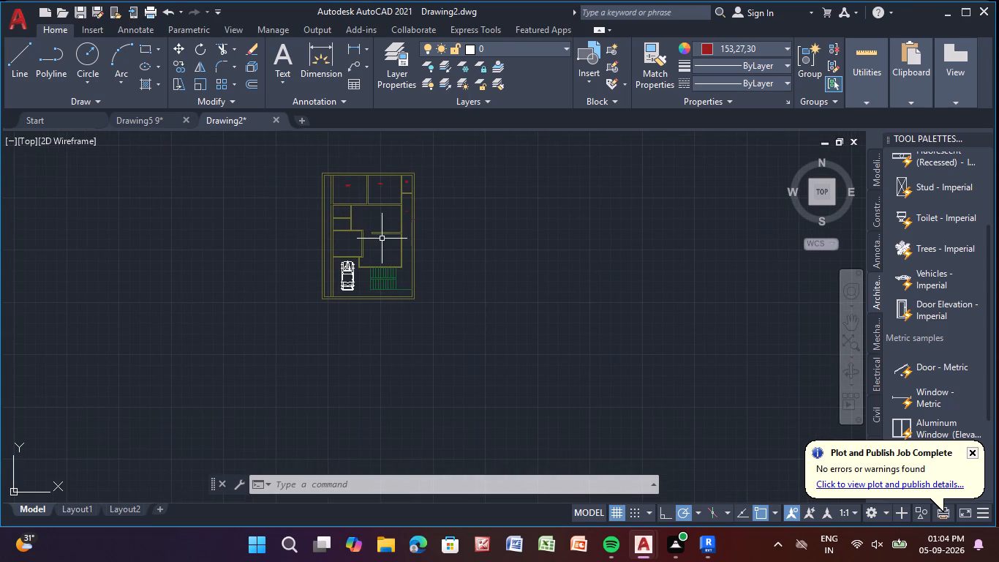
scroll(382, 256, up, 2)
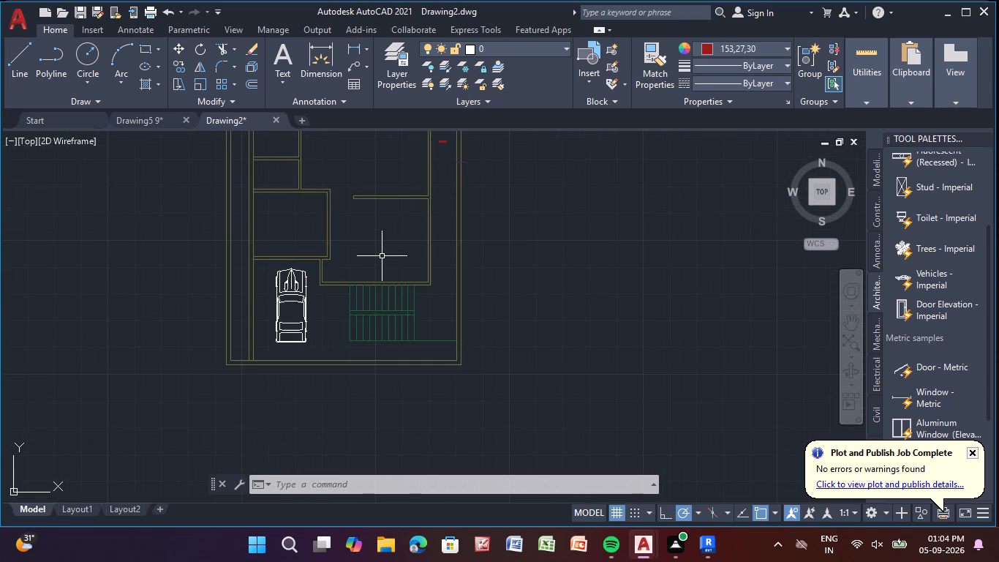
scroll(382, 256, up, 1)
scroll(382, 256, down, 1)
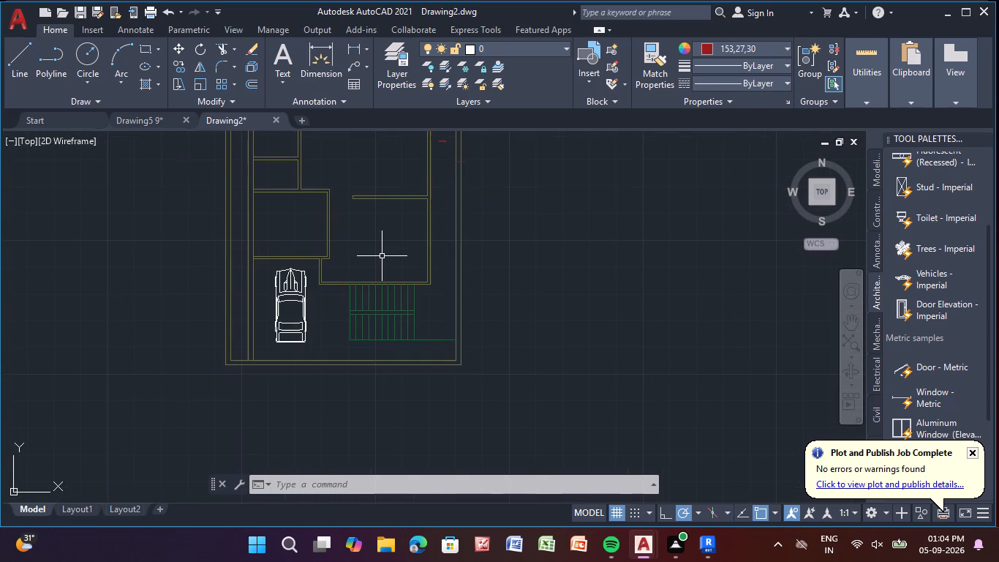
middle_drag(382, 256, 377, 293)
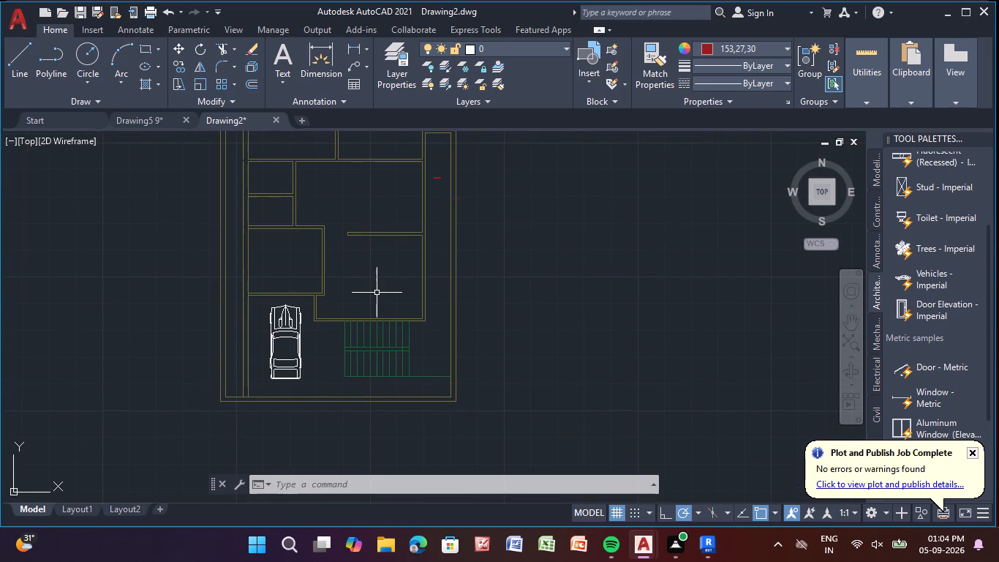
middle_drag(377, 293, 371, 348)
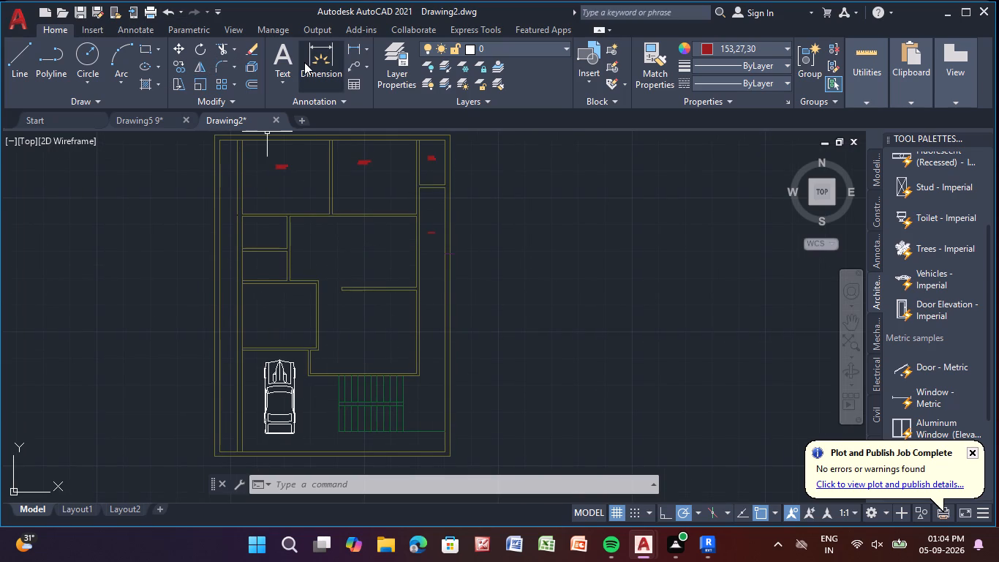
click(279, 56)
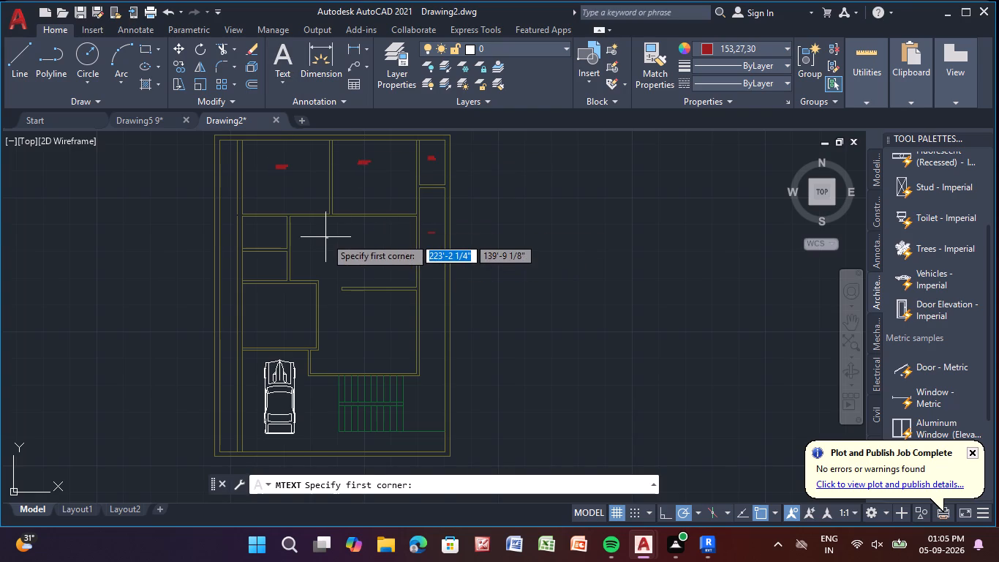
click(344, 234)
click(403, 261)
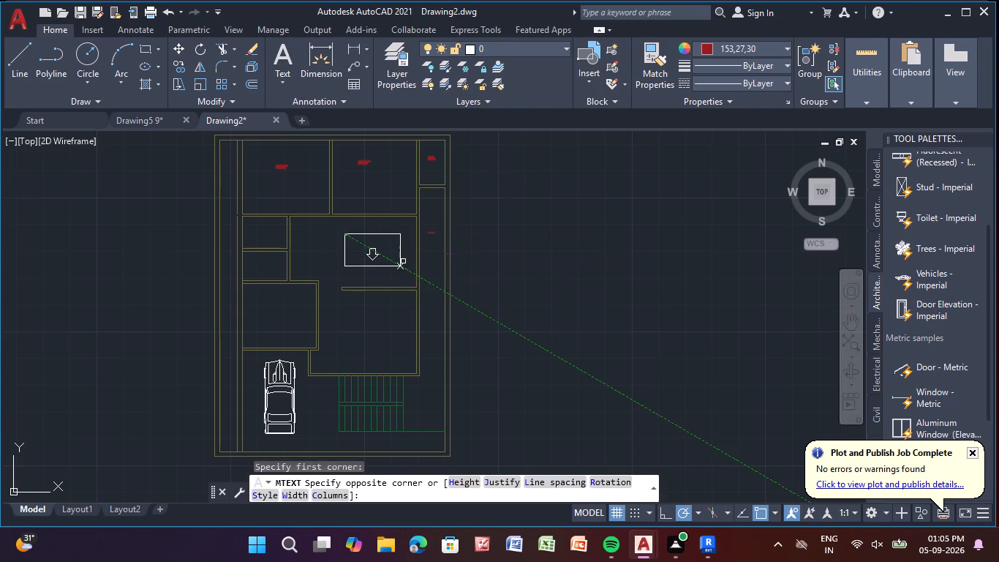
key(k)
text(ITCHE)
key(n)
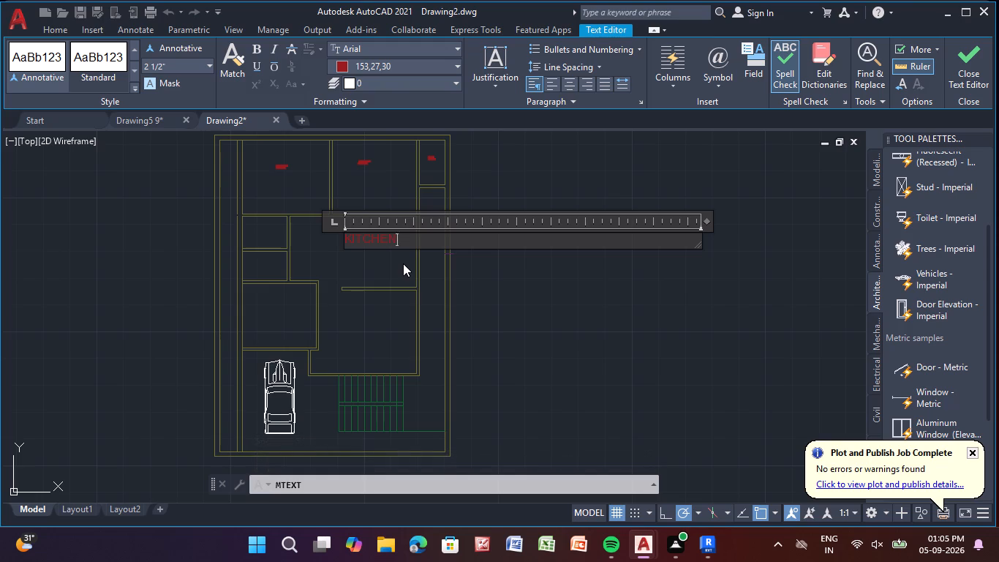
key(shift+ampersand)
text(LIVING HA)
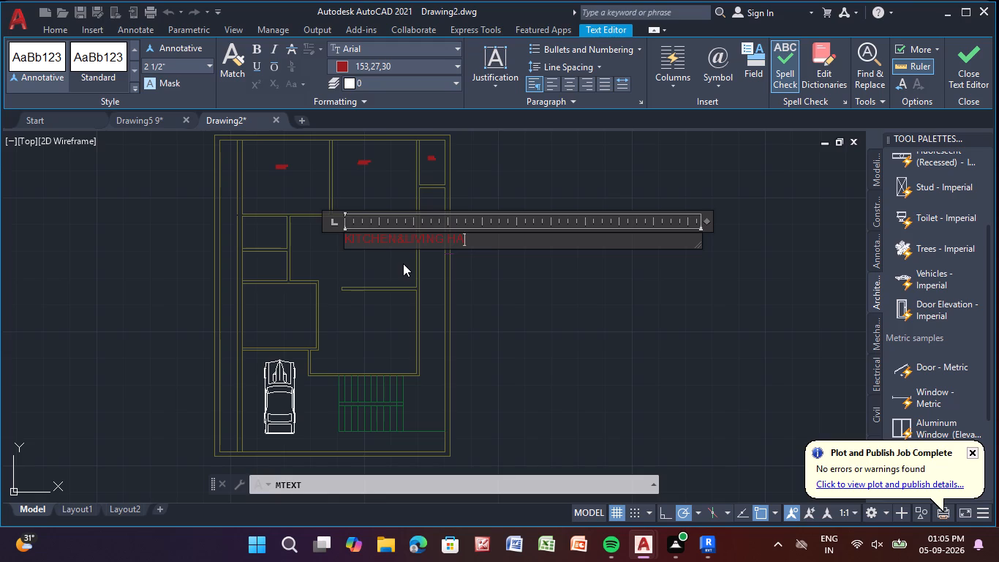
Complete the first line of the central room's text so it reads "KITCHEN&LIVING HALL".
key(Return)
key(Return)
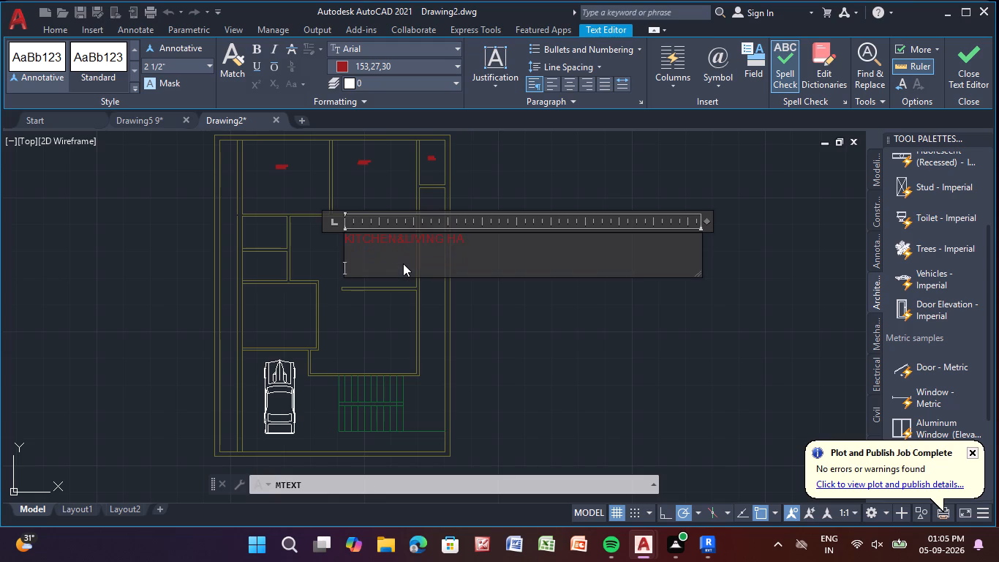
key(Up)
key(Up)
key(Right)
key(Right)
key(Right)
key(Right)
key(Right)
key(Right)
key(Right)
key(Right)
key(Right)
key(Right)
key(Right)
key(Right)
key(Right)
key(Right)
key(Right)
key(Right)
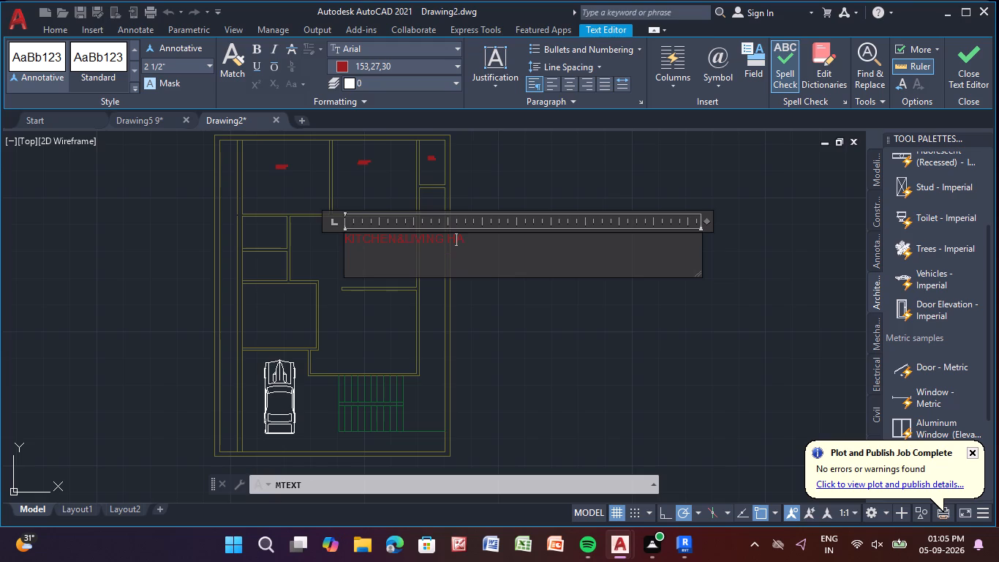
key(Right)
text(LL)
Add the size line 21'-0"*11'-5" below "KITCHEN&LIVING HALL" and finish the central room's text.
key(Return)
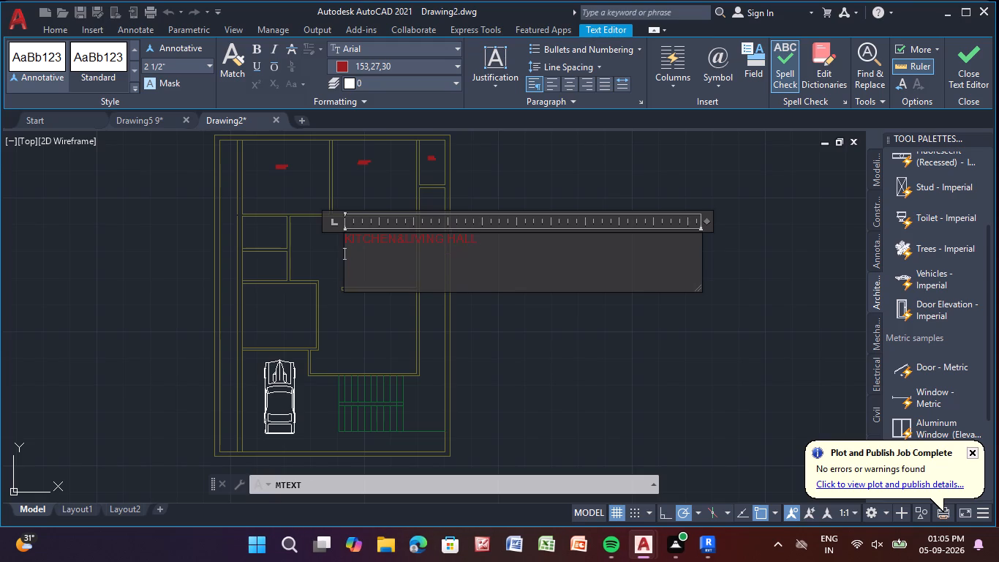
key(2)
key(1)
text('-0)
key(shift+quotedbl)
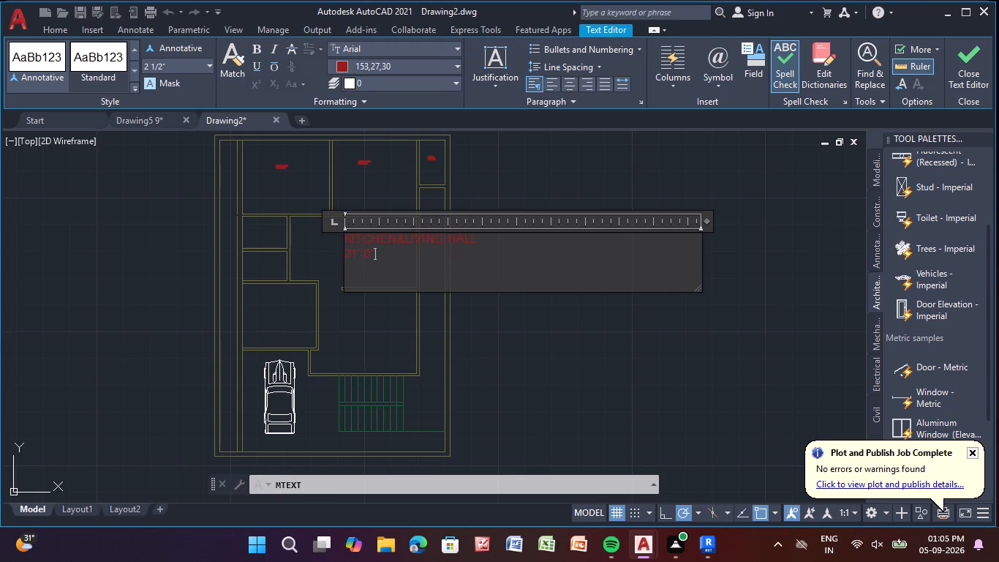
click(403, 263)
key(shift+asterisk)
key(Return)
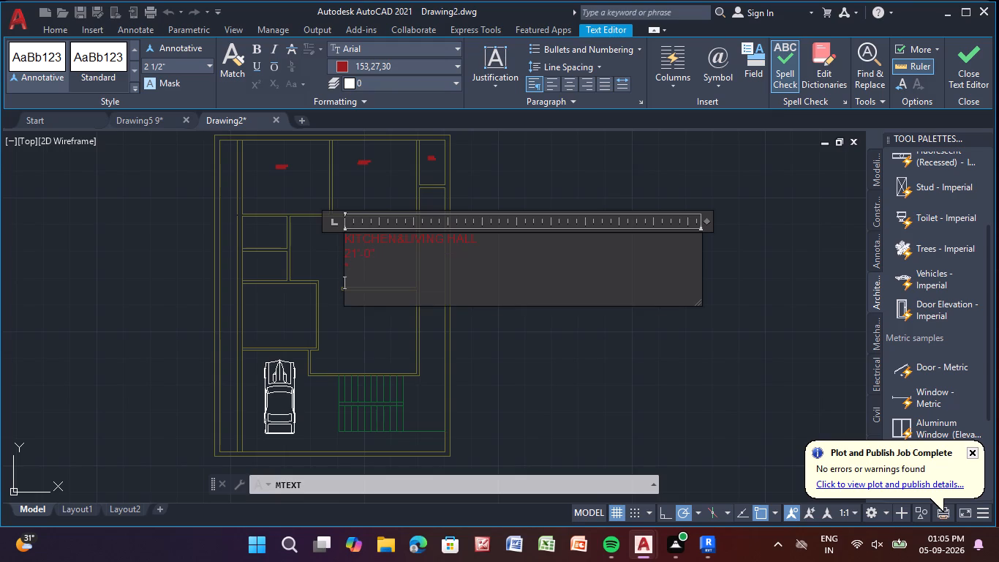
key(Up)
key(Up)
key(Right)
key(Right)
key(Right)
key(Right)
key(Right)
key(Right)
key(shift+asterisk)
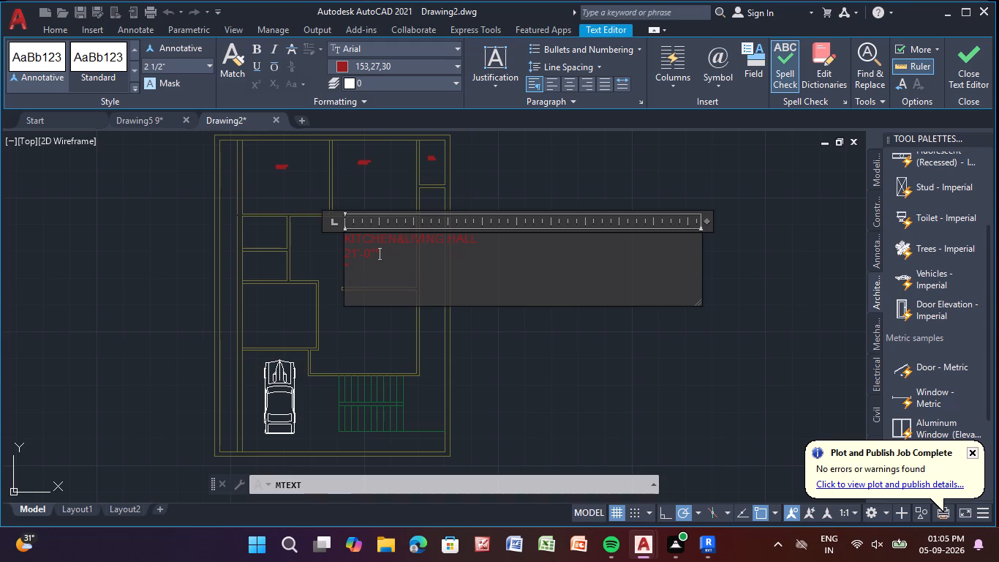
text(11)
text('-5)
key(shift+quotedbl)
key(Return)
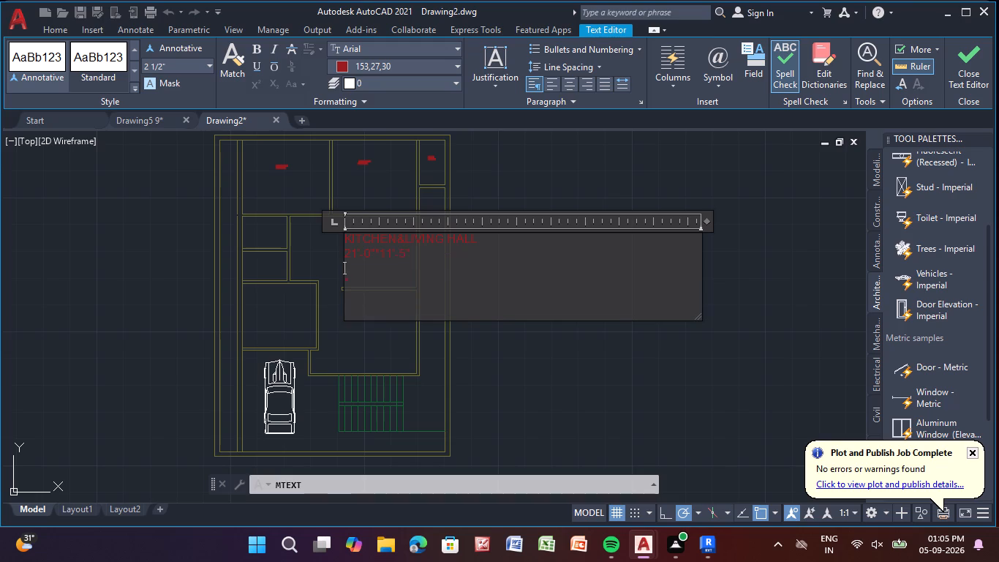
right_click(403, 263)
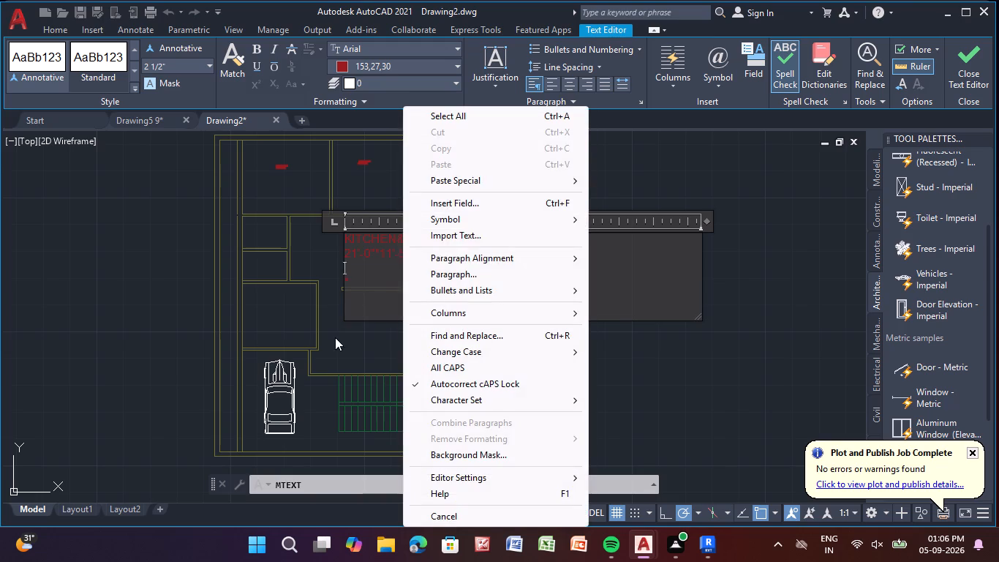
click(335, 337)
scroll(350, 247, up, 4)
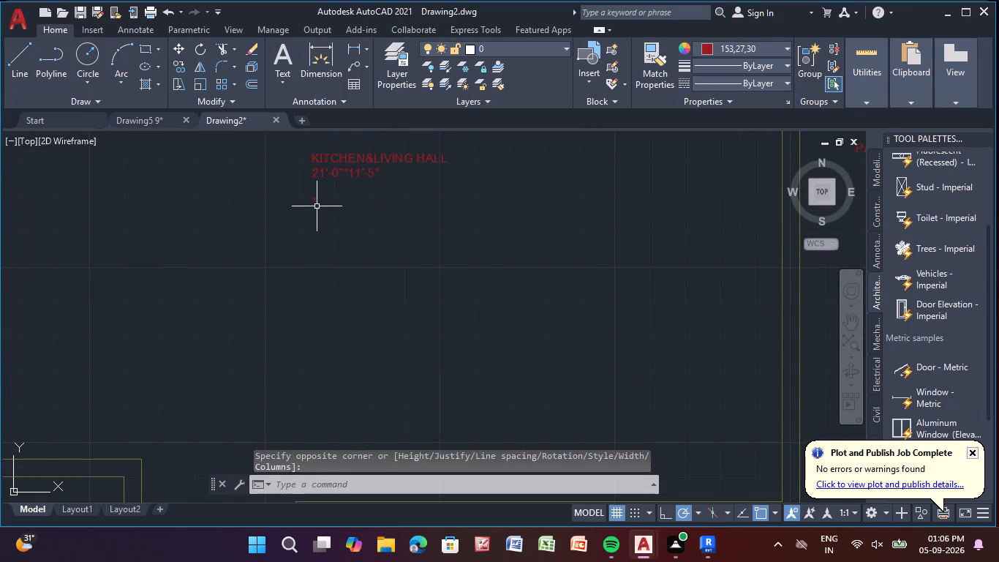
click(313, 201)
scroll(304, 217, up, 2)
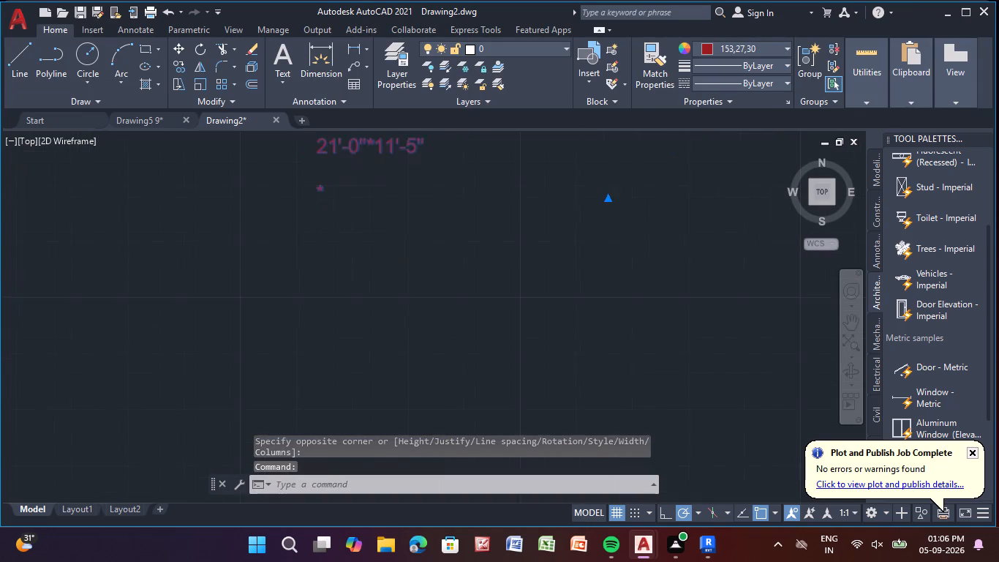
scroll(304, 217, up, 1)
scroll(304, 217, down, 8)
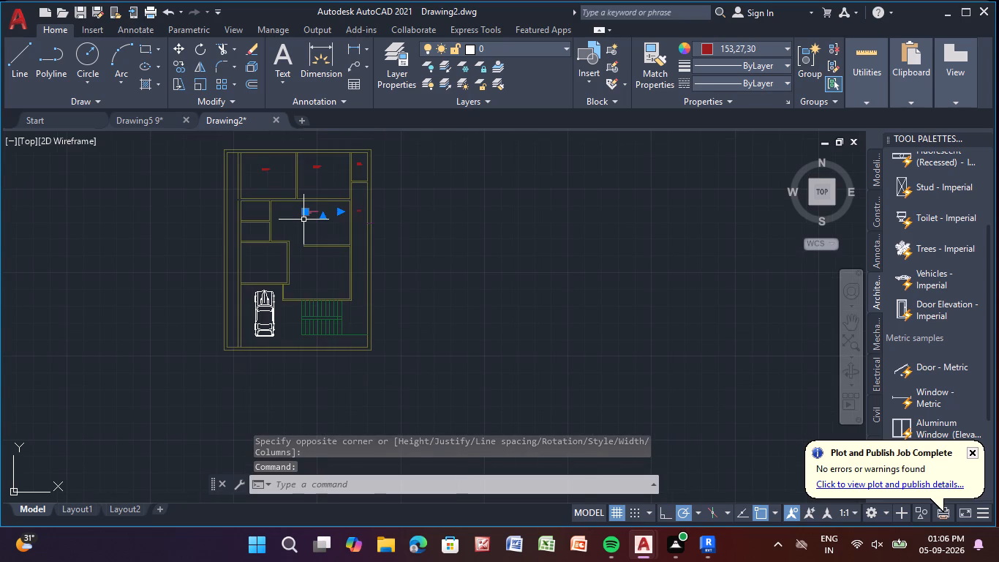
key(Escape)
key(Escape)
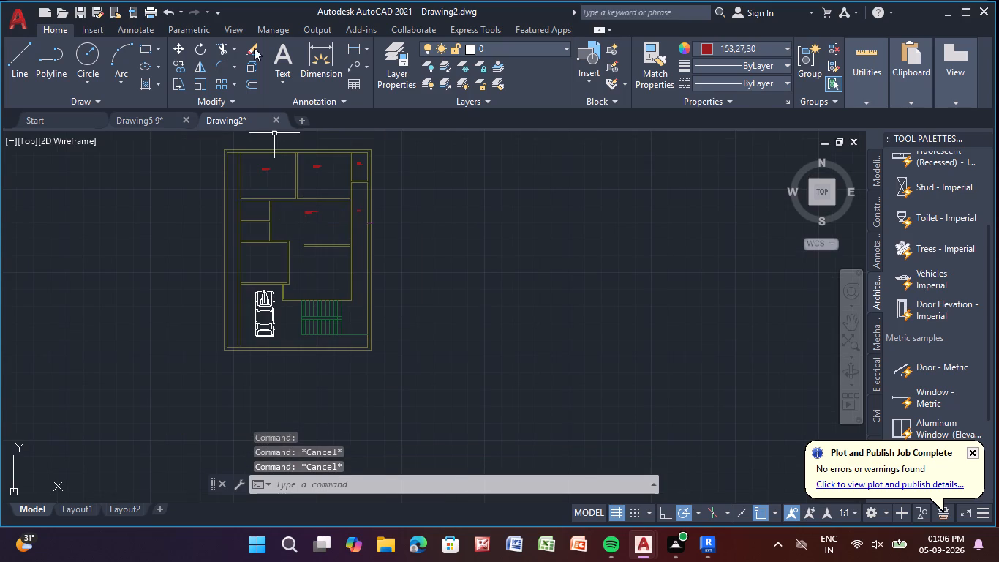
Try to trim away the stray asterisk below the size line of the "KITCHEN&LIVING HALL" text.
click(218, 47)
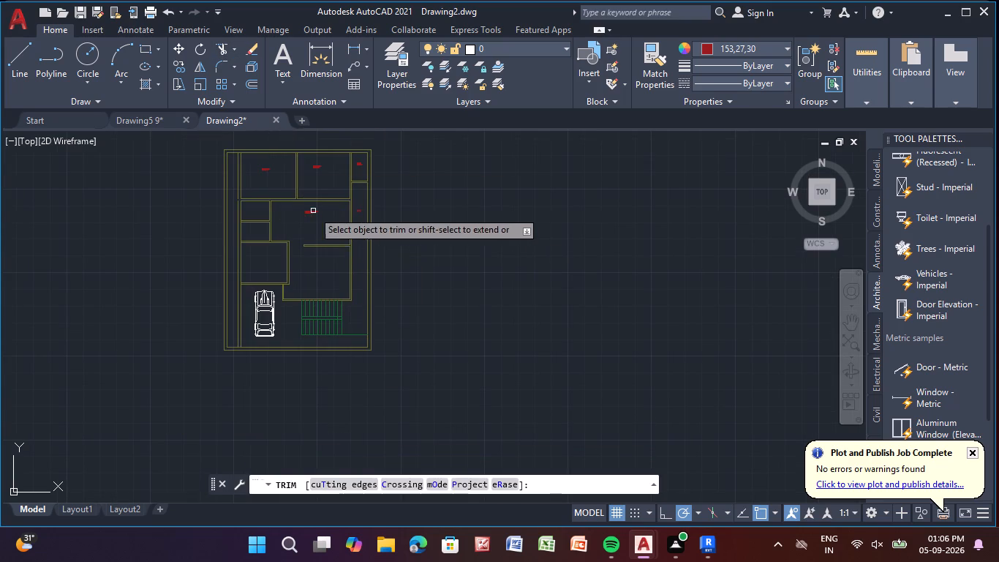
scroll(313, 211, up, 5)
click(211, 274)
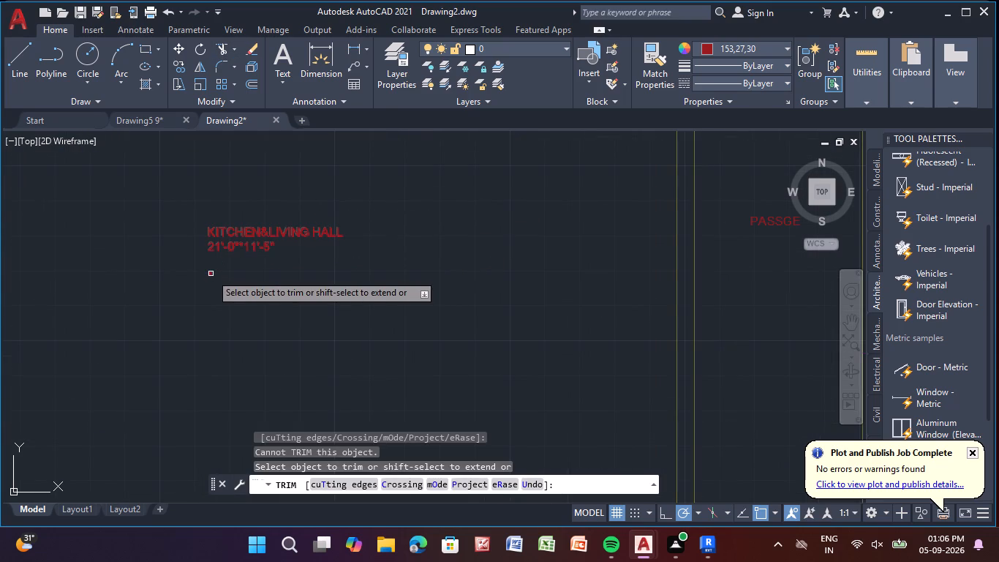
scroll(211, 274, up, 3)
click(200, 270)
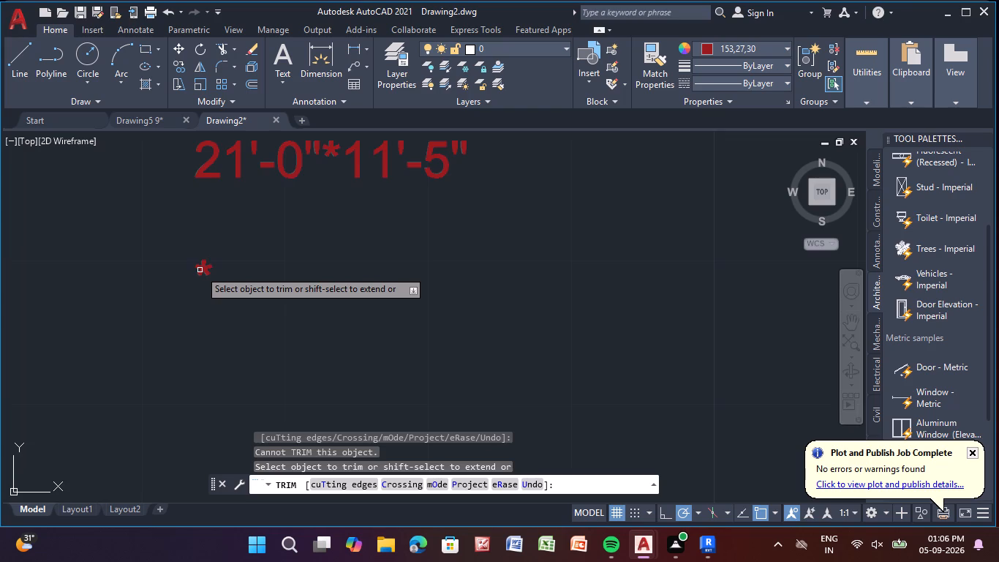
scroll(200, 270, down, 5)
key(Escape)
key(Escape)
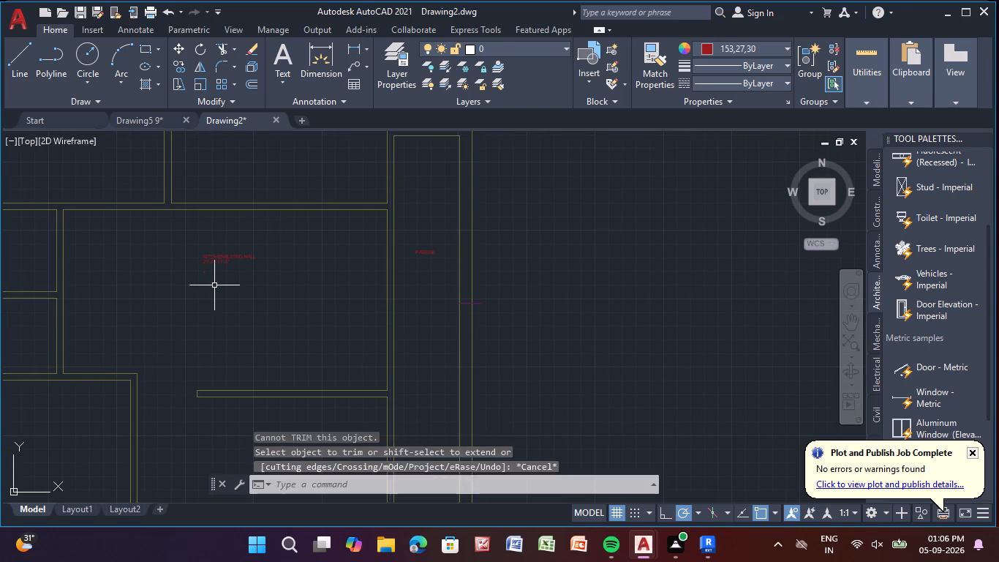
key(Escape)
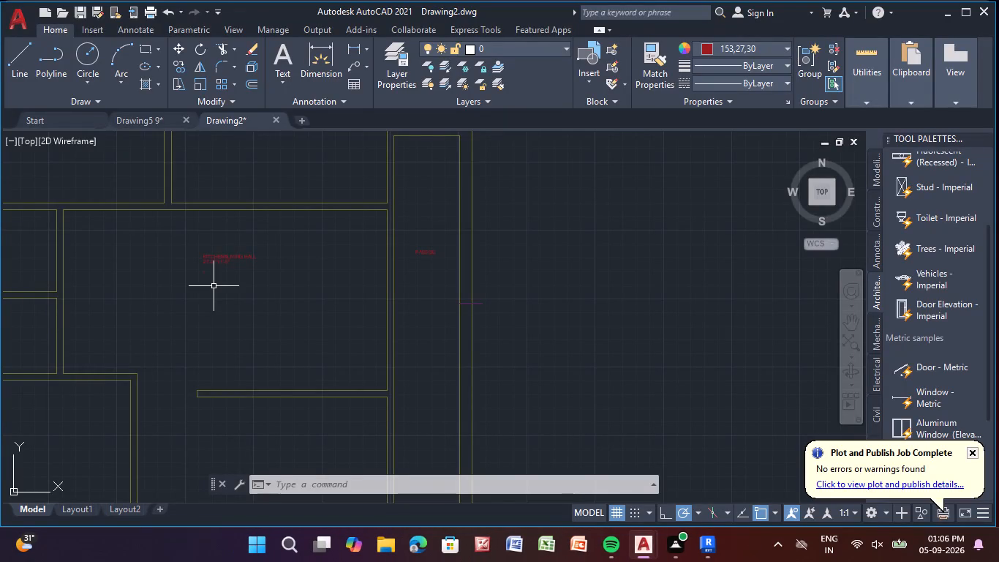
Start a multiline text in the large room between the free-ending partition and the green staircase, with the first line "DRAWING HALL".
middle_drag(175, 367, 230, 158)
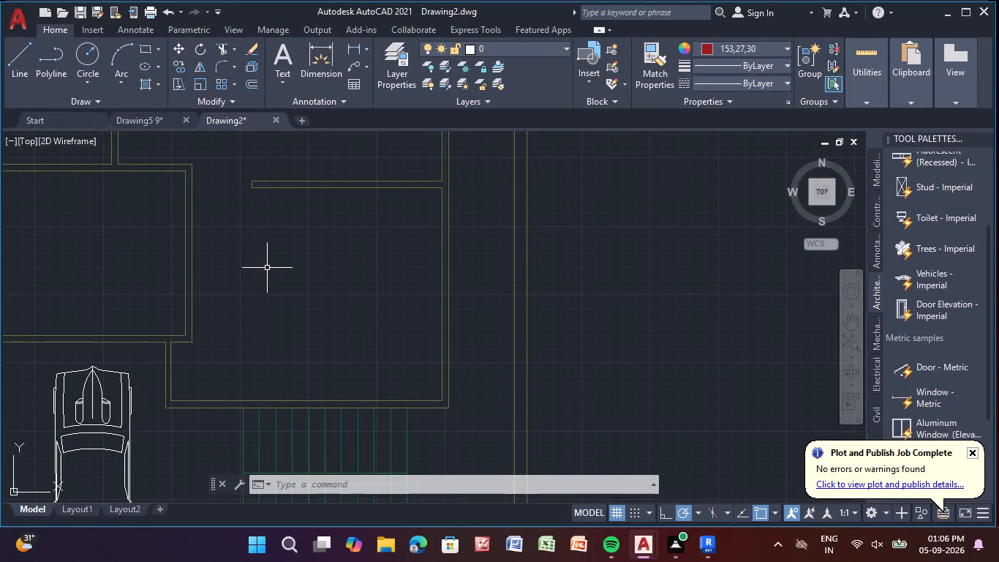
middle_drag(267, 268, 195, 205)
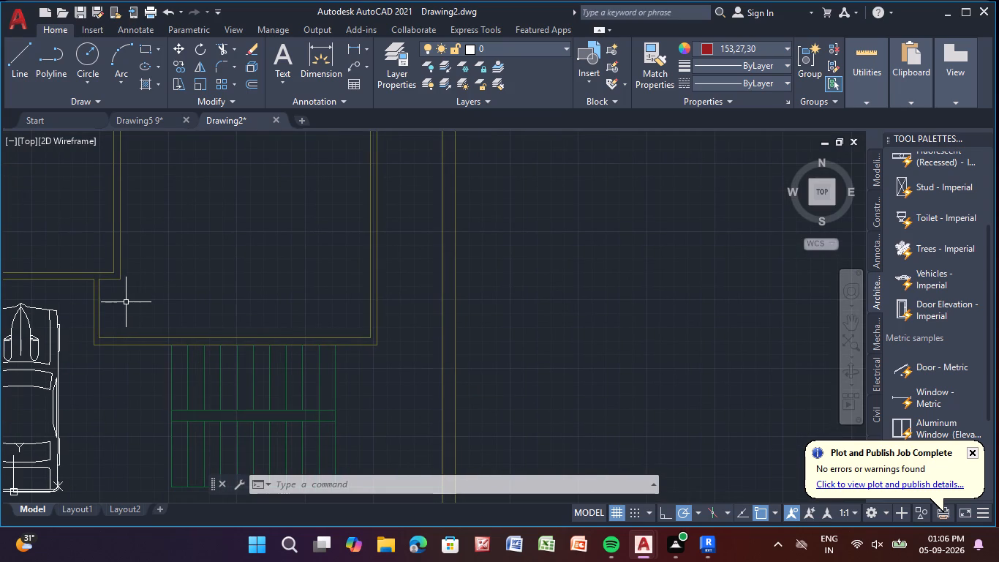
scroll(115, 296, up, 3)
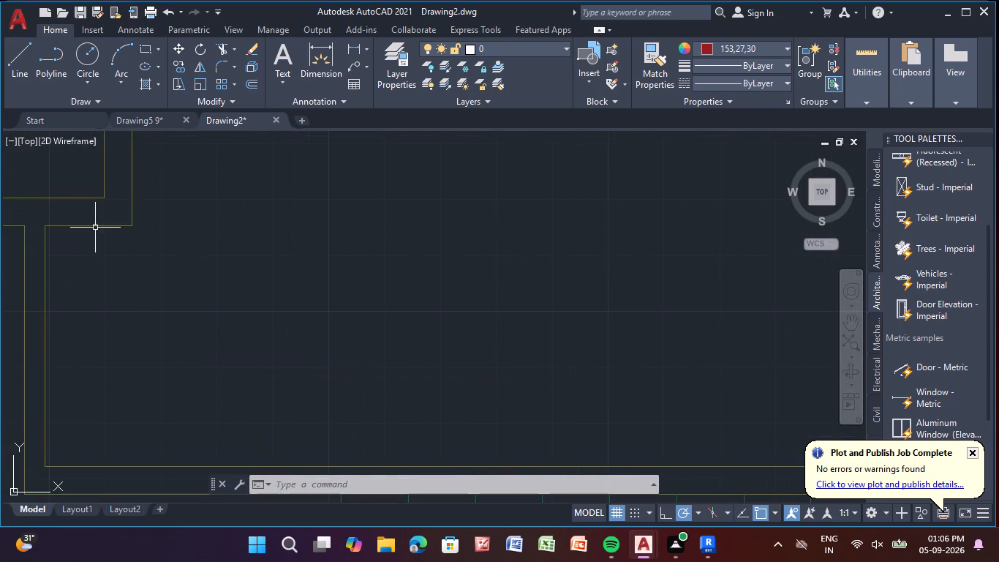
scroll(186, 233, down, 1)
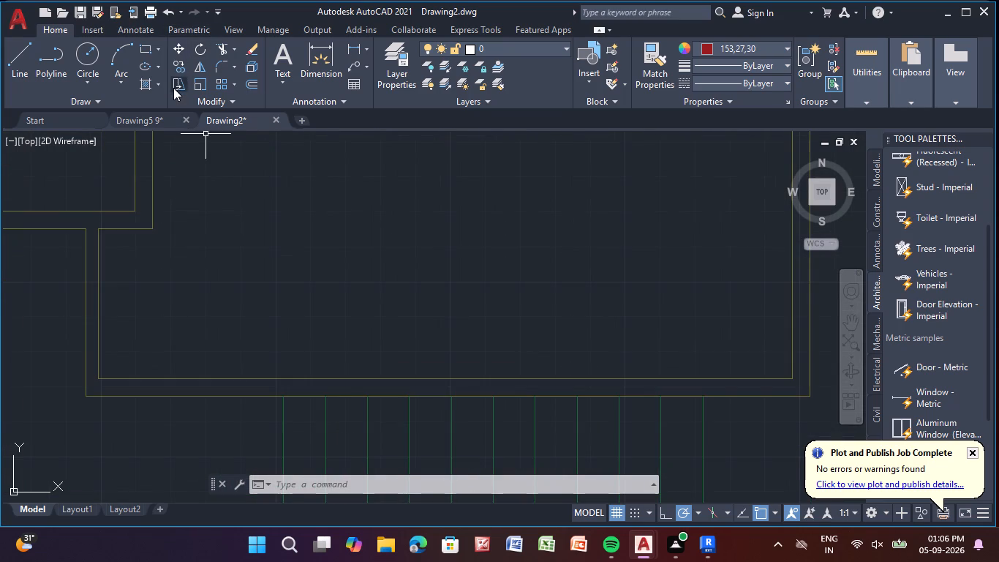
click(276, 50)
scroll(197, 228, down, 2)
middle_drag(199, 226, 161, 367)
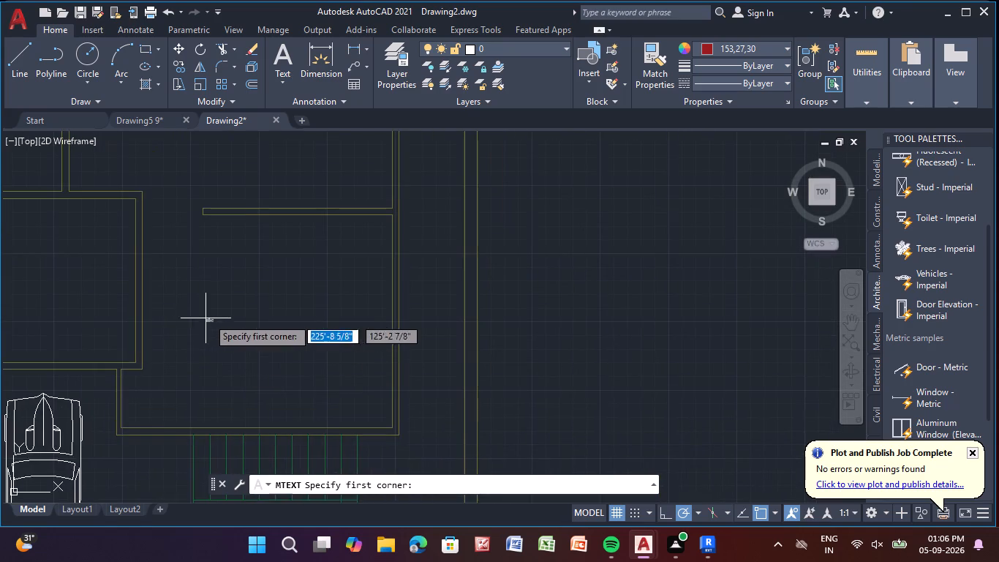
scroll(211, 315, up, 2)
click(197, 258)
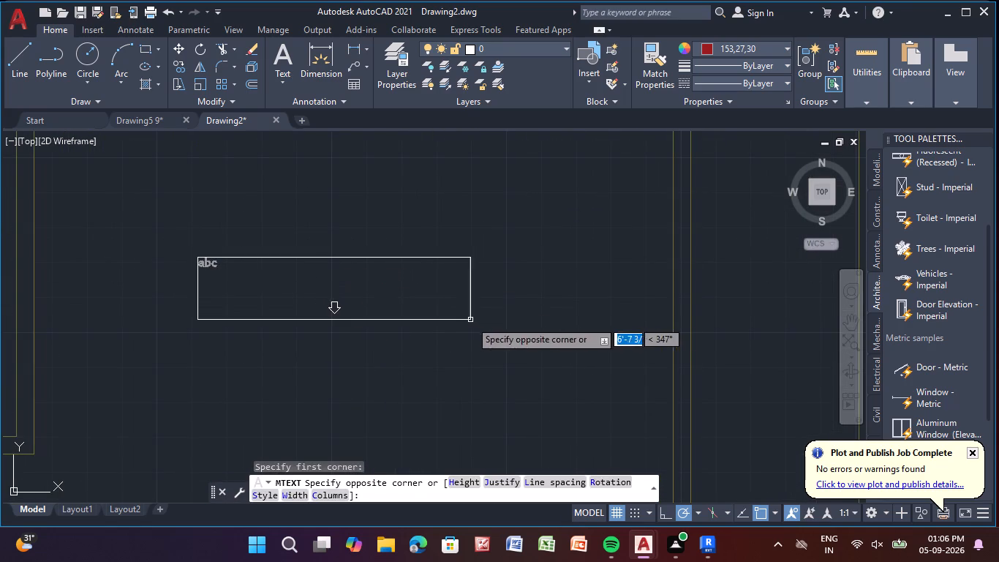
click(472, 321)
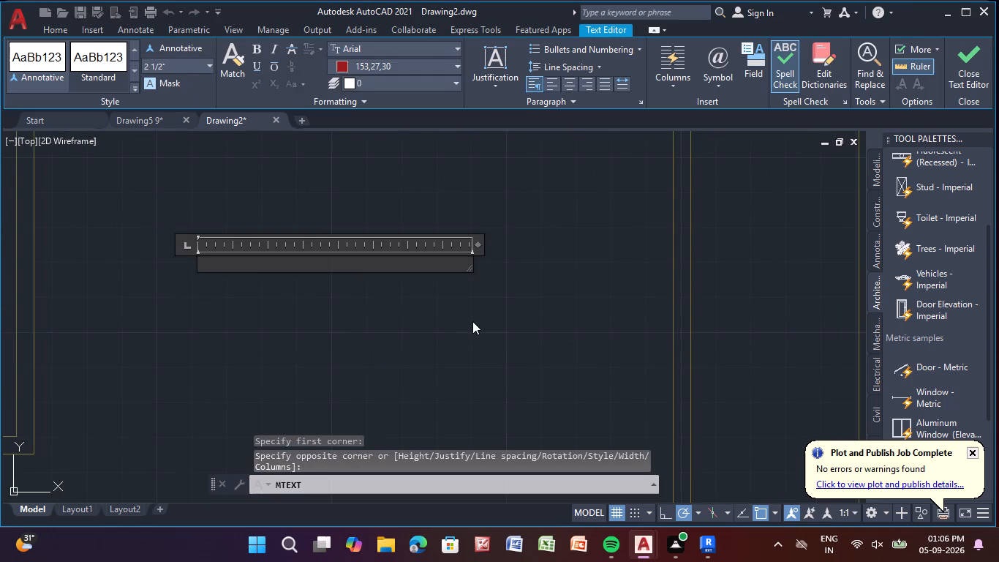
key(d)
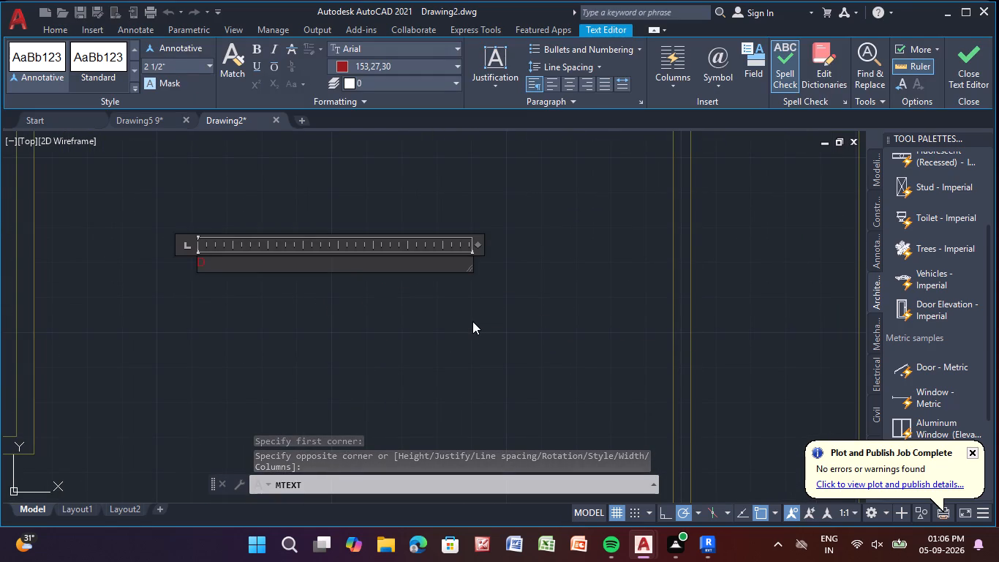
text(RA)
text(WING)
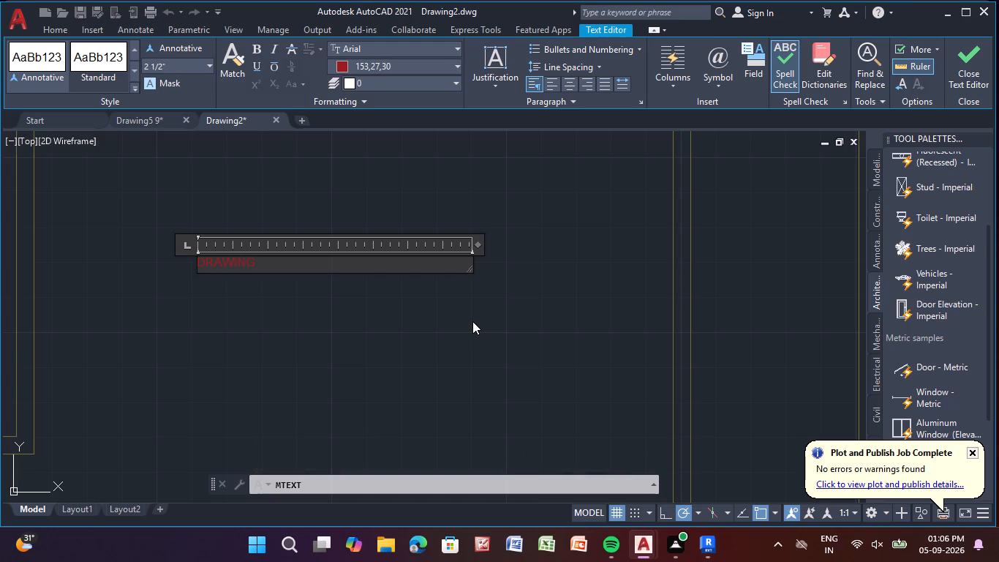
key(space)
text(HAA)
key(BackSpace)
text(LL)
Add the size line 16'-6"*13'-0" below "DRAWING HALL" and finish the text.
key(Return)
key(1)
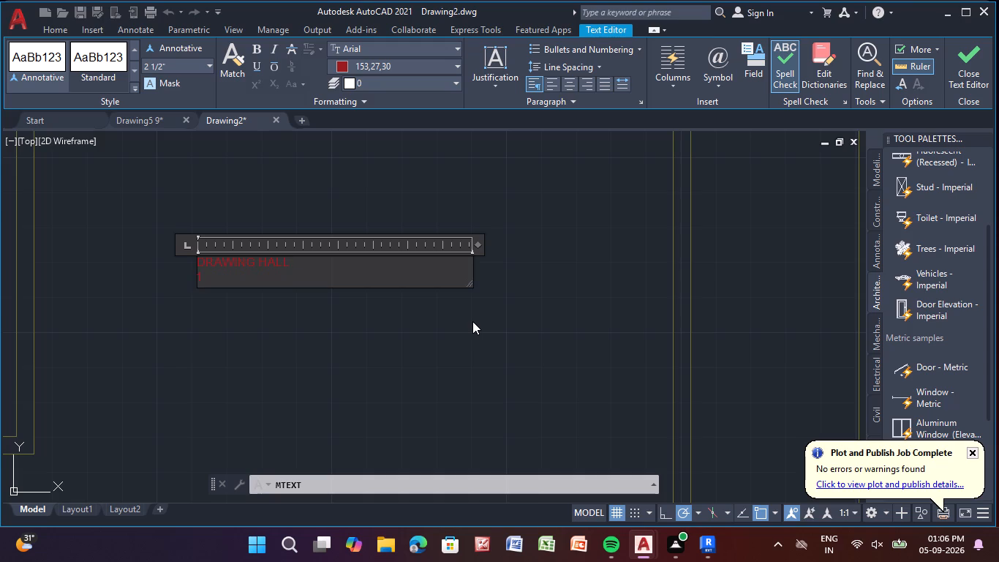
text(6'-)
key(6)
key(shift+quotedbl)
key(shift+asterisk)
text(13)
text('-0)
key(shift+quotedbl)
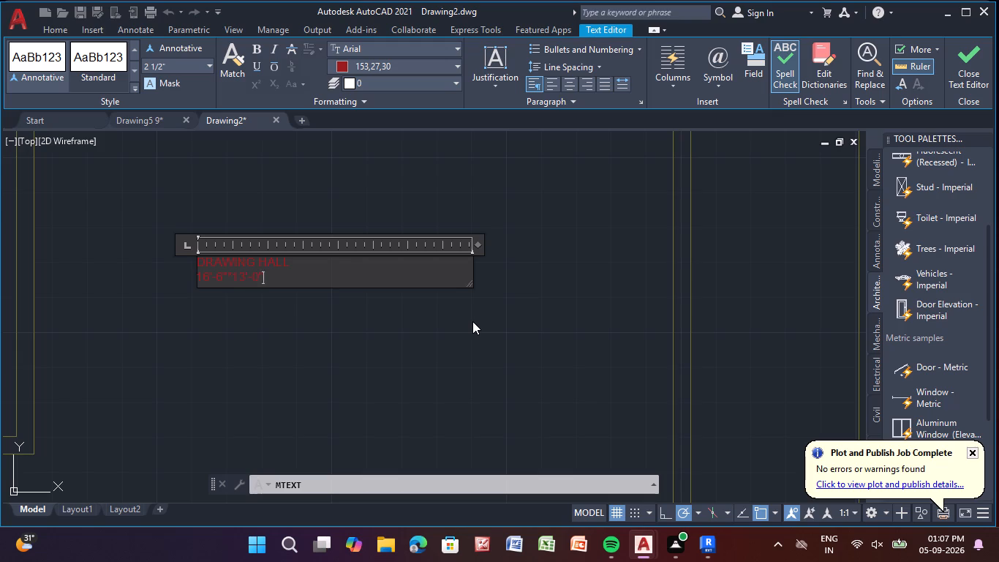
key(Return)
right_click(472, 321)
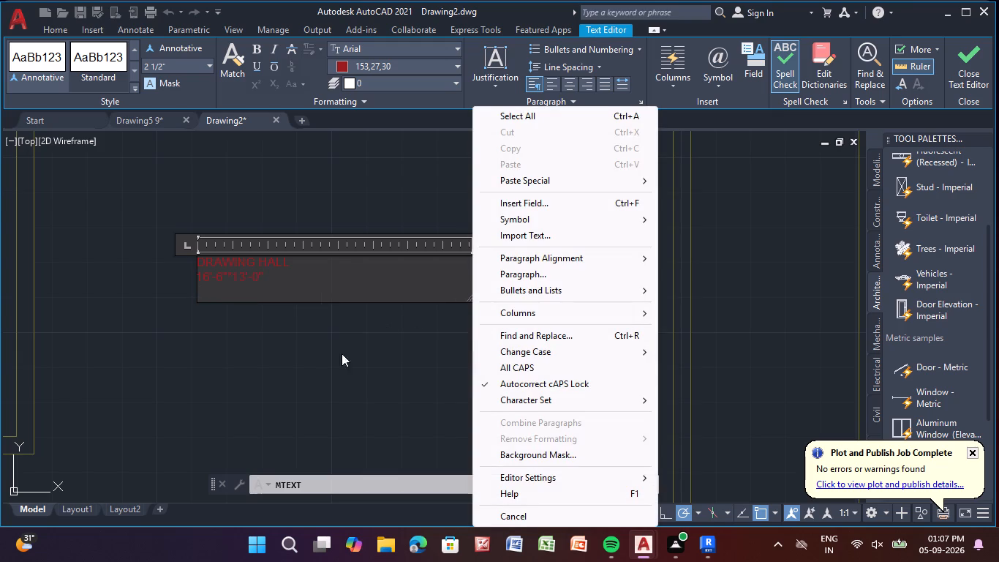
click(330, 361)
Start a multiline text in the room directly above the parked car, with the first line "GUEST ROOM".
scroll(222, 259, down, 2)
middle_drag(214, 269, 306, 270)
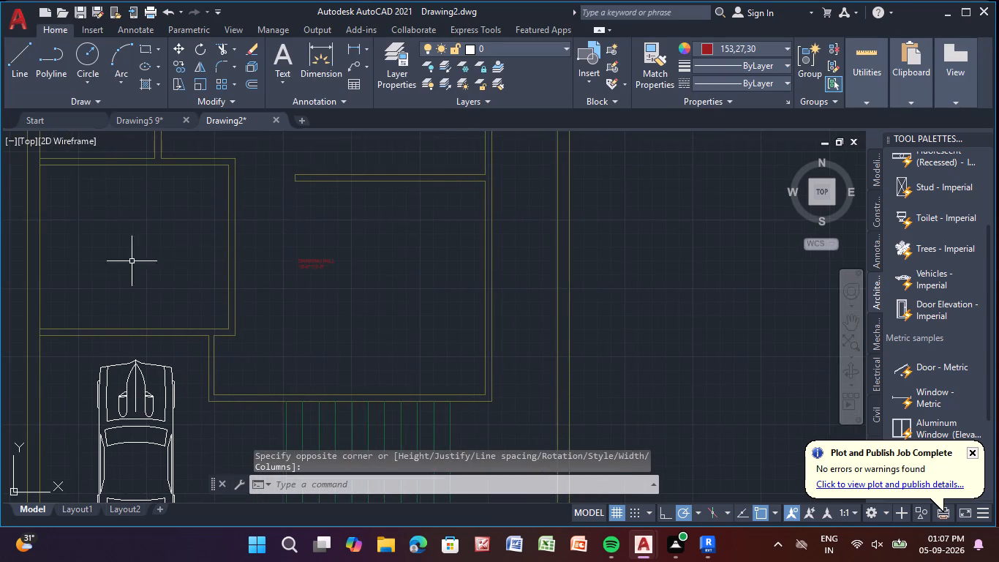
middle_drag(85, 245, 201, 289)
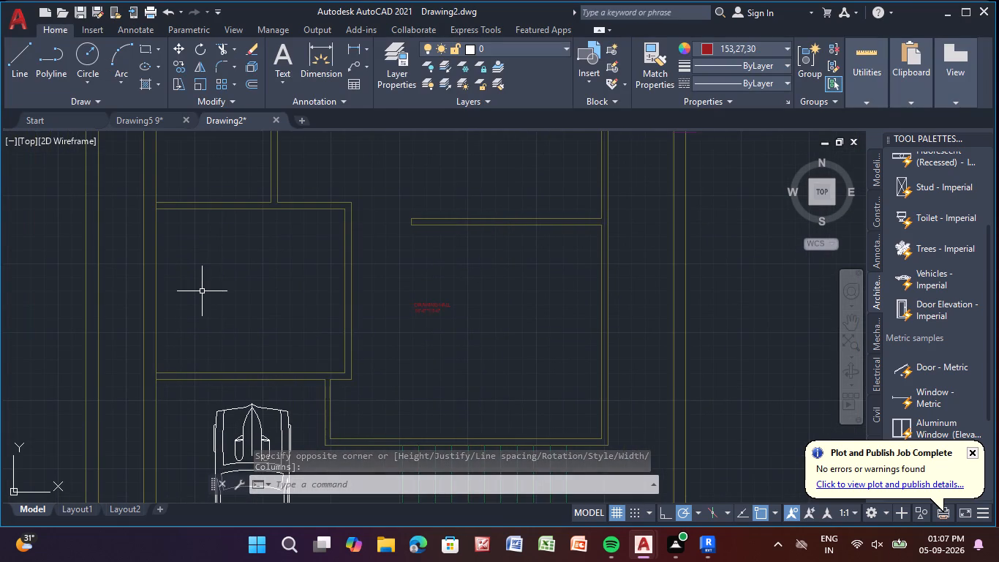
drag(274, 52, 278, 62)
click(206, 272)
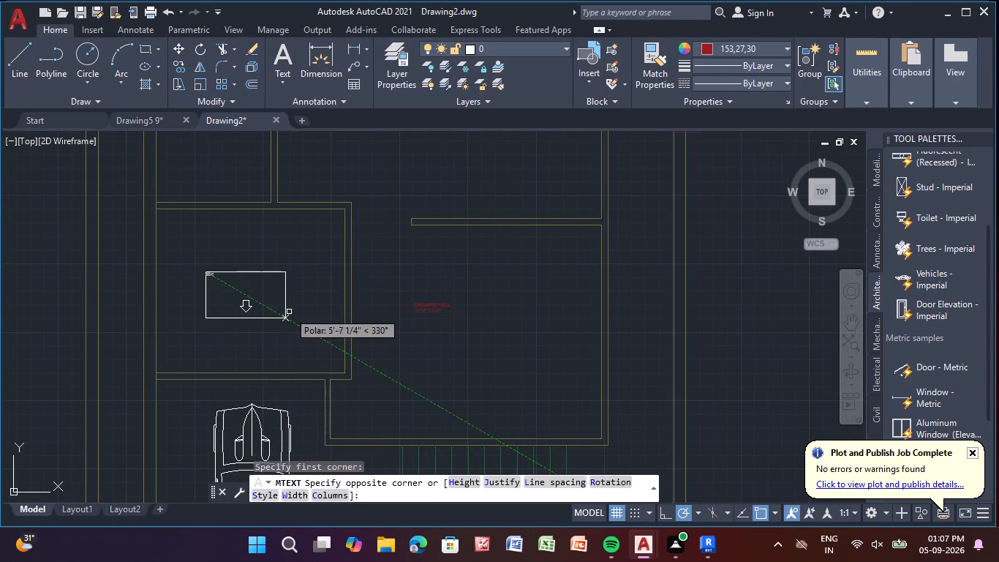
click(289, 312)
text(GU)
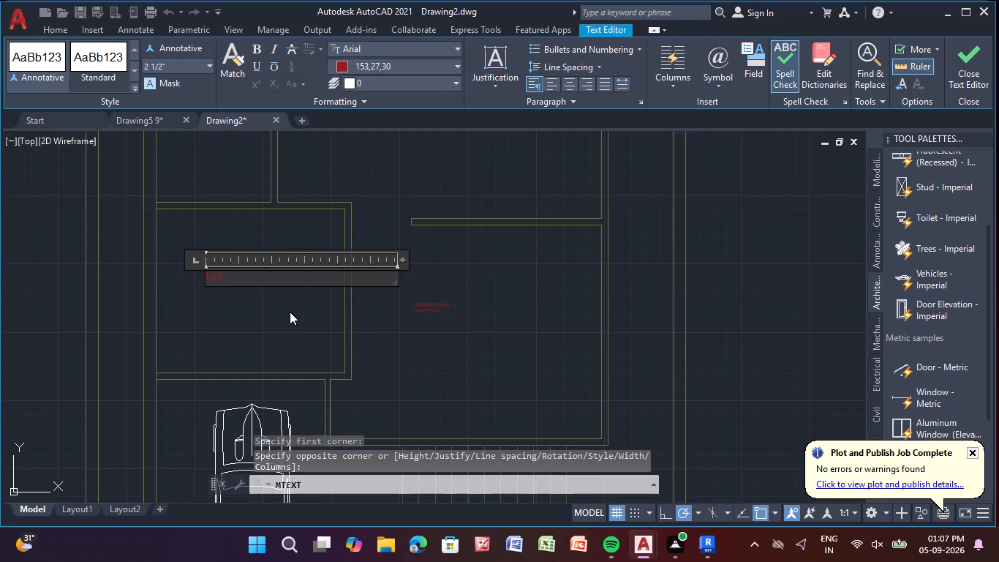
text(EST ROOM)
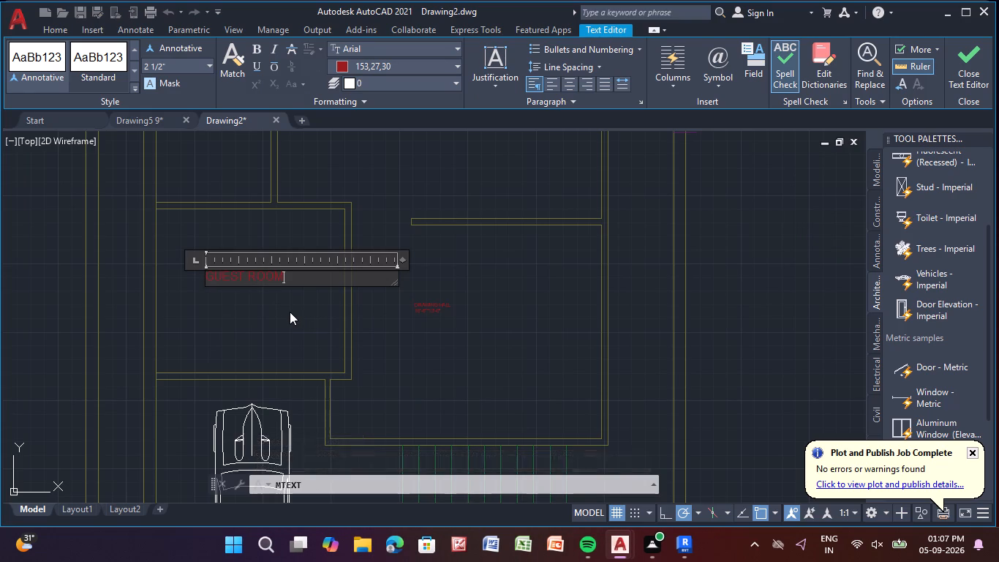
Add the size line 11'-6"*10'-0" below "GUEST ROOM" and finish the text.
key(Return)
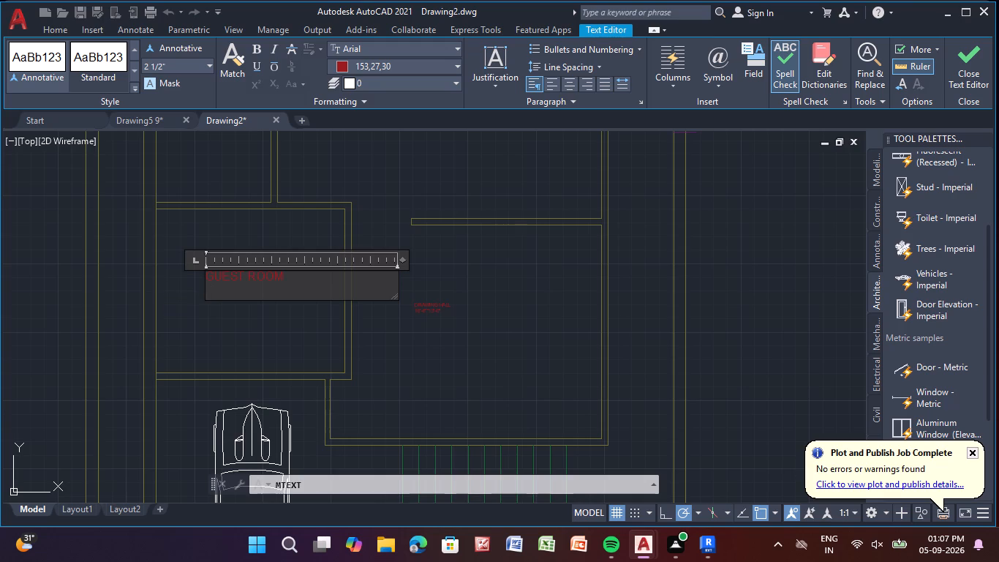
click(285, 276)
key(Return)
text(11)
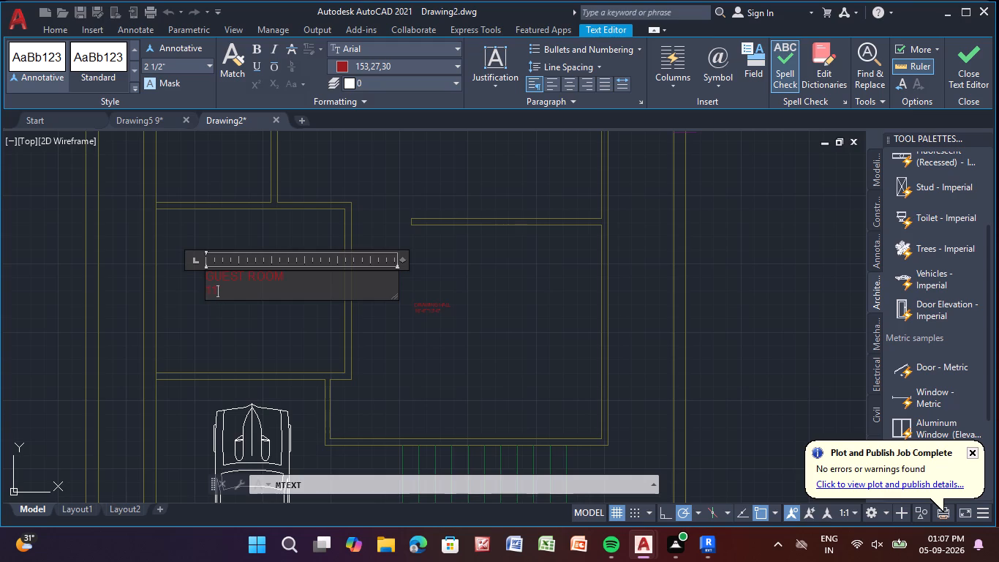
key(apostrophe)
text(-6)
key(shift+quotedbl)
key(shift+asterisk)
key(1)
key(0)
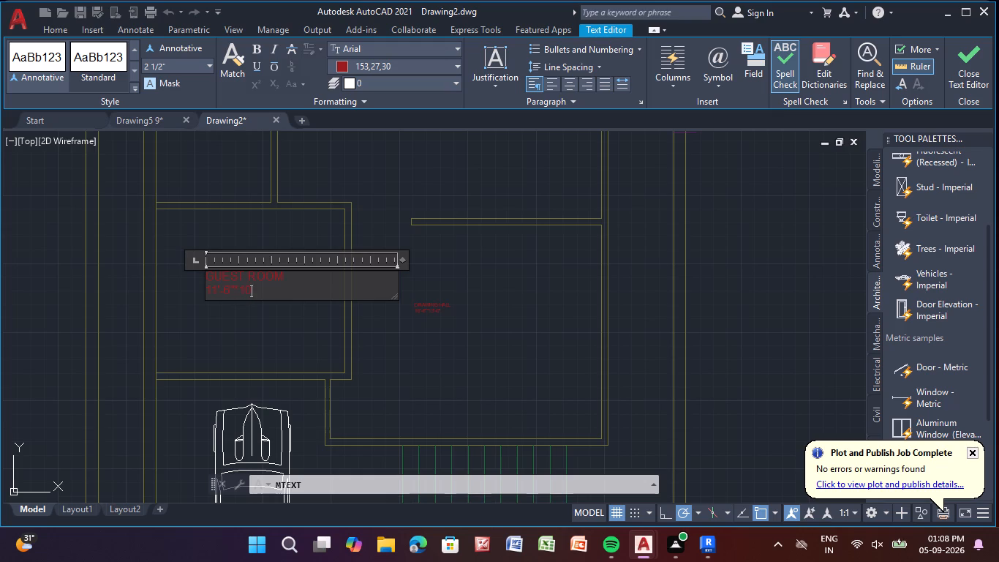
text('-0")
key(Return)
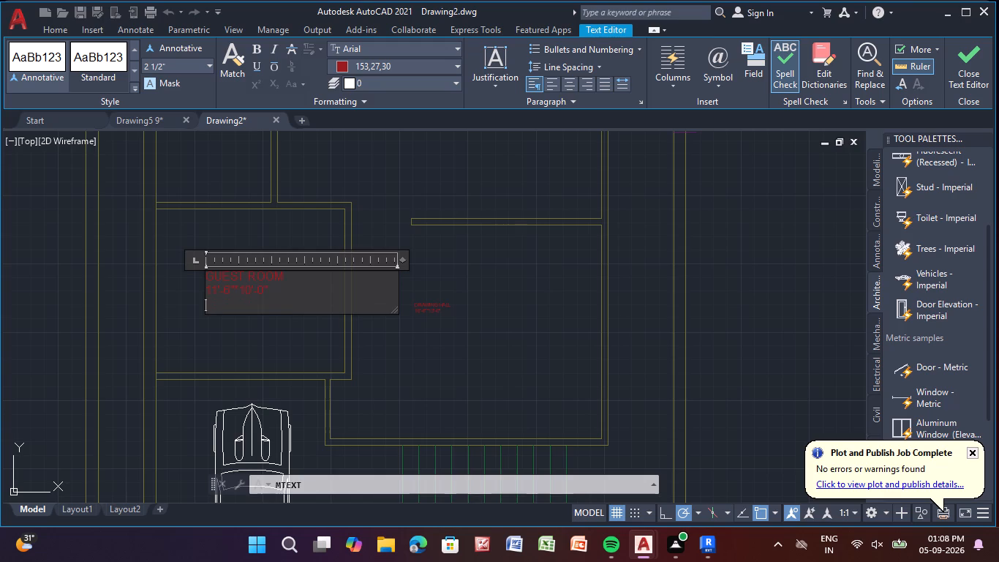
right_click(273, 288)
click(217, 324)
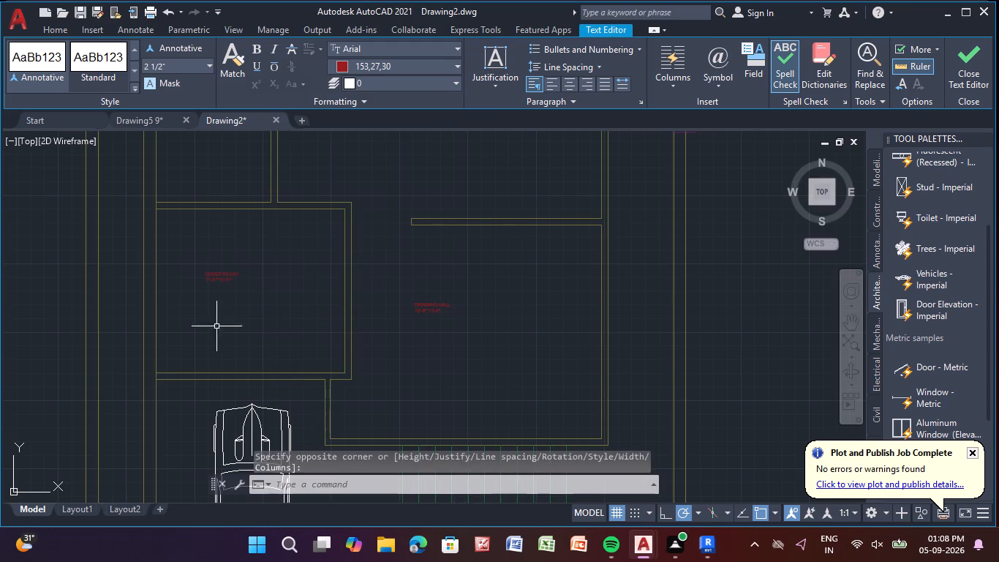
Start a multiline text in the upper of the two small rooms beside the kitchen and living hall, with the first line "TOILET".
scroll(225, 274, down, 2)
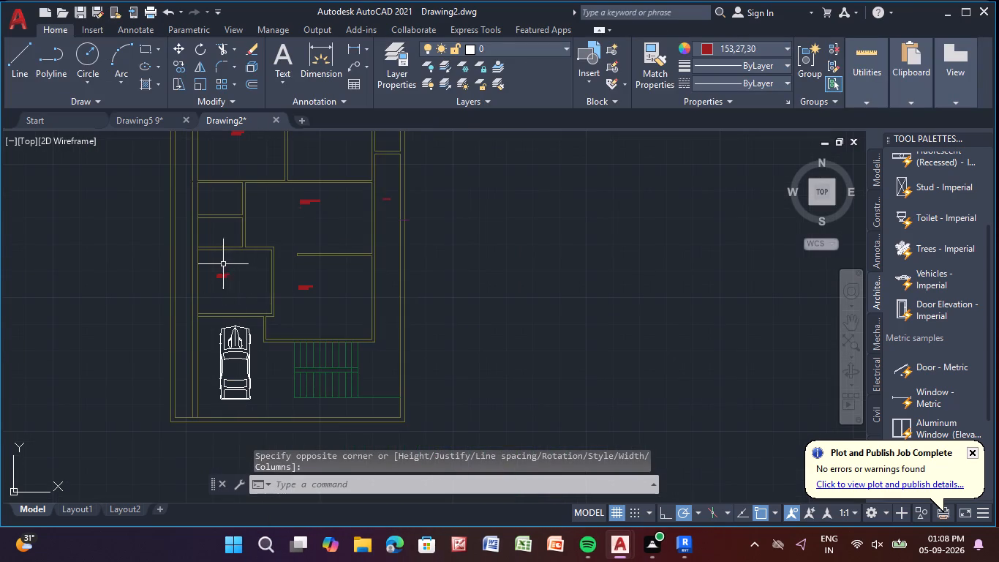
middle_drag(219, 266, 219, 372)
scroll(228, 296, up, 2)
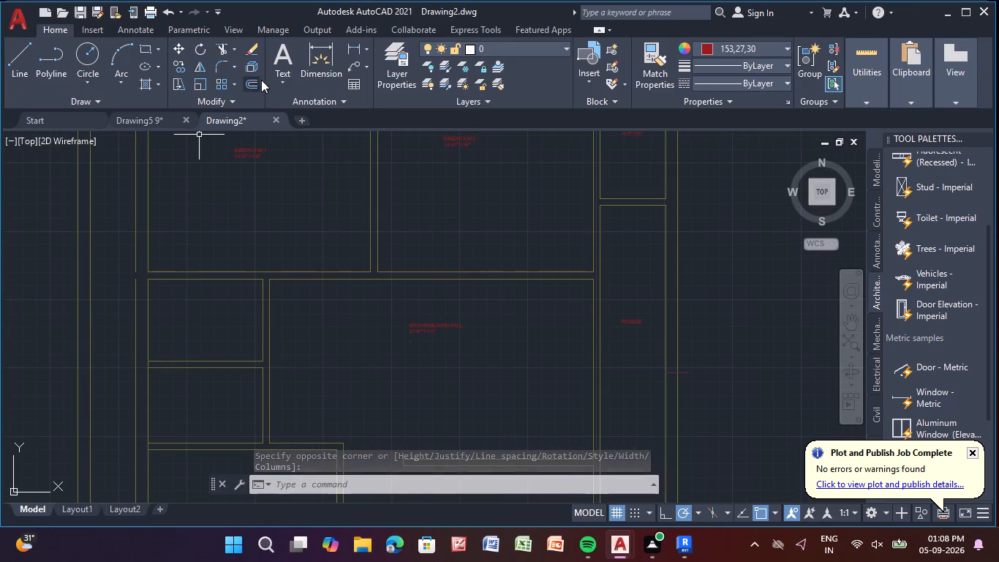
drag(279, 60, 282, 69)
scroll(170, 310, up, 1)
middle_drag(170, 310, 185, 276)
double_click(276, 53)
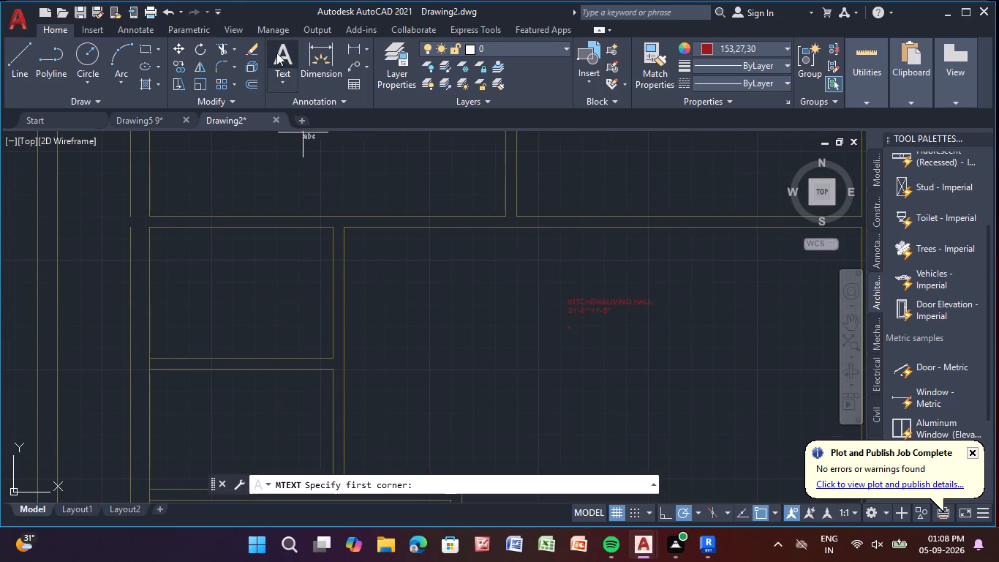
click(161, 269)
click(300, 308)
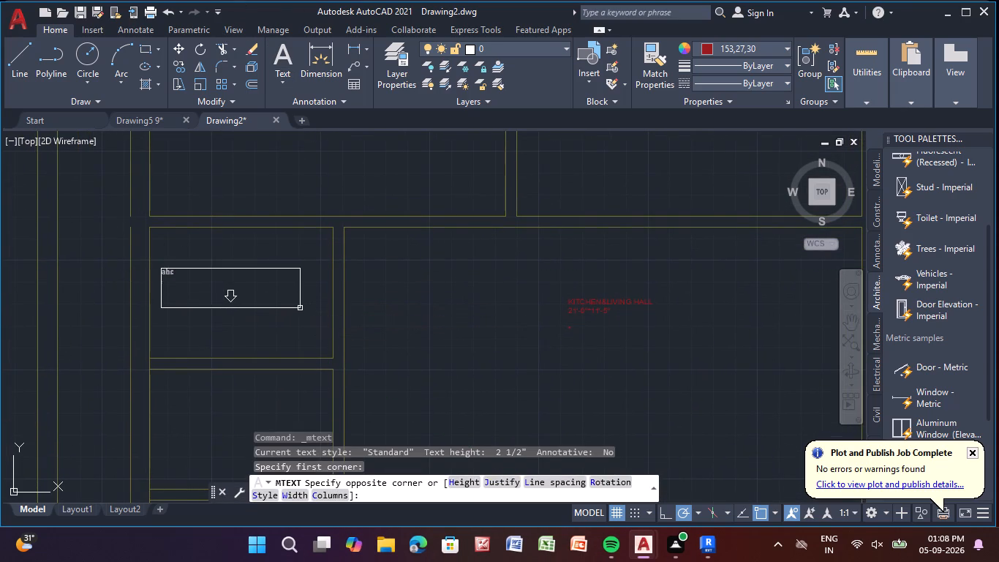
text(TOILET)
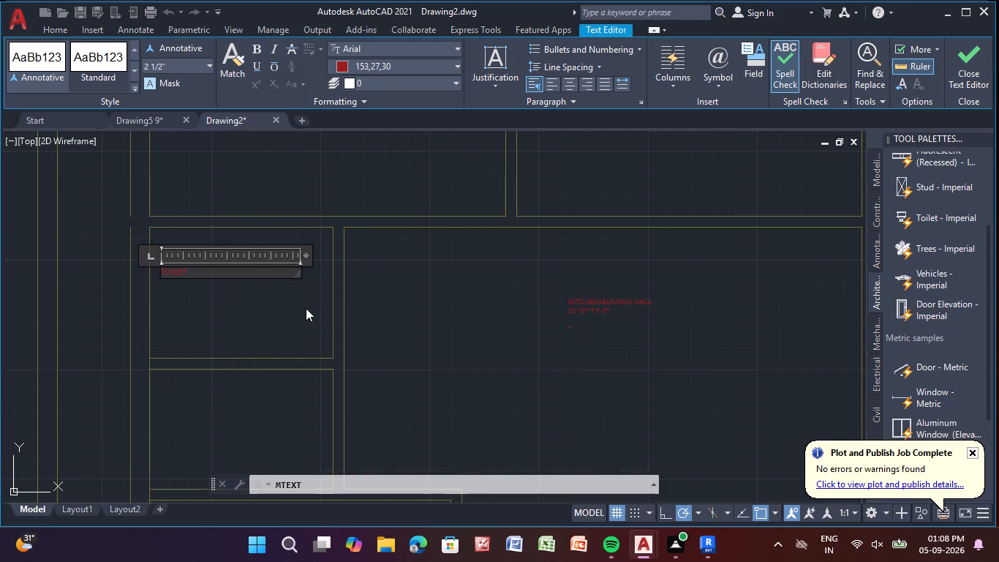
Add the size line 7'-0"*5'-0" below "TOILET" and finish the text.
key(Return)
key(7)
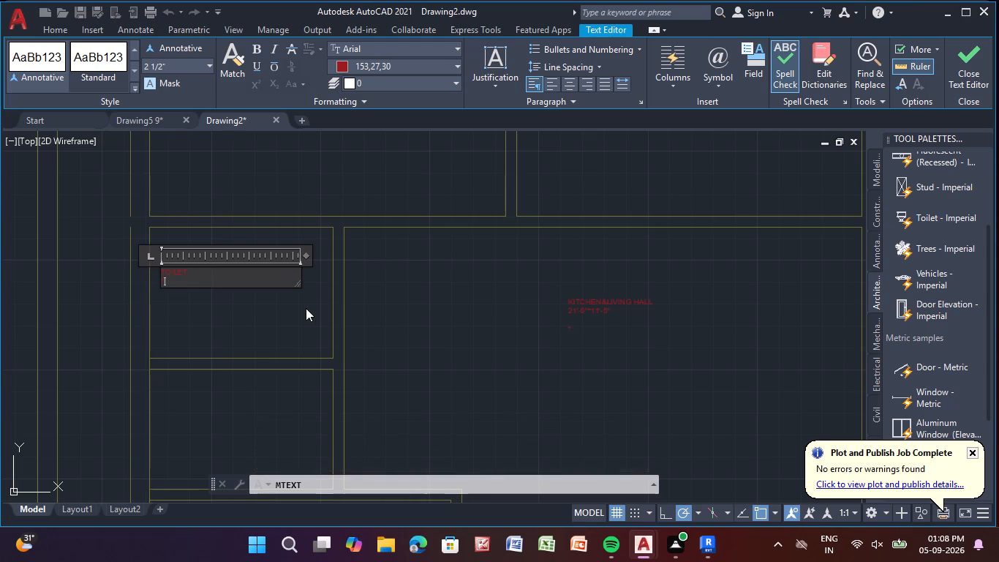
text('-0")
key(shift+asterisk)
key(5)
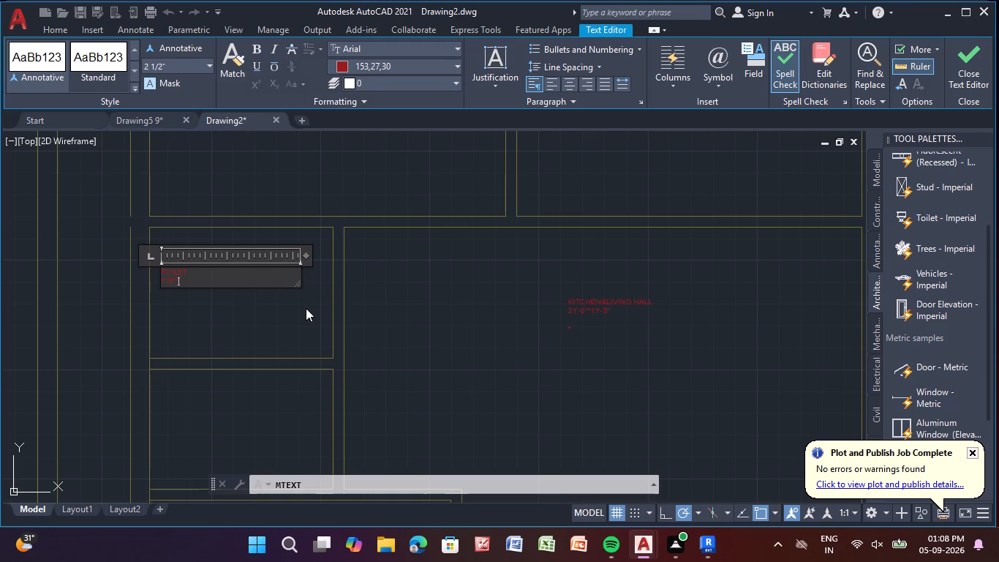
text('-0")
key(Return)
right_click(306, 308)
click(260, 337)
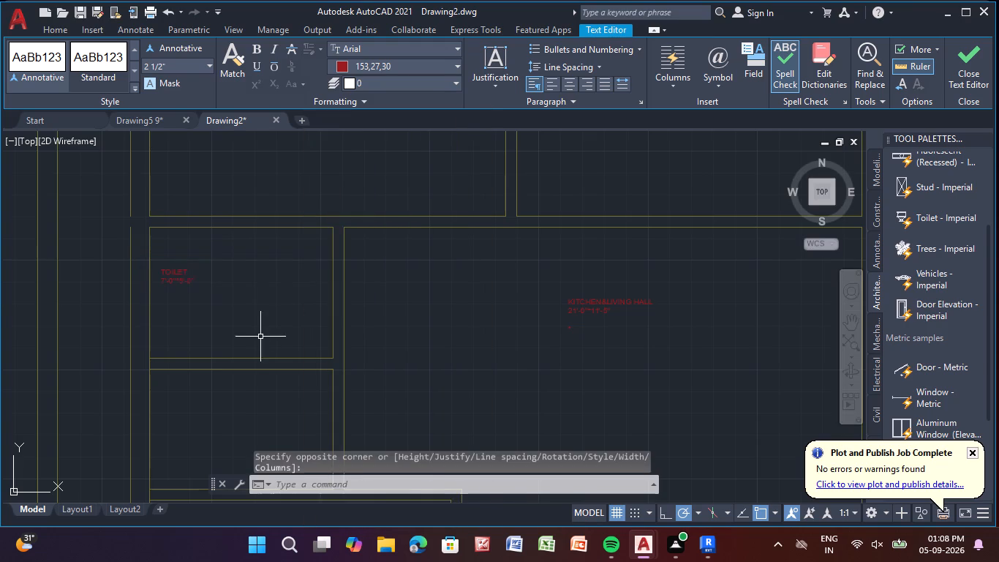
Shift the TOILET label about 1'-1" to the right within its room.
click(168, 274)
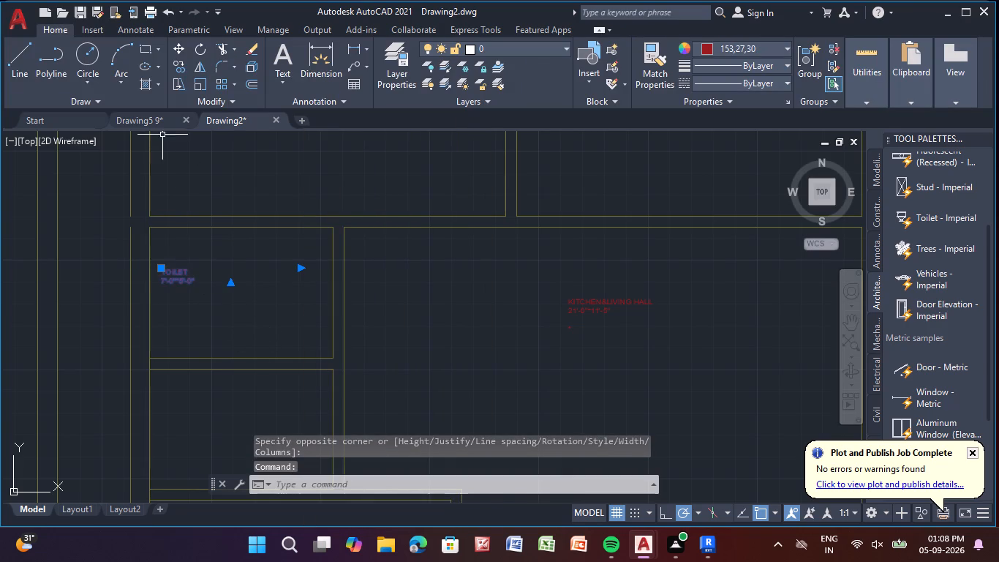
click(161, 267)
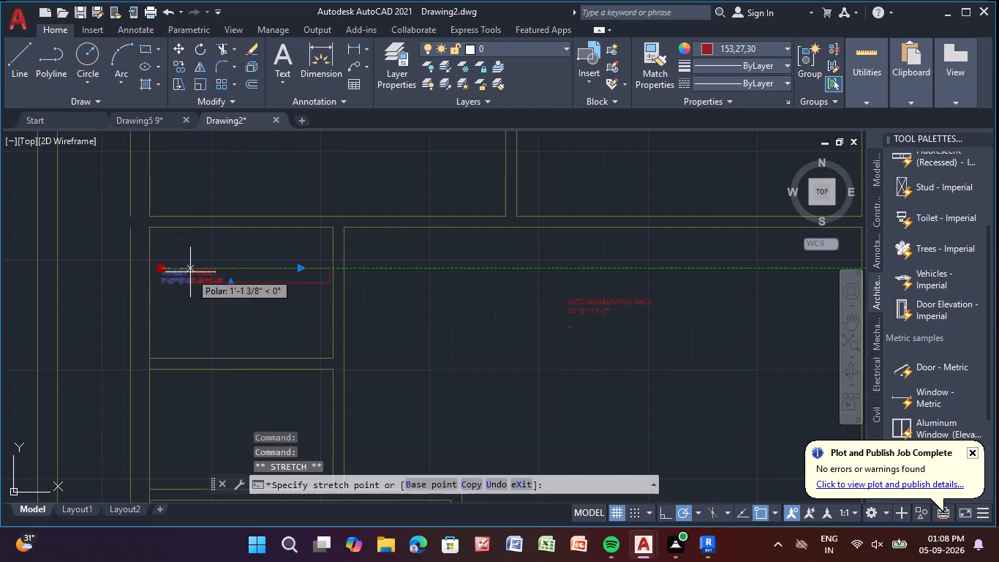
click(190, 272)
Copy the TOILET label into the small room directly below, above the guest room.
click(176, 67)
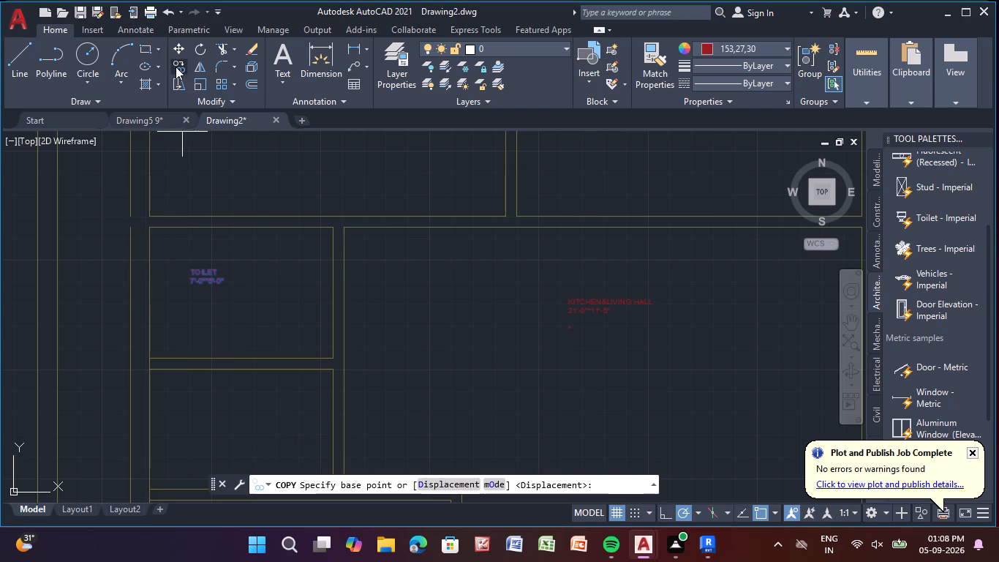
click(198, 280)
scroll(190, 372, down, 1)
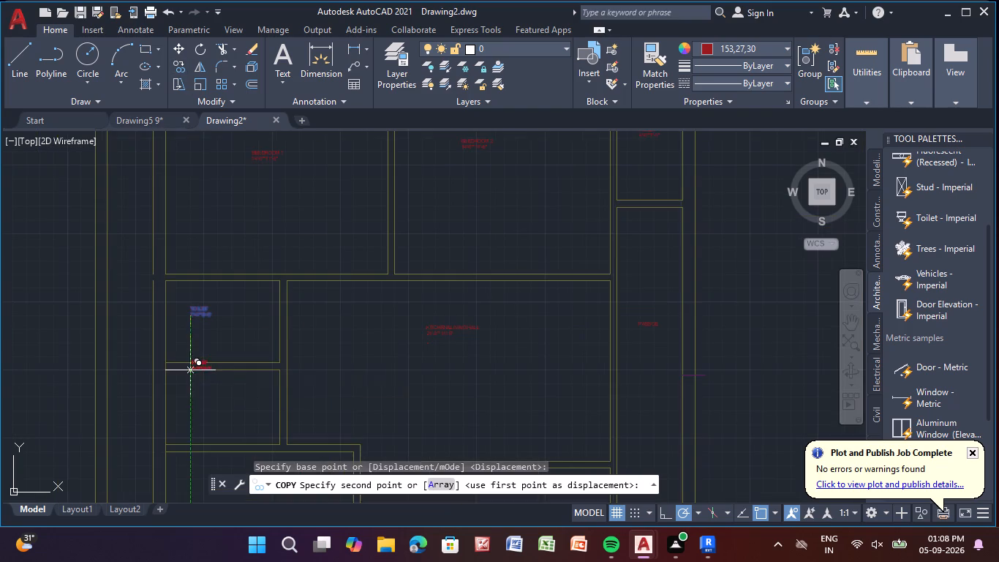
middle_drag(189, 371, 232, 251)
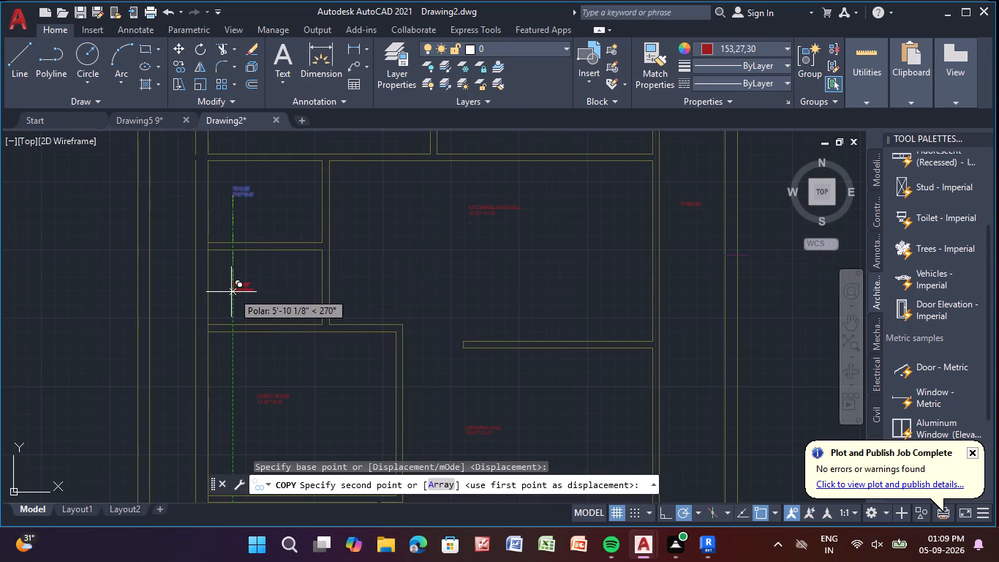
click(241, 289)
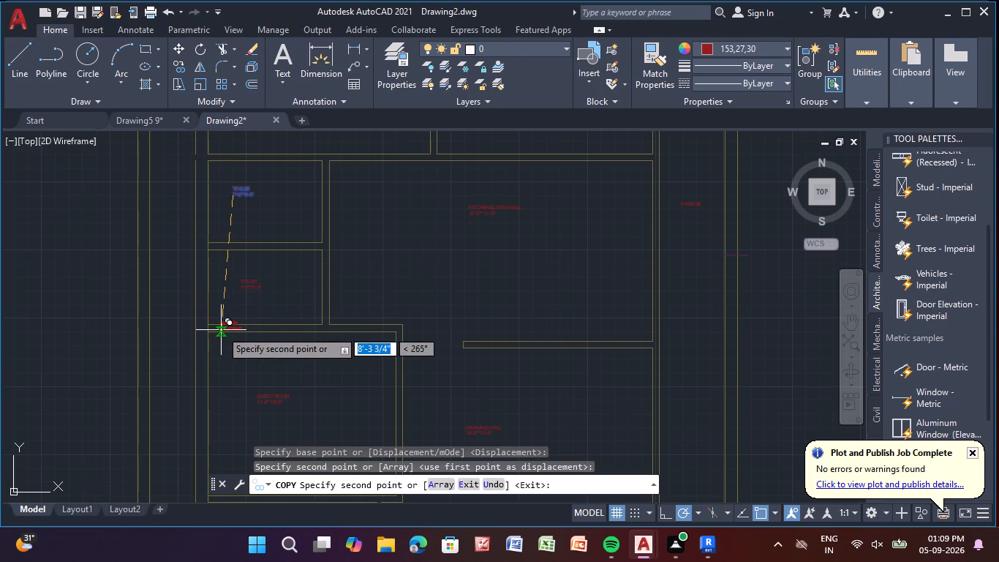
key(Escape)
key(Escape)
key(Escape)
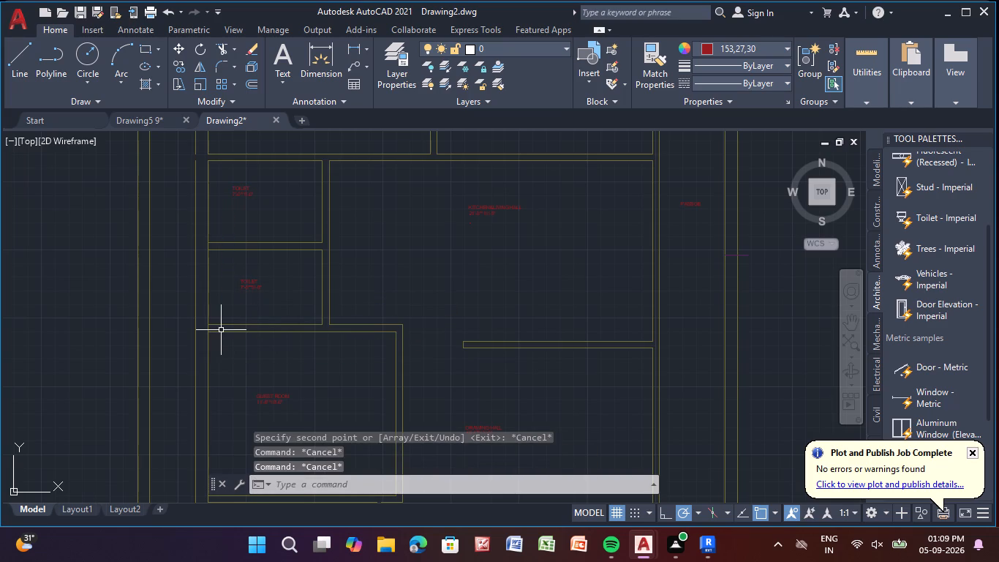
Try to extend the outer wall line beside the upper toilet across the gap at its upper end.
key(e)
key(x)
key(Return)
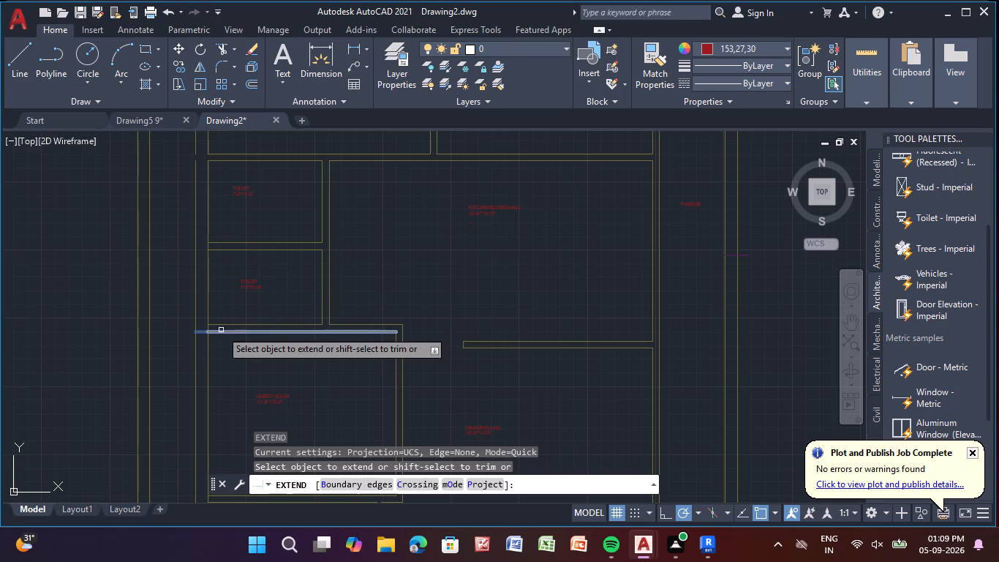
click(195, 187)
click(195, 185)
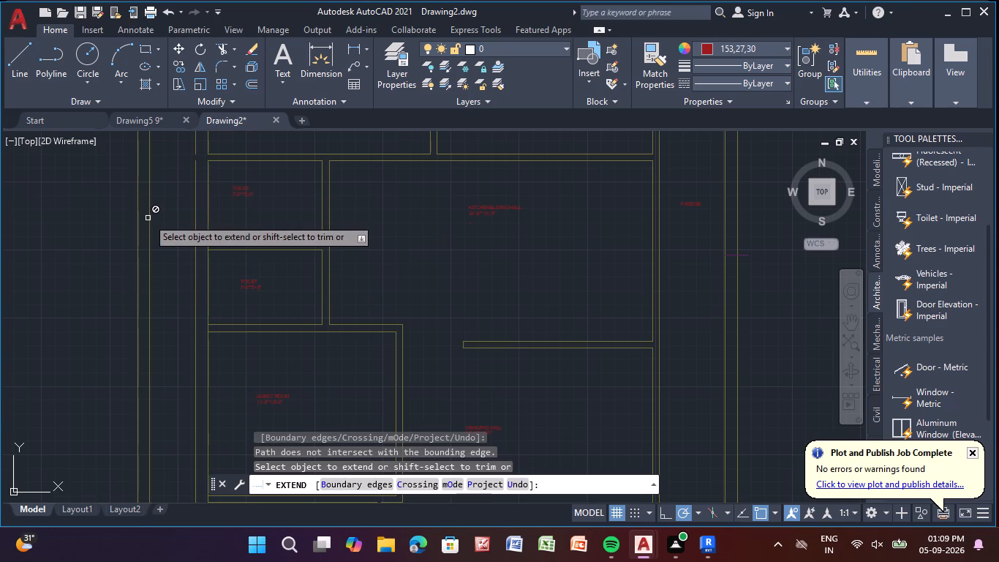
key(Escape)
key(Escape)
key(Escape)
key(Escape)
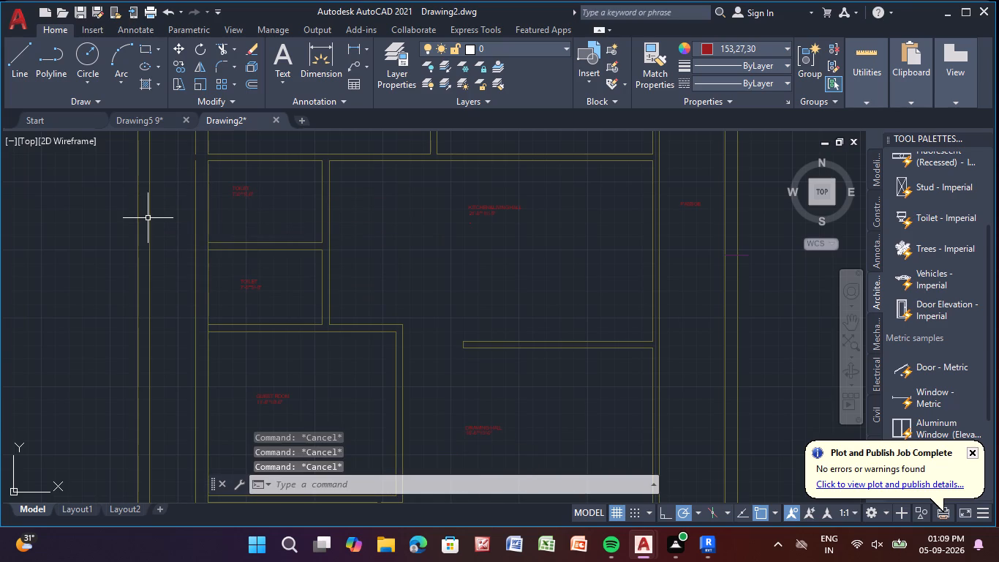
Add the multiline text "PARKING" next to the front of the parked car, just below the guest room wall.
scroll(170, 313, down, 1)
middle_drag(197, 327, 186, 257)
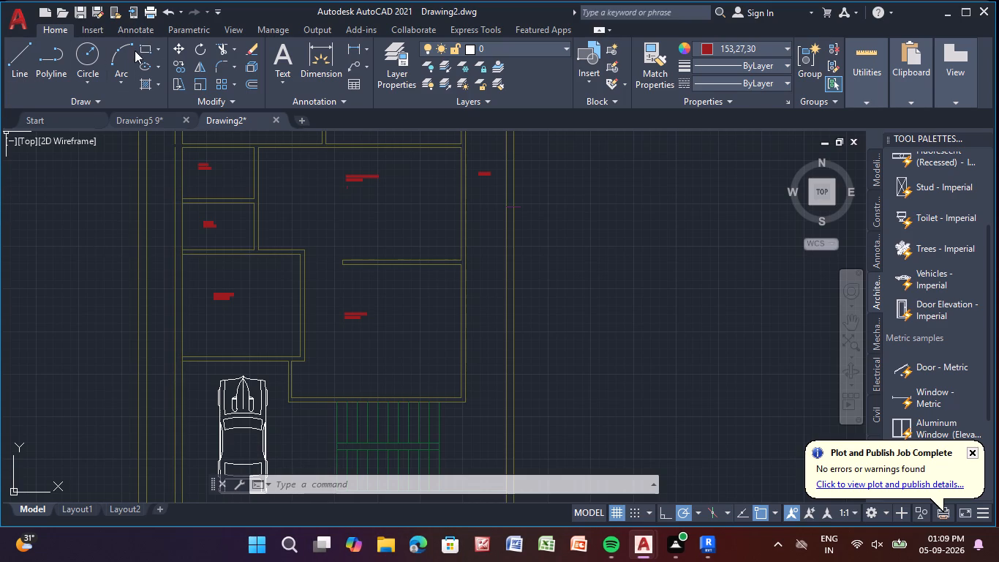
click(277, 61)
middle_drag(189, 407, 165, 269)
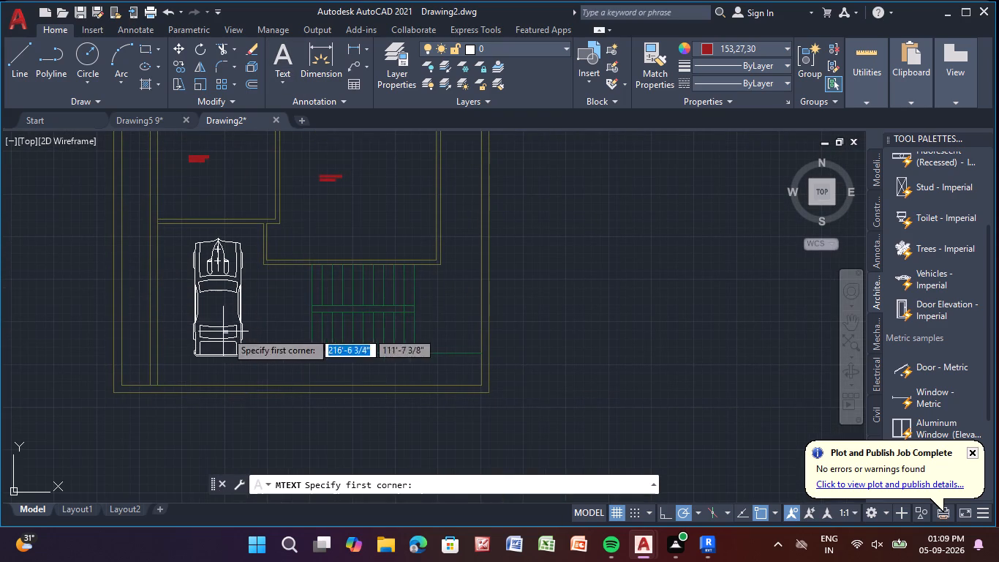
scroll(258, 319, up, 1)
middle_drag(255, 338, 268, 381)
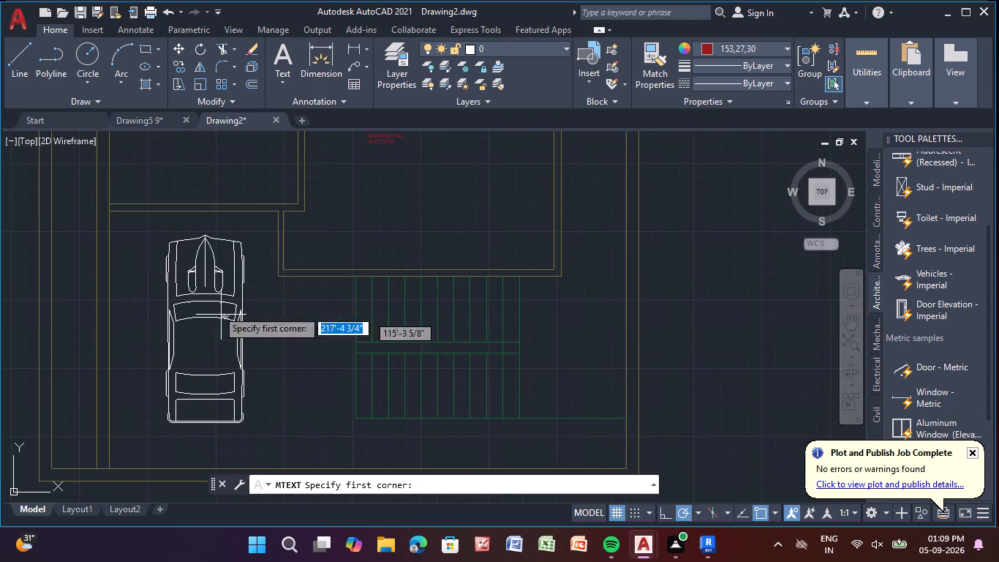
click(129, 227)
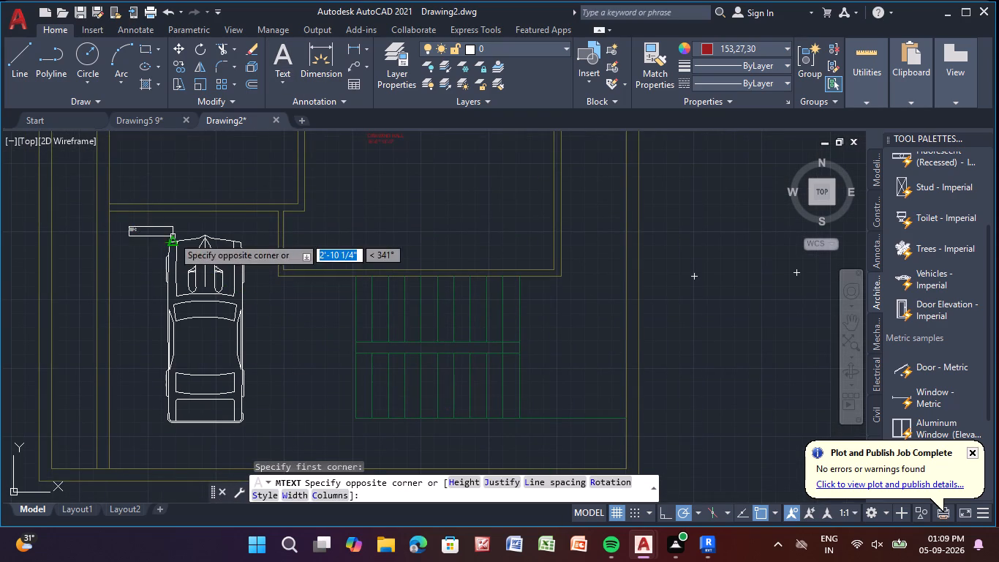
click(173, 236)
text(PA)
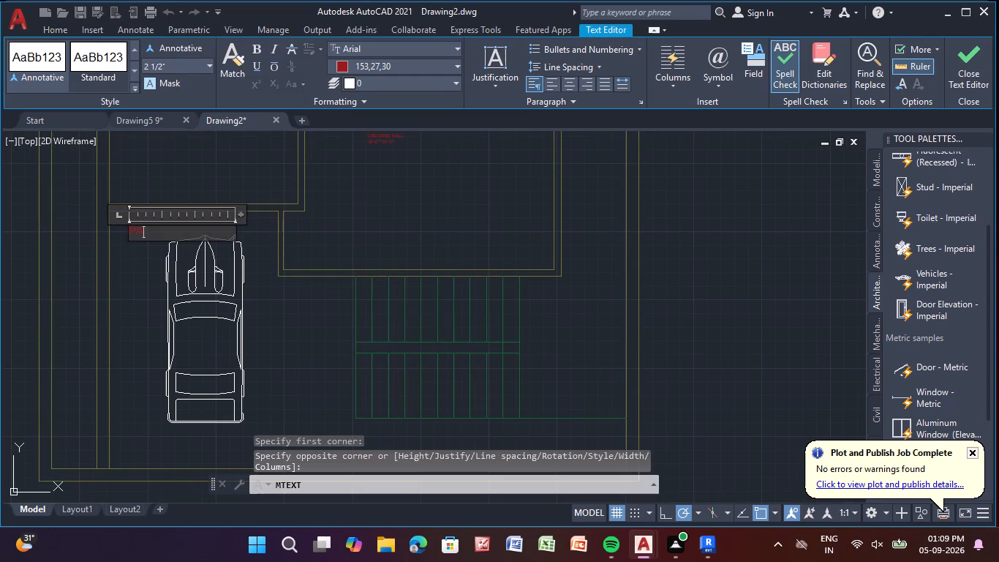
text(RKING)
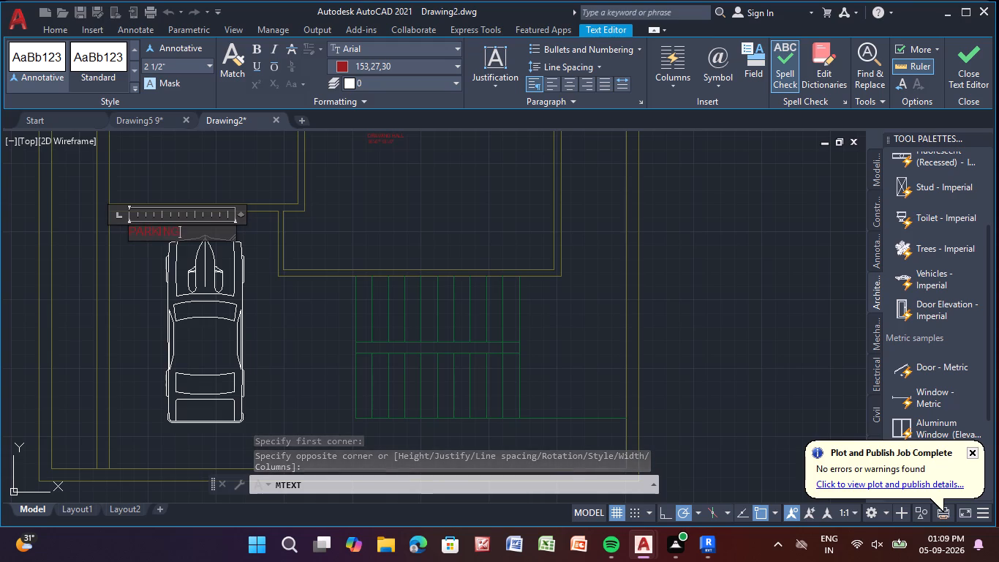
key(Return)
right_click(173, 237)
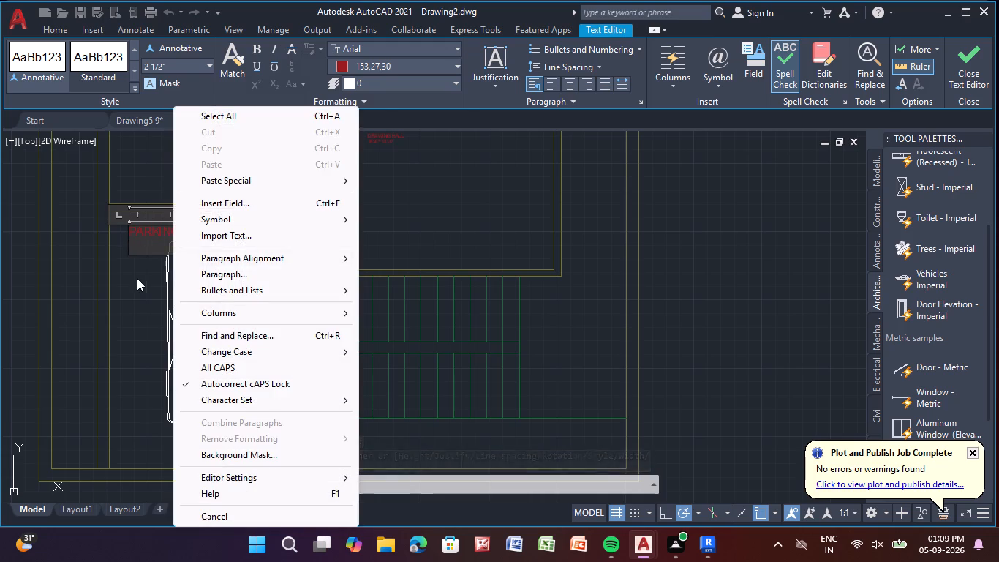
click(137, 278)
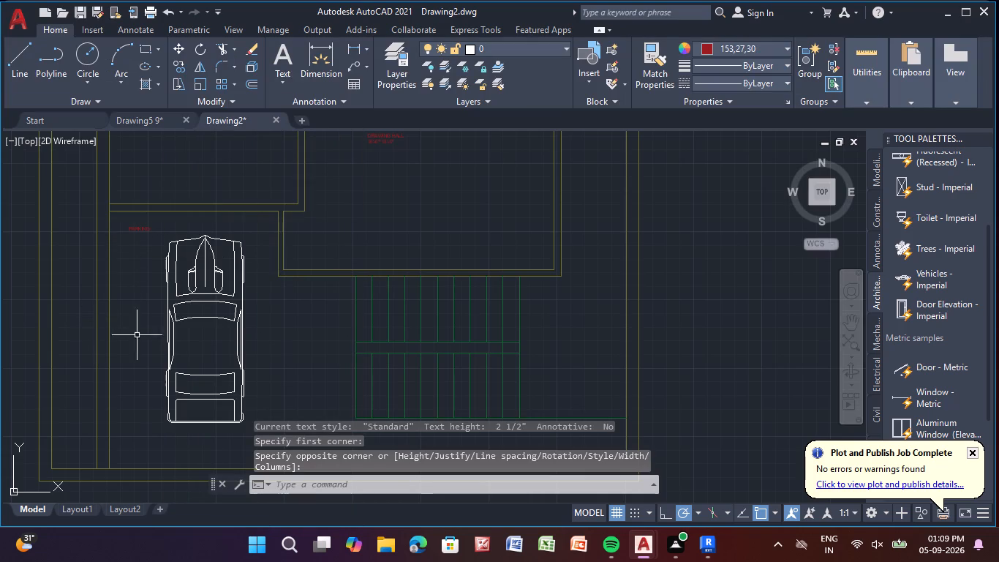
Draw a vertical wall line about 8'-8" long in colour 114,116,48 from the drawing hall's outer lower-right corner down to the staircase's bottom line.
scroll(246, 318, down, 2)
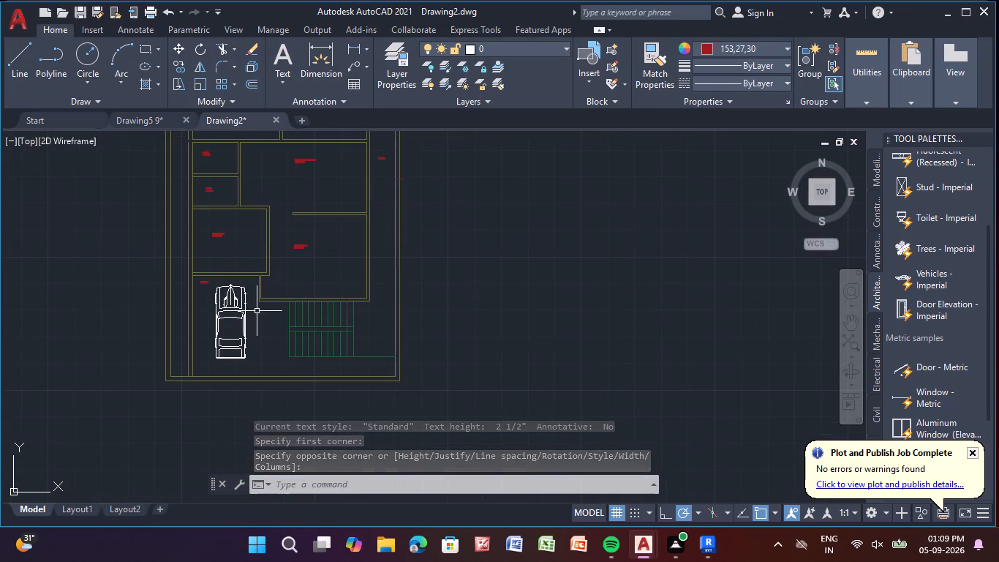
scroll(252, 308, down, 1)
scroll(252, 308, up, 1)
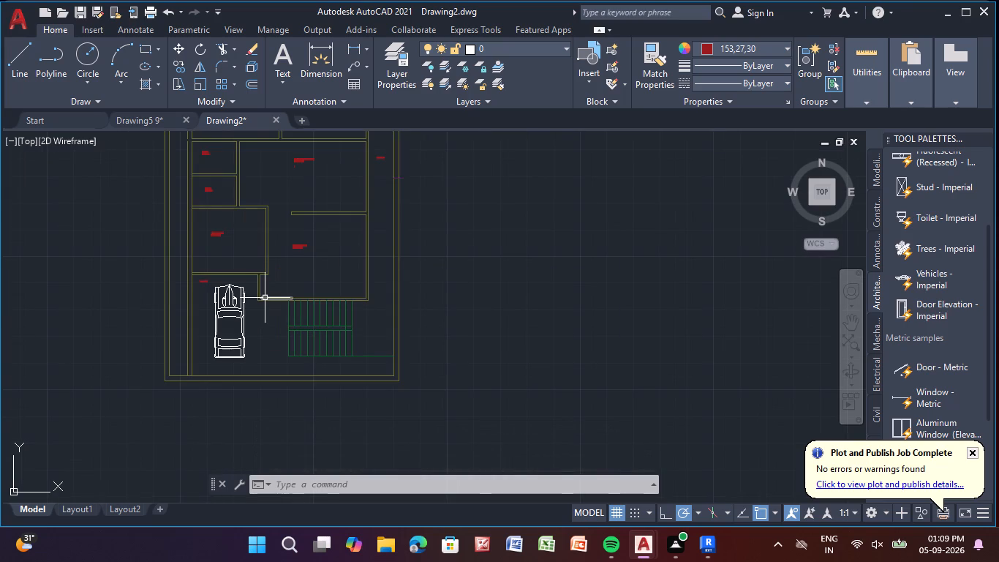
scroll(265, 298, up, 1)
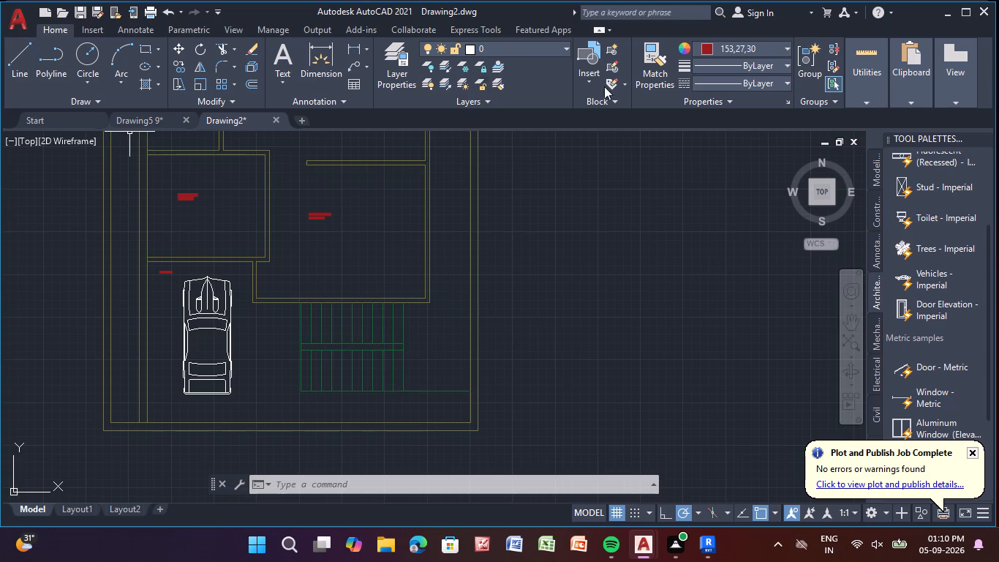
click(784, 46)
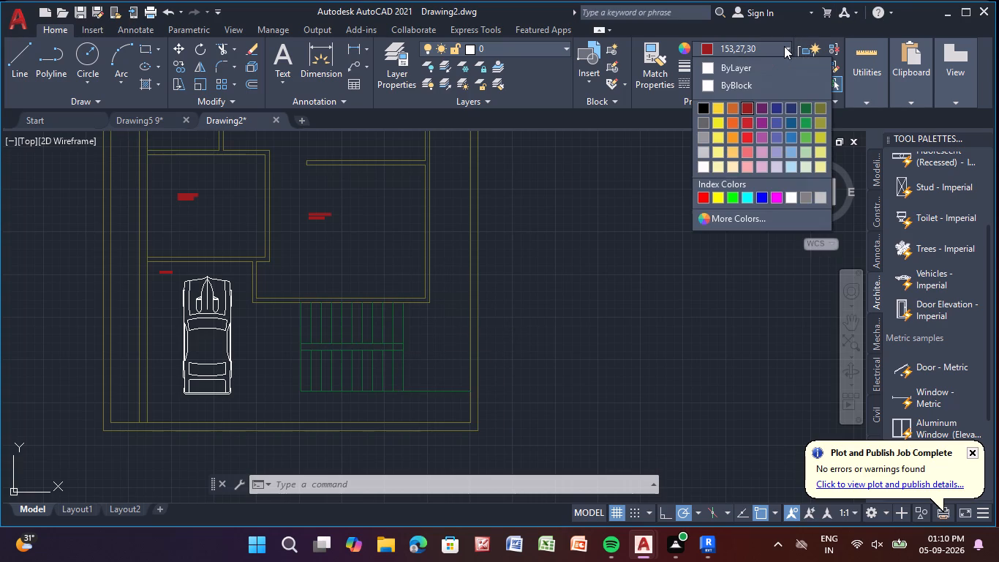
click(818, 112)
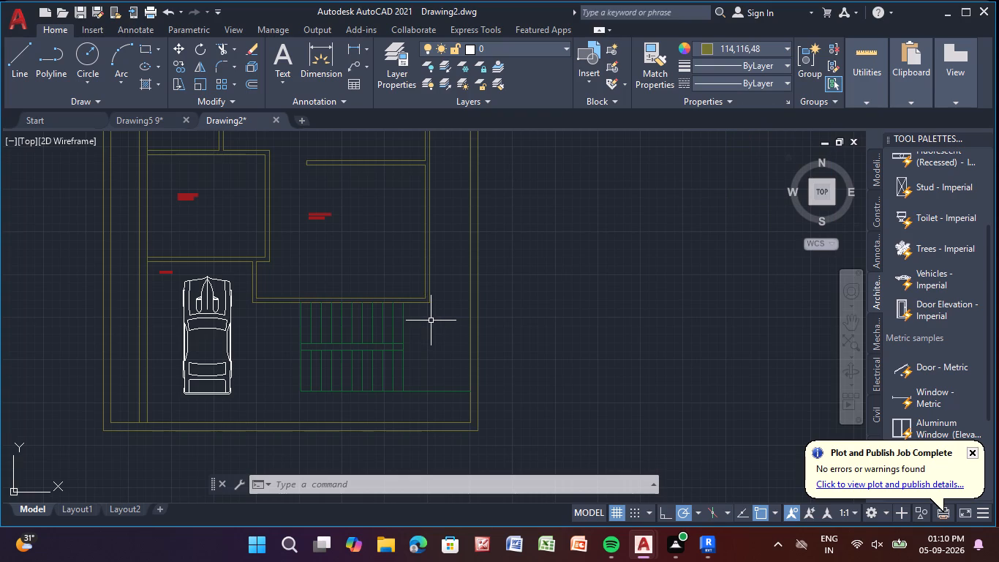
key(l)
key(Return)
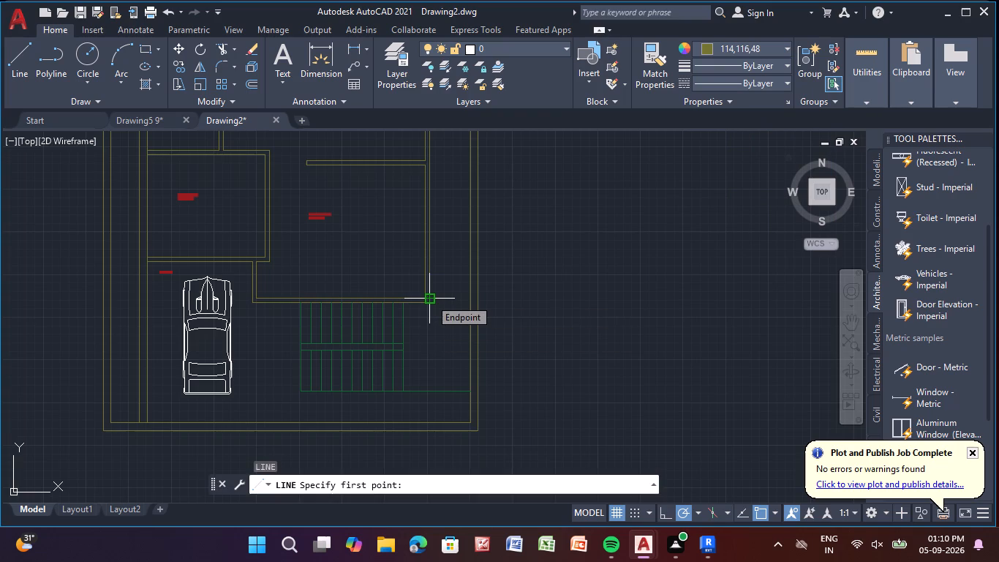
scroll(430, 299, up, 1)
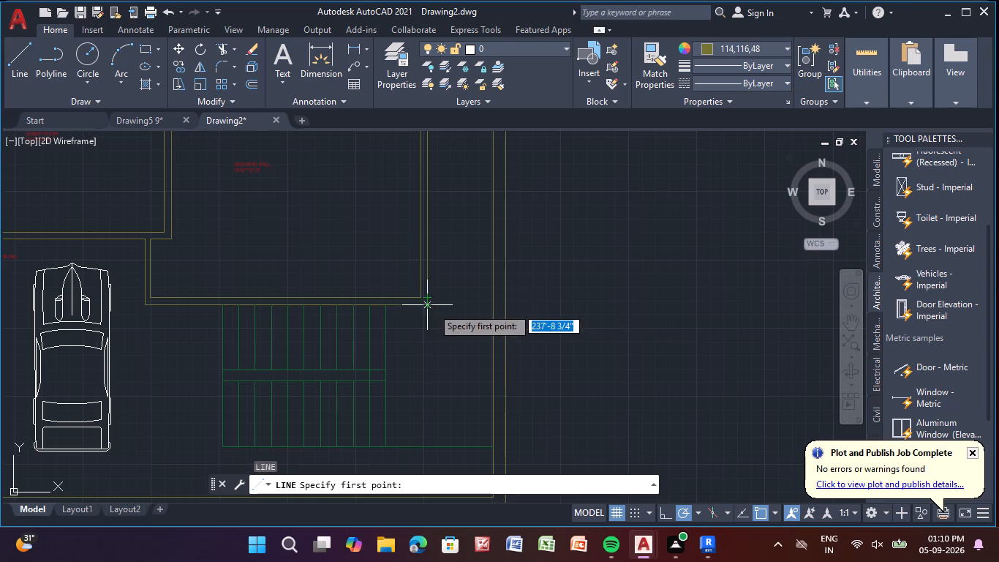
click(429, 310)
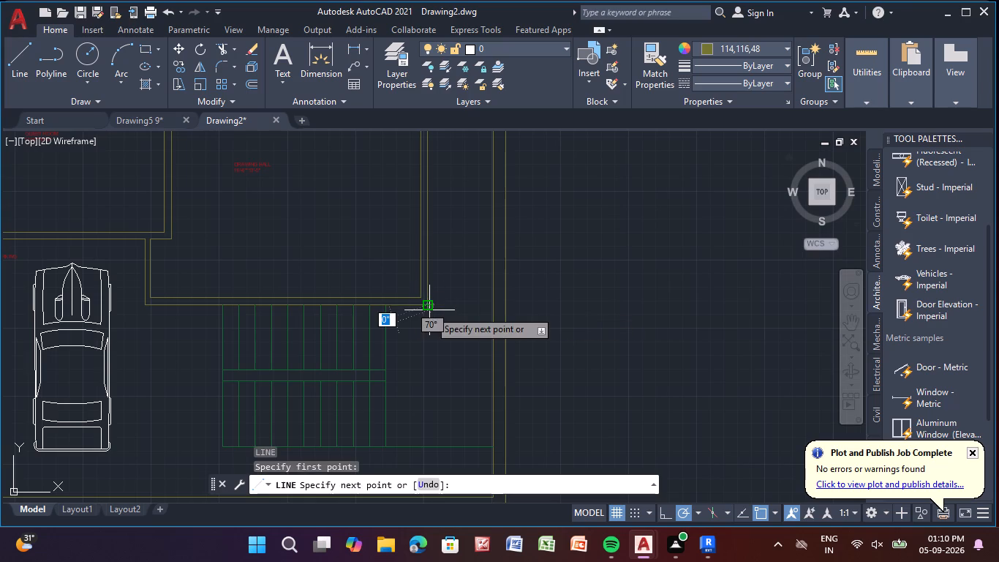
click(423, 446)
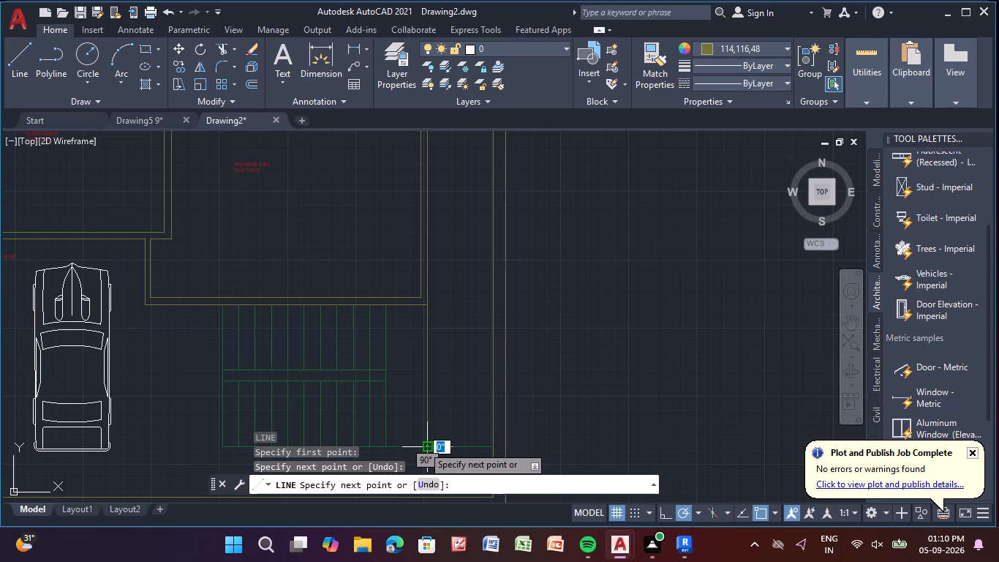
key(Escape)
Draw the parallel inner wall line, aligned with the drawing hall's inner wall face, down to the staircase's bottom line.
key(Return)
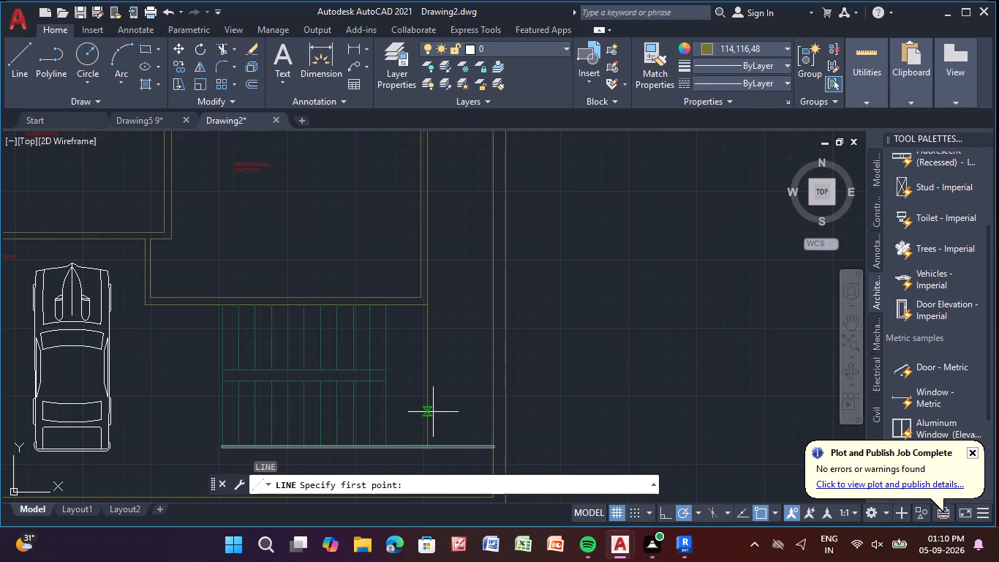
scroll(422, 300, up, 2)
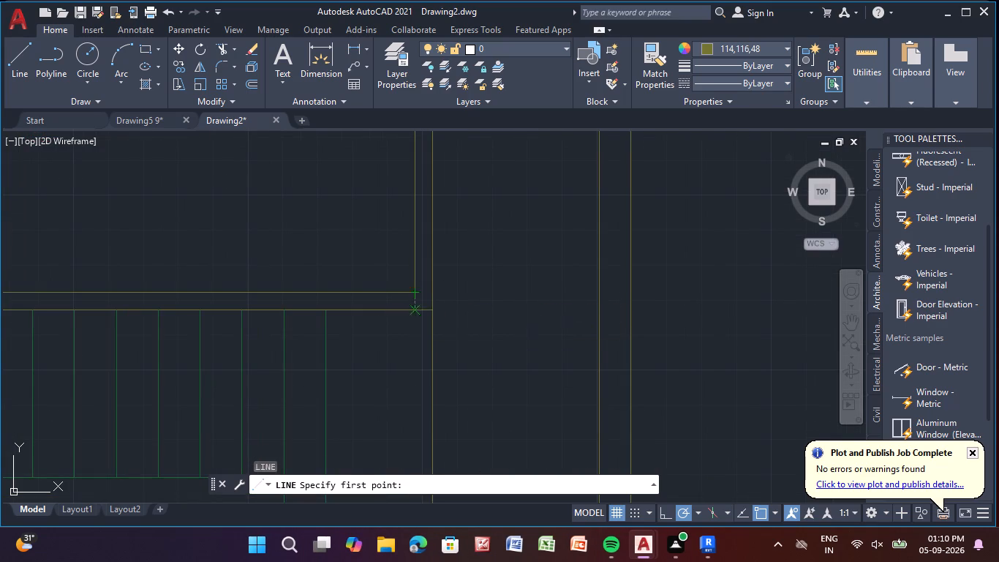
click(416, 312)
scroll(424, 375, down, 1)
middle_drag(415, 377, 404, 257)
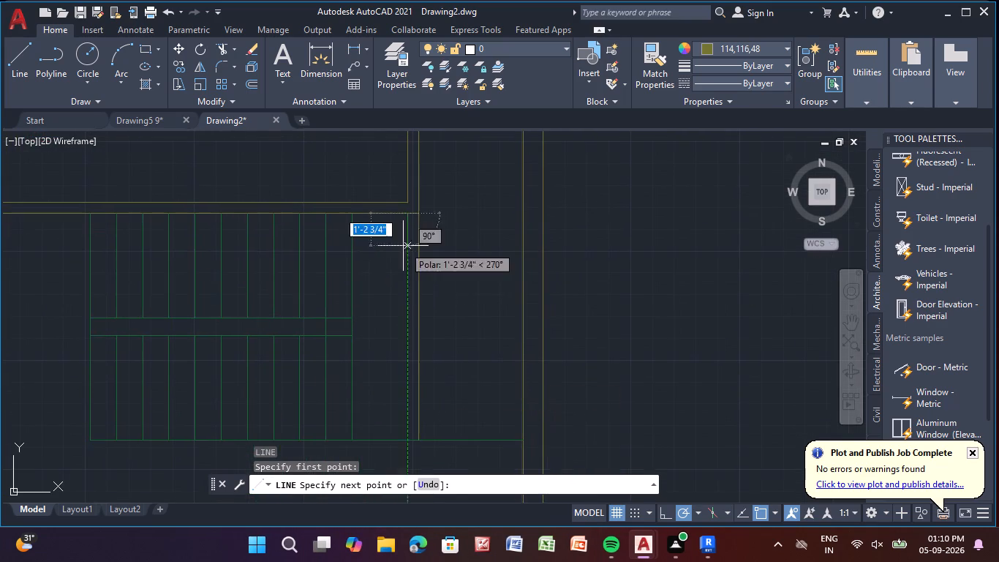
click(407, 443)
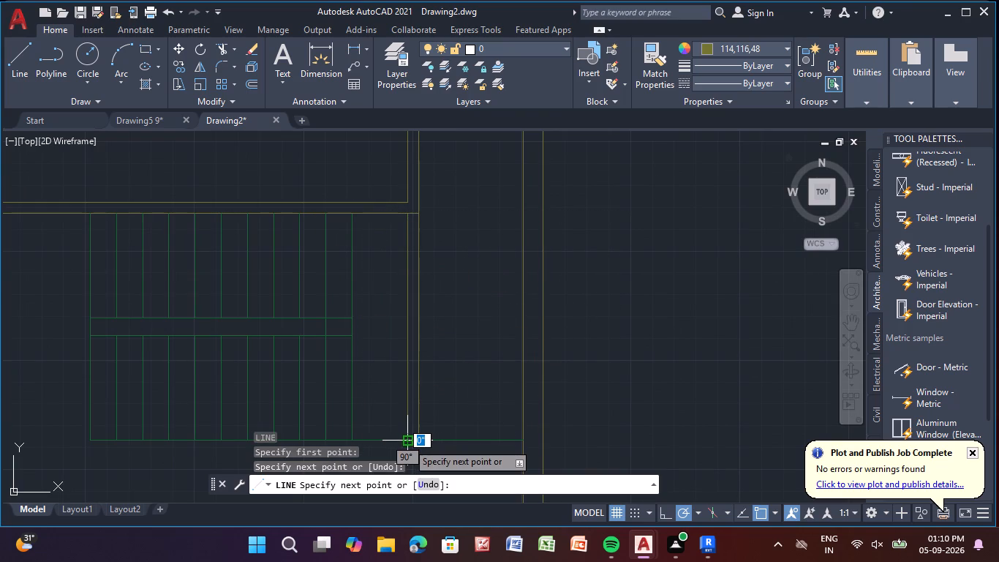
key(Escape)
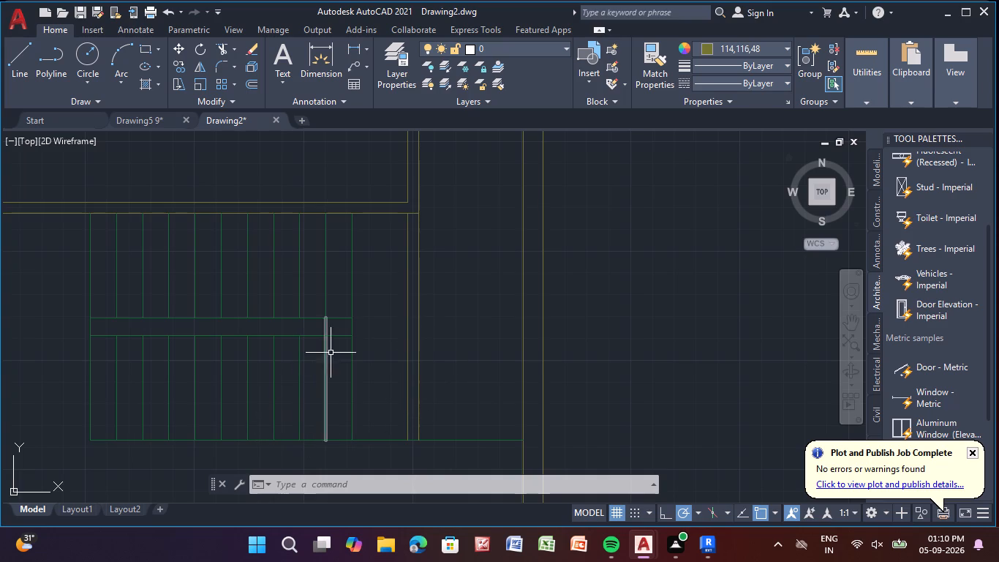
Outline a 5" wall along the staircase's bottom edge, from the inner wall line to the stair's far end and back to the outer wall line.
middle_drag(344, 340, 417, 262)
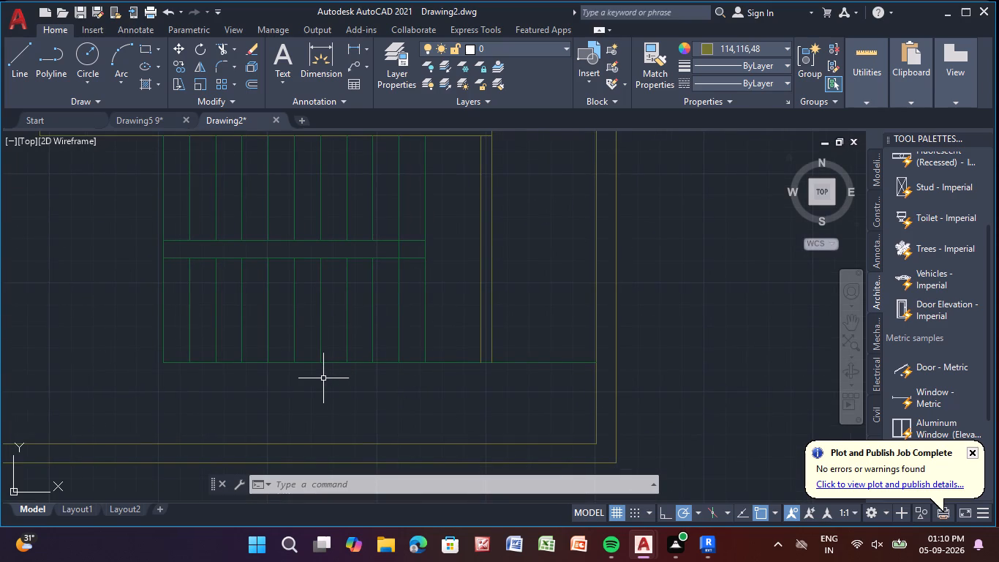
key(l)
key(Return)
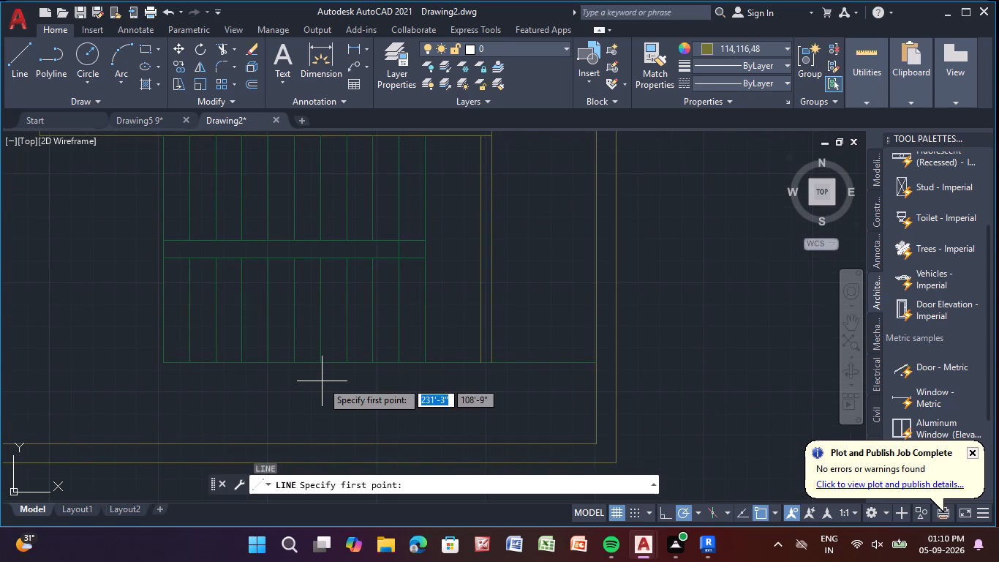
click(480, 367)
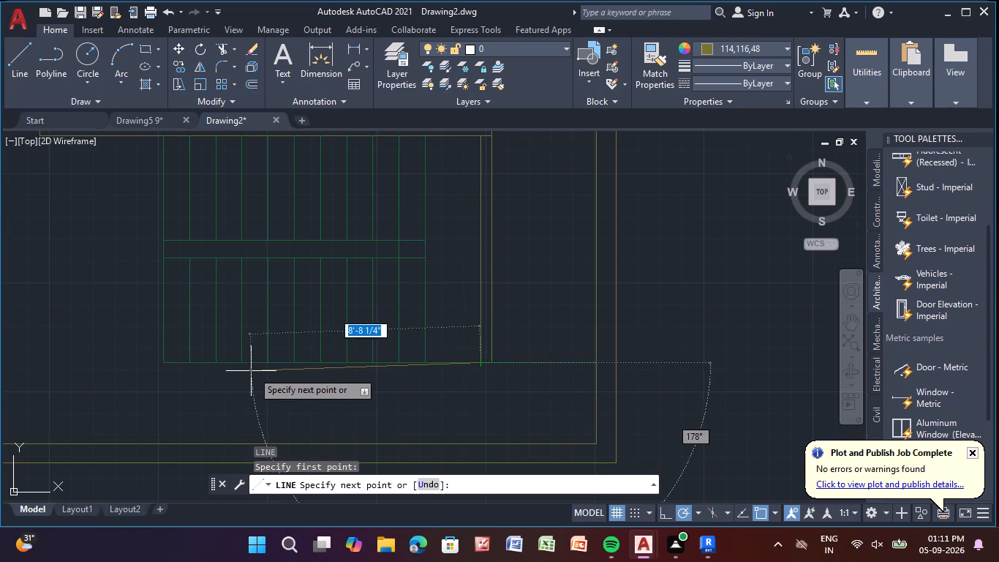
click(165, 359)
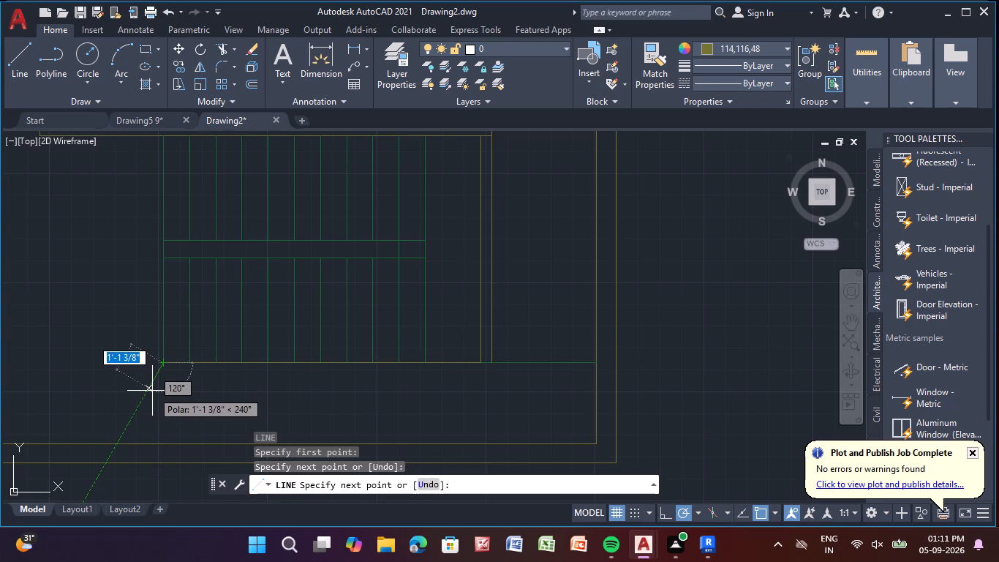
key(5)
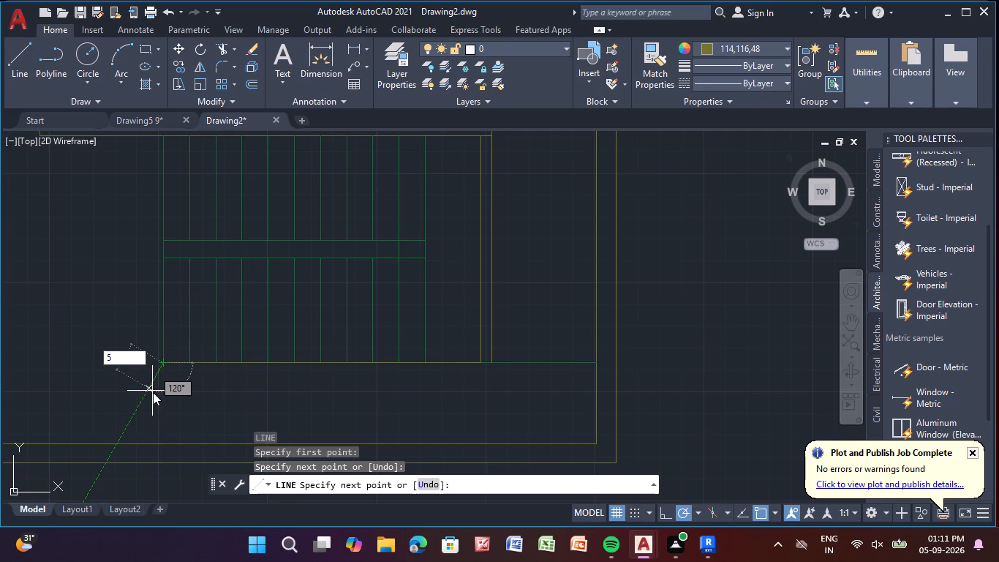
click(663, 516)
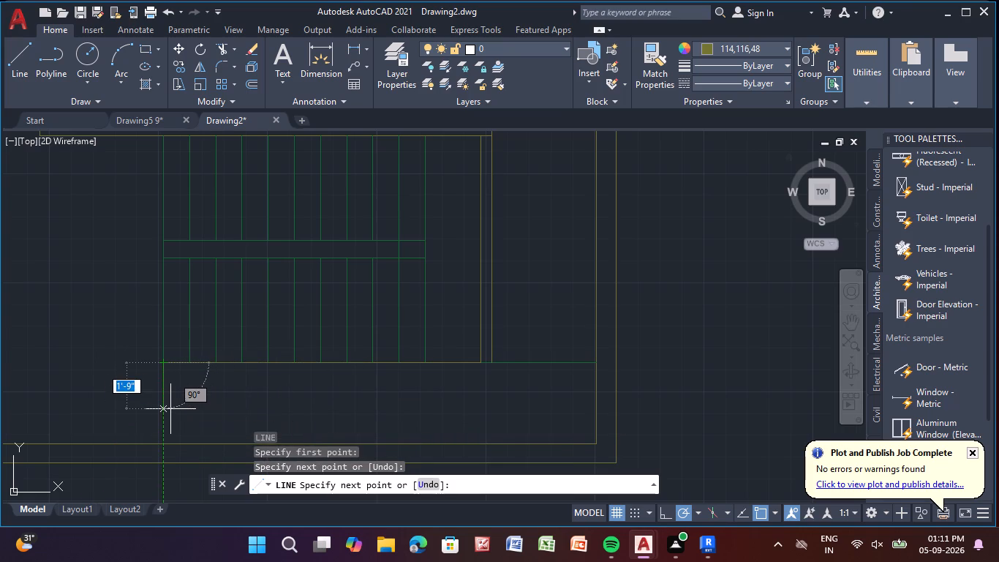
key(5)
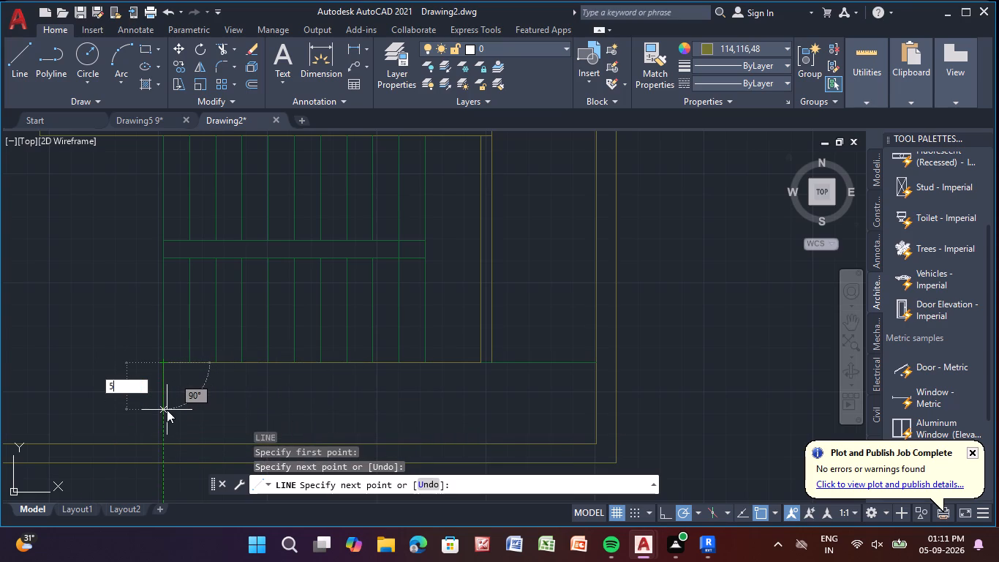
key(shift+quotedbl)
key(Return)
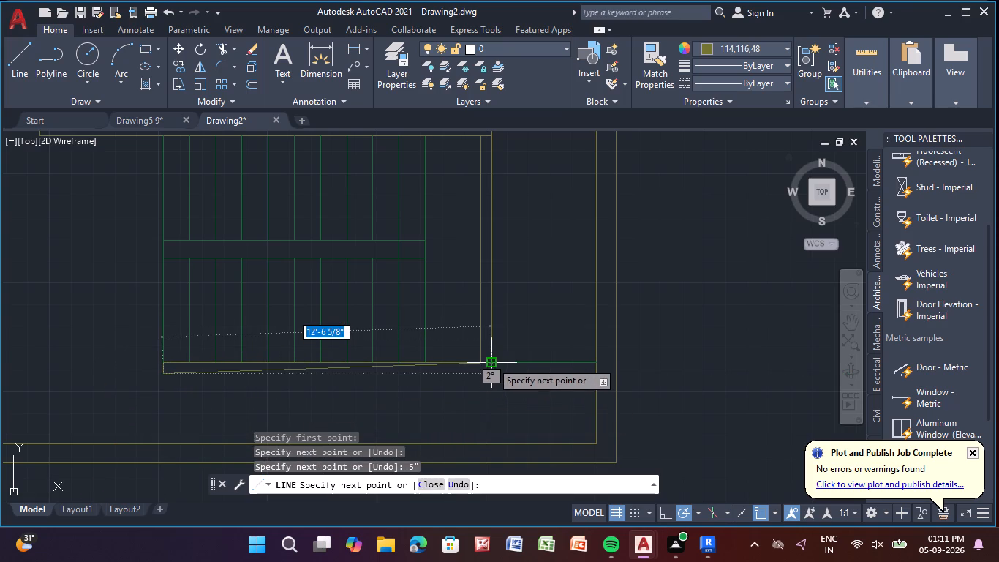
scroll(491, 361, up, 3)
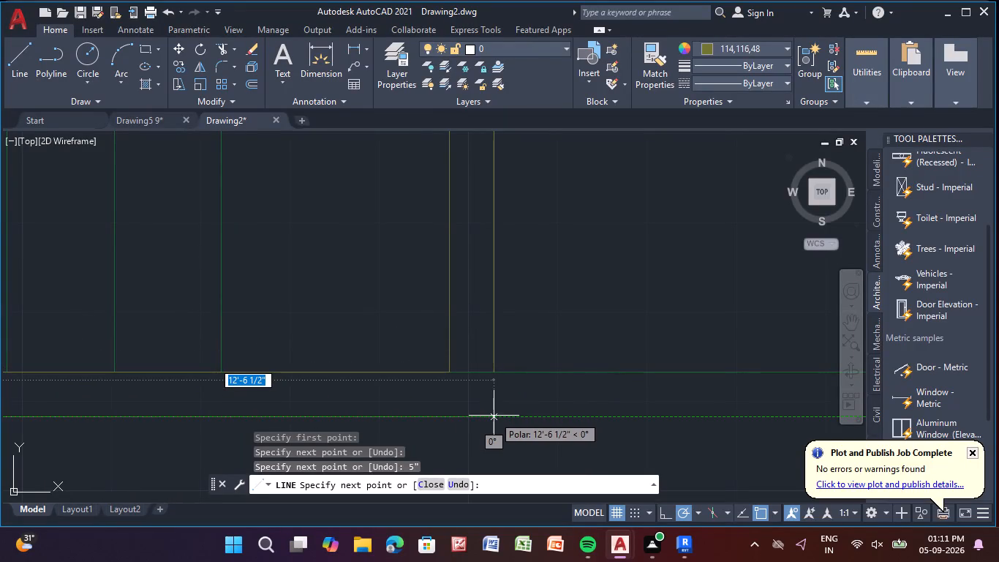
click(494, 416)
click(496, 375)
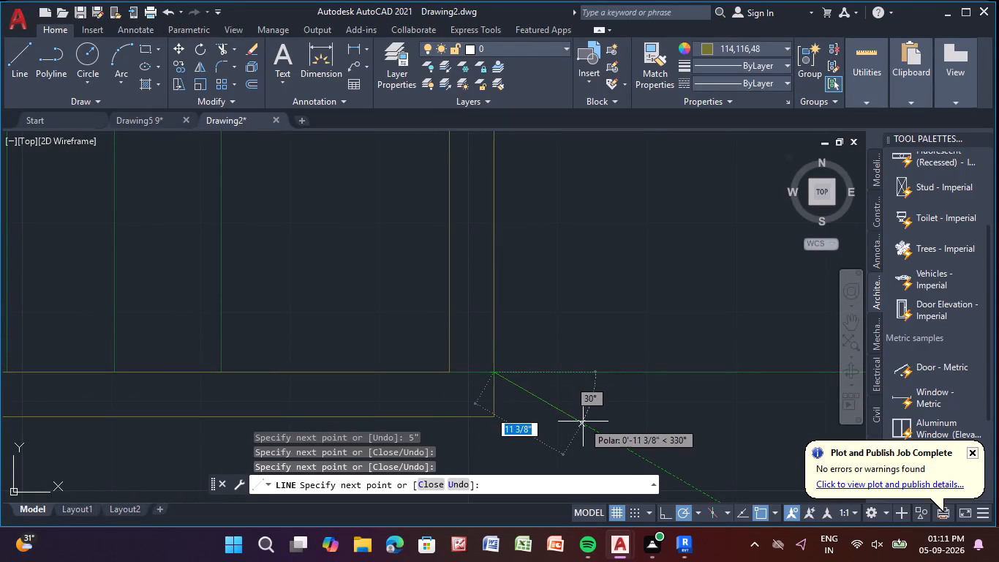
key(Escape)
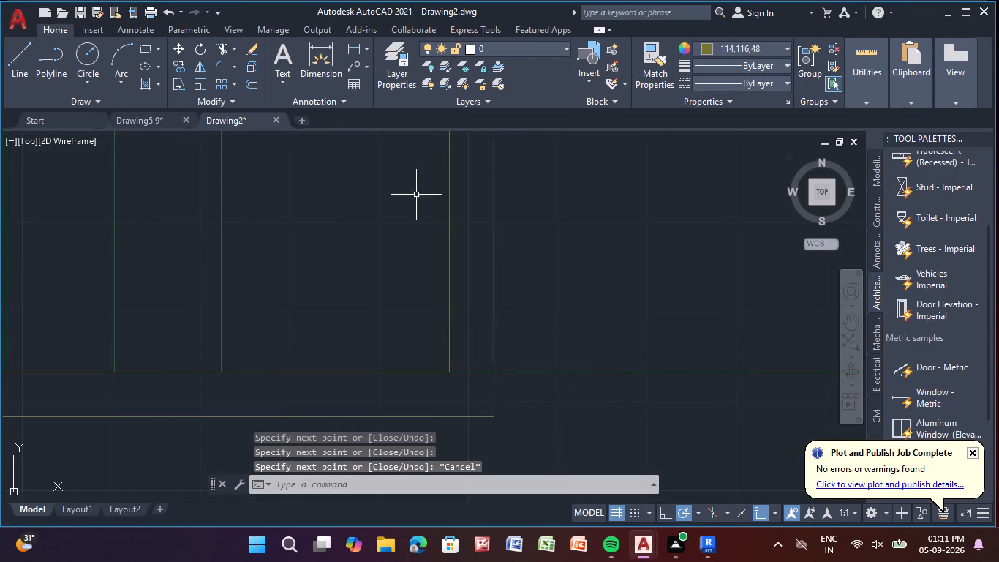
Trim the green stair baseline inside the new wall corner and across the gap to the outer wall.
click(228, 48)
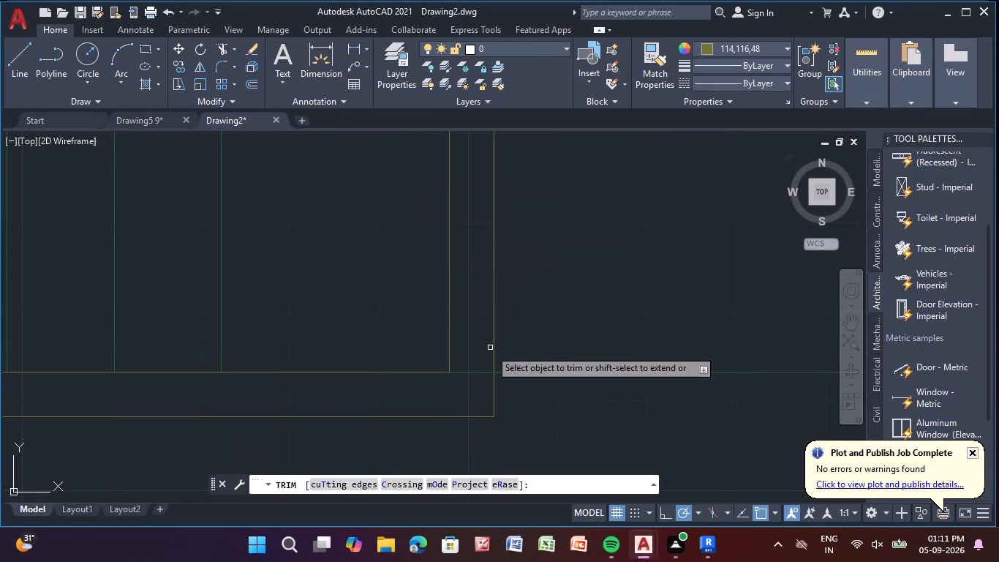
click(464, 370)
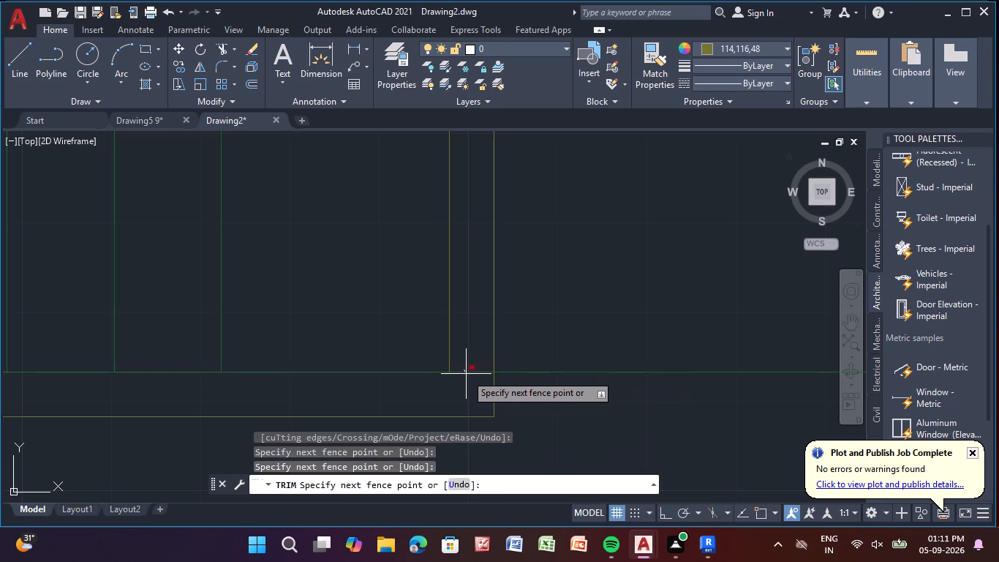
click(466, 374)
drag(556, 359, 573, 413)
scroll(573, 386, down, 3)
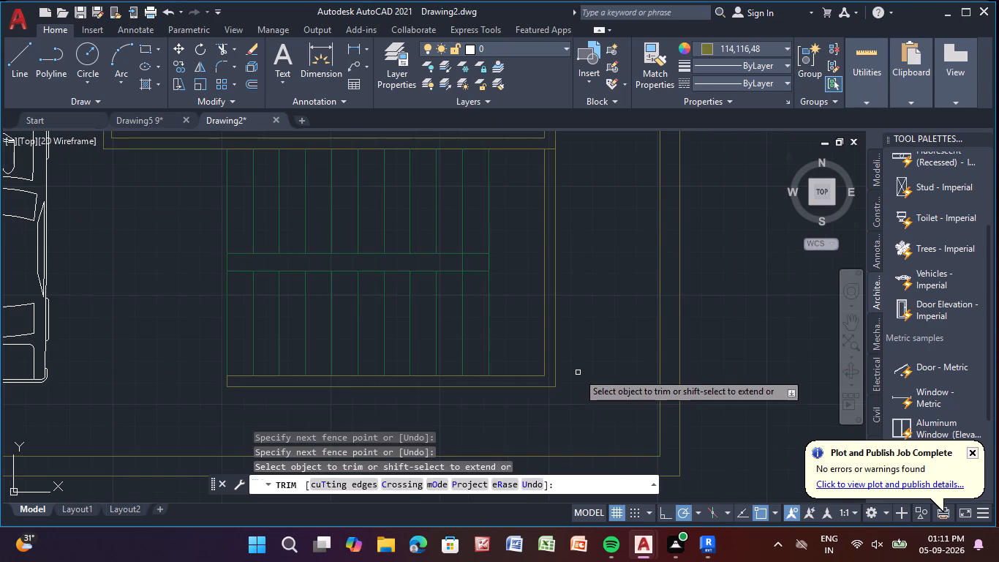
Trim the drawing hall's lower wall line where it crosses the junction with the new staircase wall.
middle_drag(578, 372, 573, 433)
middle_drag(573, 227, 591, 314)
scroll(585, 289, up, 2)
drag(525, 307, 524, 311)
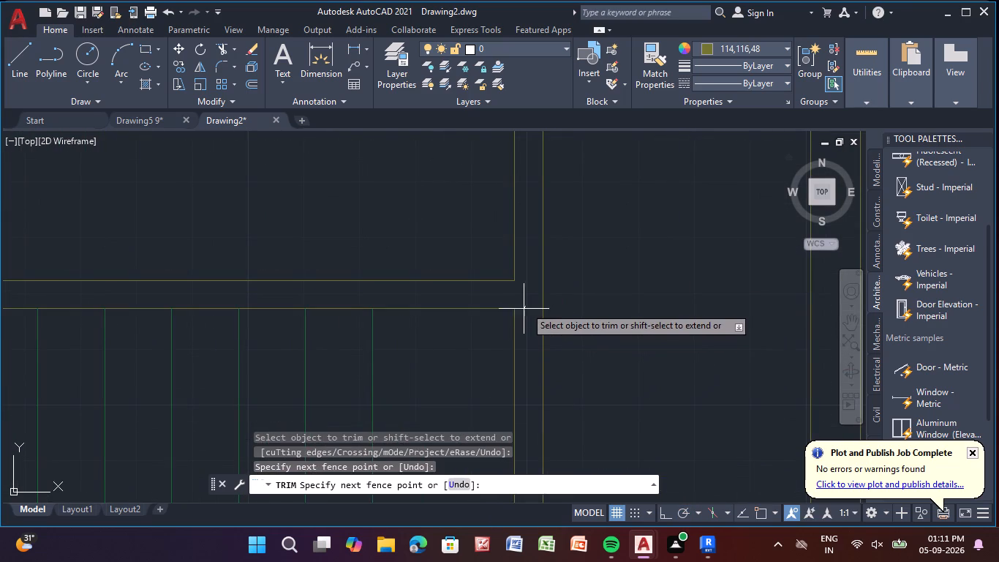
drag(524, 311, 524, 320)
click(525, 320)
scroll(548, 328, down, 3)
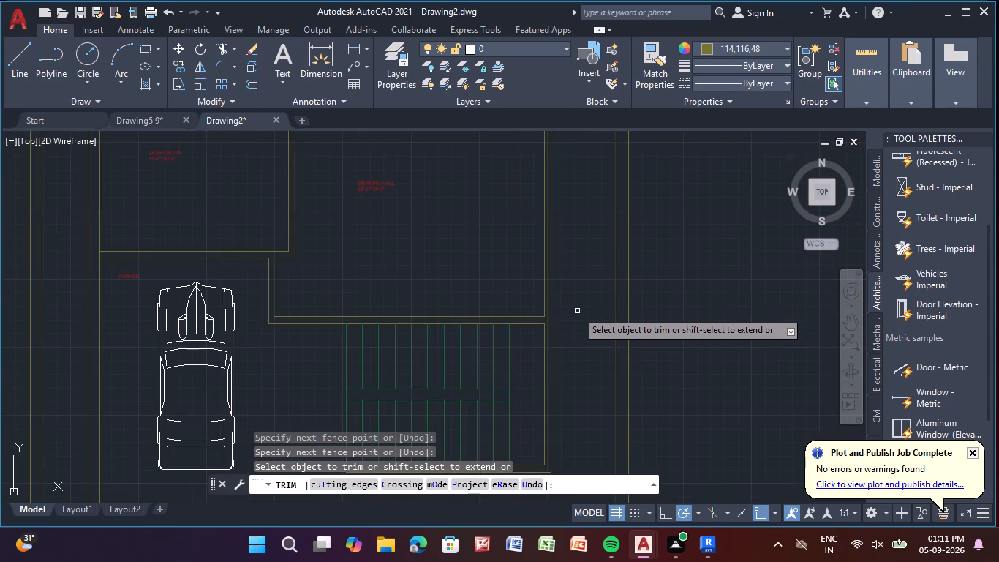
Trim away the stray magenta line crossing the outer wall beside the passage, both outside and between the wall lines.
scroll(577, 266, down, 2)
middle_drag(577, 266, 604, 391)
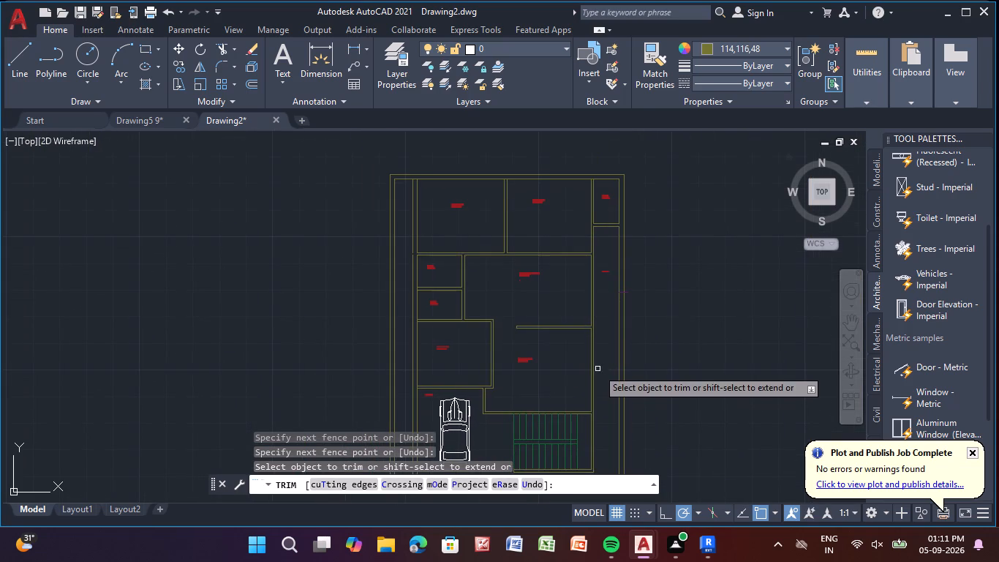
scroll(630, 291, up, 3)
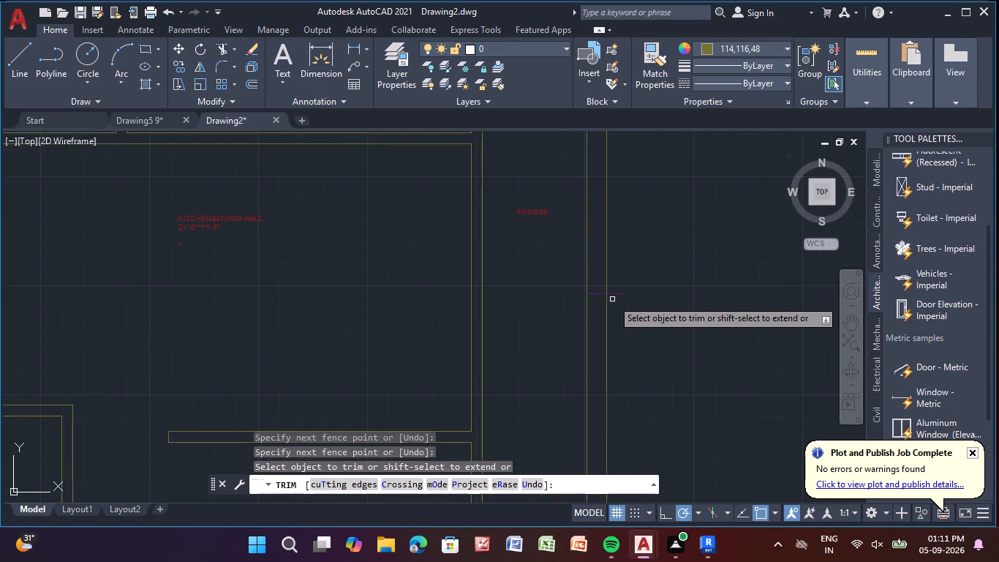
scroll(612, 299, up, 1)
click(616, 288)
drag(611, 291, 614, 307)
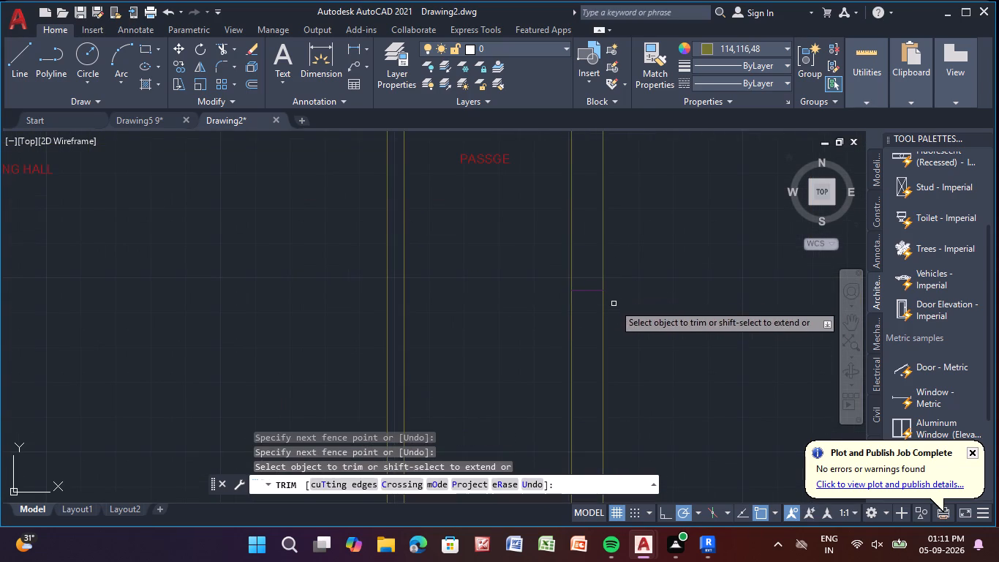
scroll(593, 291, up, 4)
drag(565, 263, 584, 375)
scroll(576, 353, down, 5)
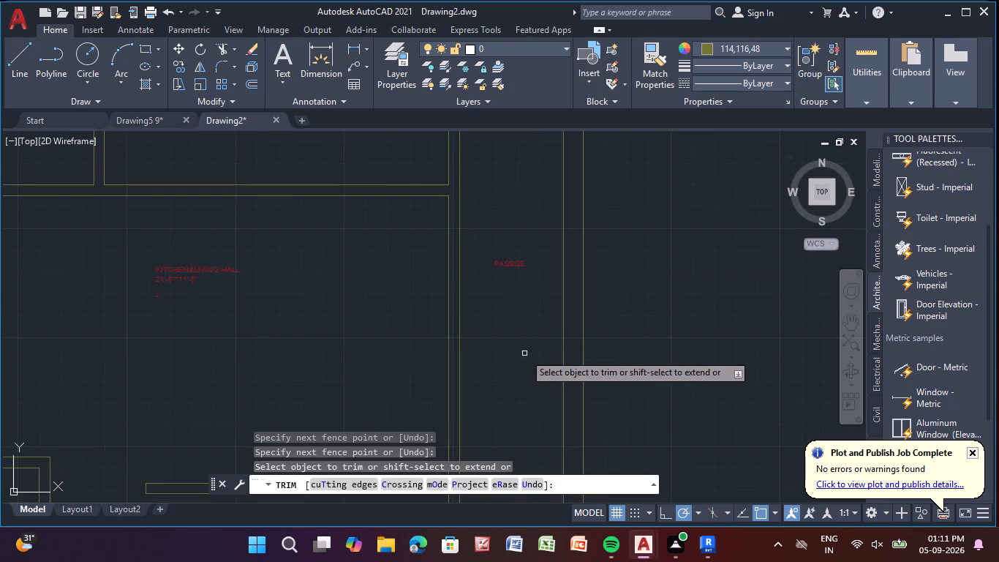
scroll(518, 337, down, 2)
middle_drag(512, 339, 527, 337)
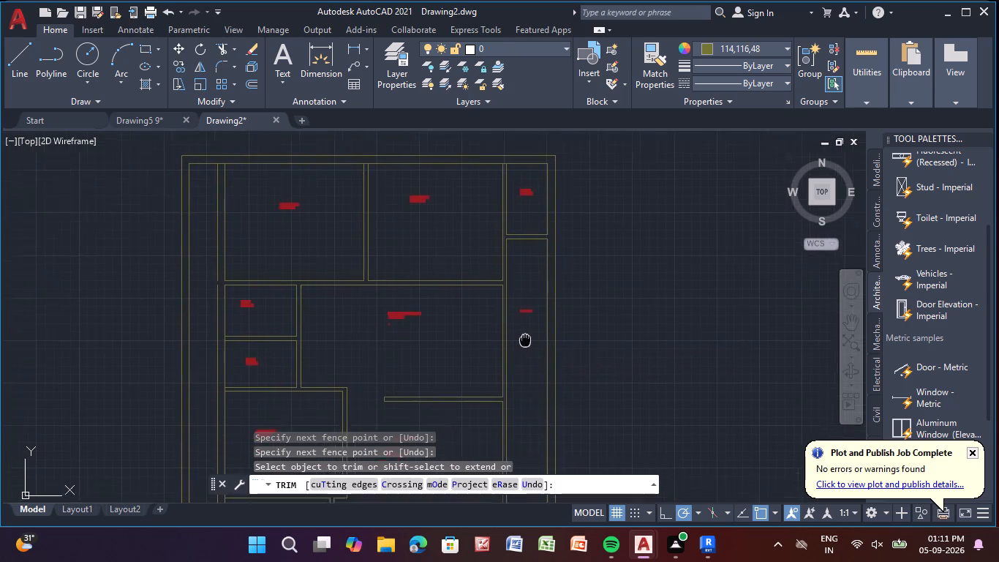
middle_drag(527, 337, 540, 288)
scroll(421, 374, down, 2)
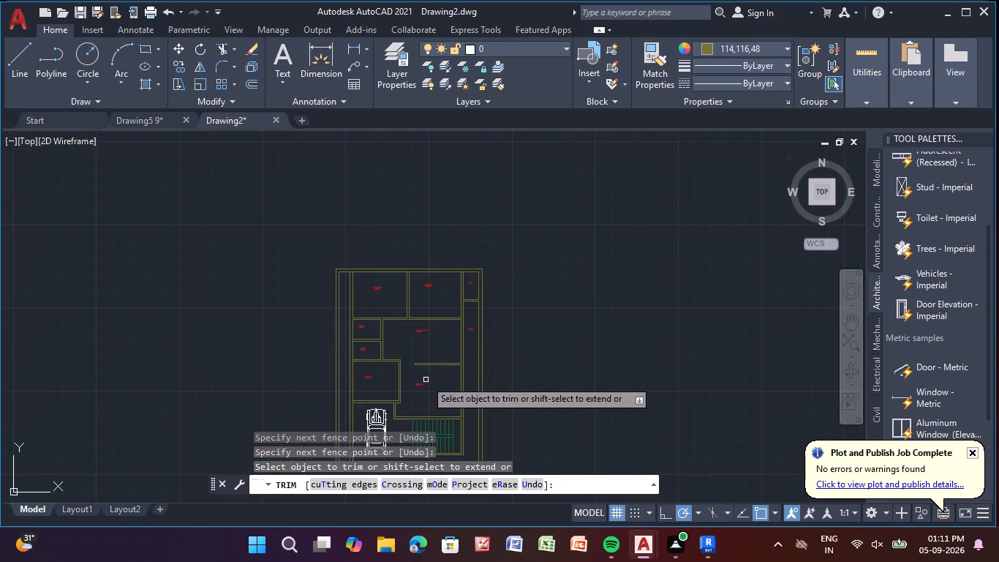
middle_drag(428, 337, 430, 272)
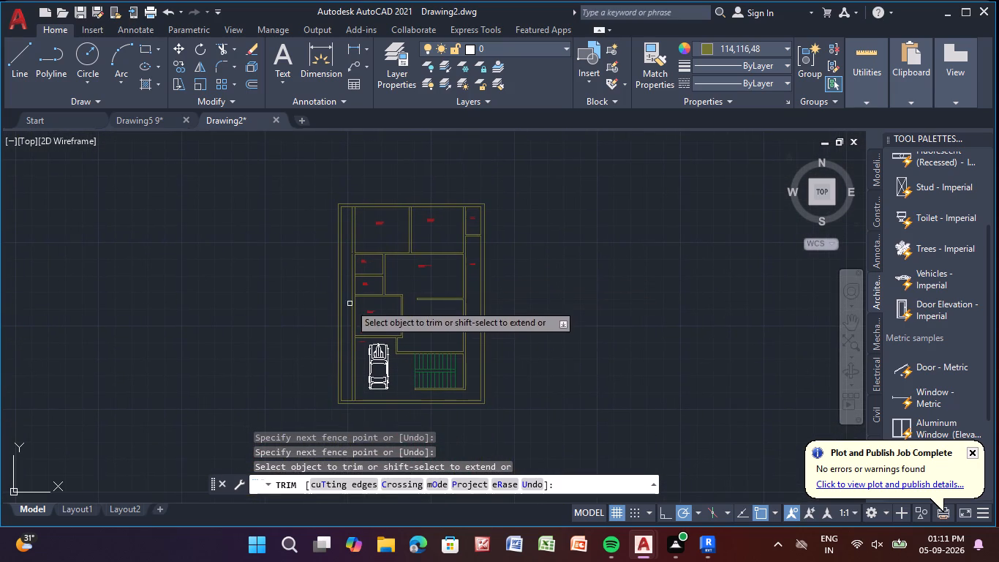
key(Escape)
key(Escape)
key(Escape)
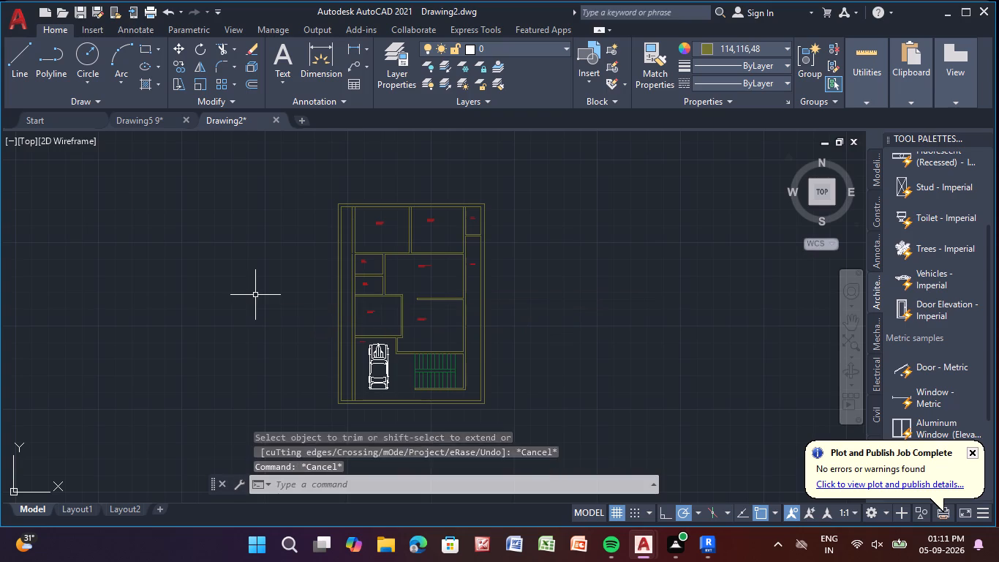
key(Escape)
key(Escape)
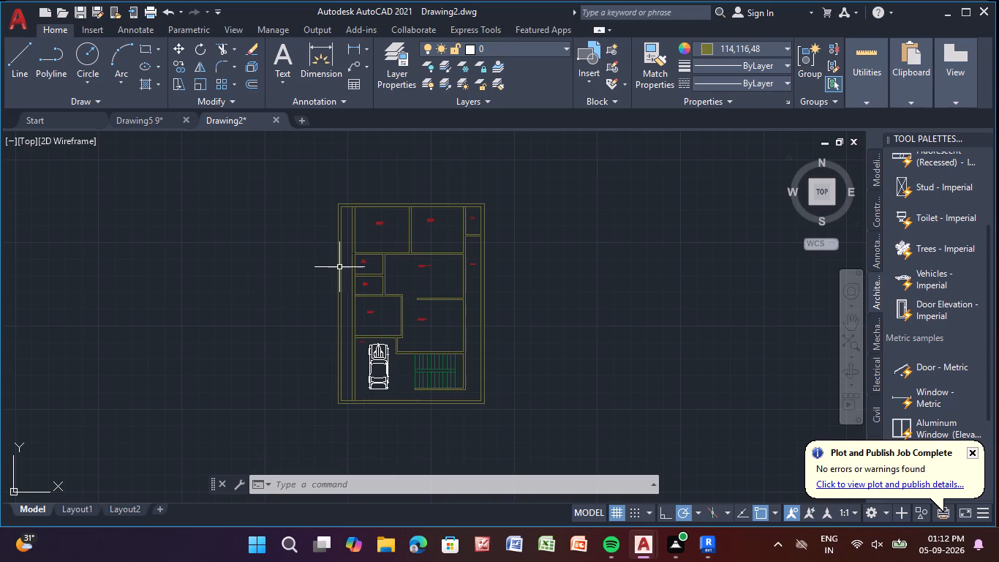
Outline a gate opening about 8'-2" long in dark red 153,27,30 across the outer wall's two lines, below the parked car.
click(739, 55)
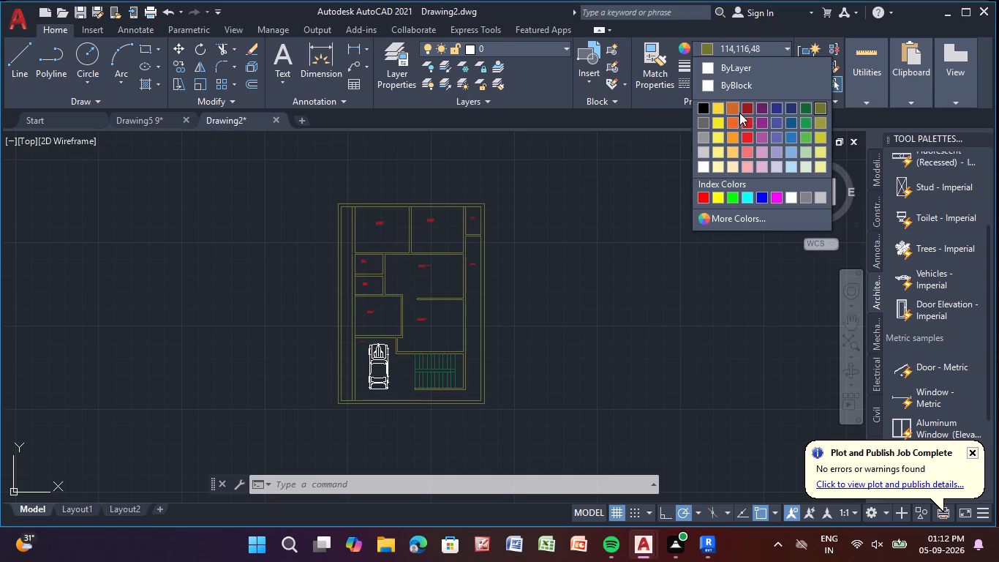
click(744, 109)
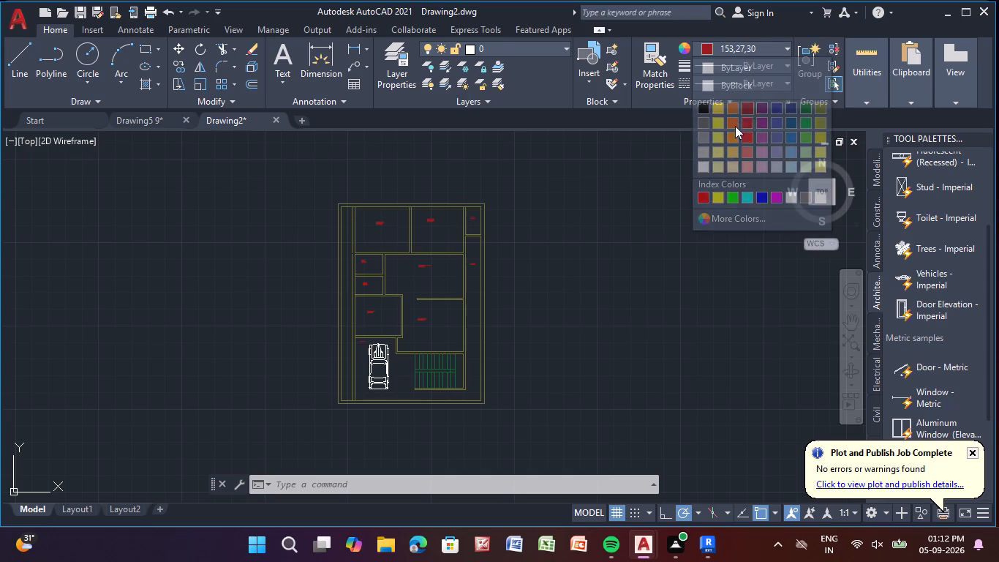
scroll(368, 418, up, 5)
middle_drag(355, 359, 337, 386)
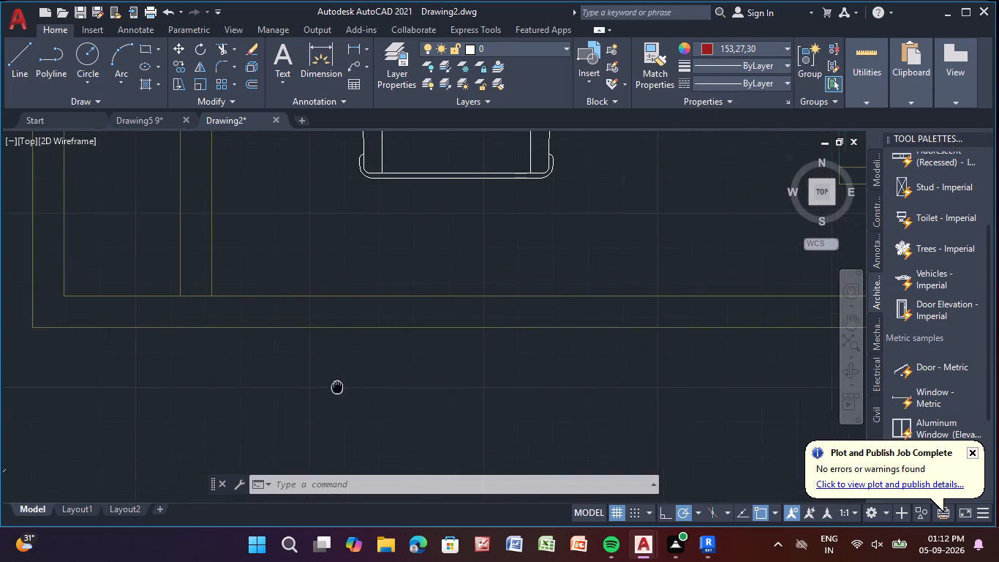
middle_drag(337, 386, 337, 384)
click(28, 54)
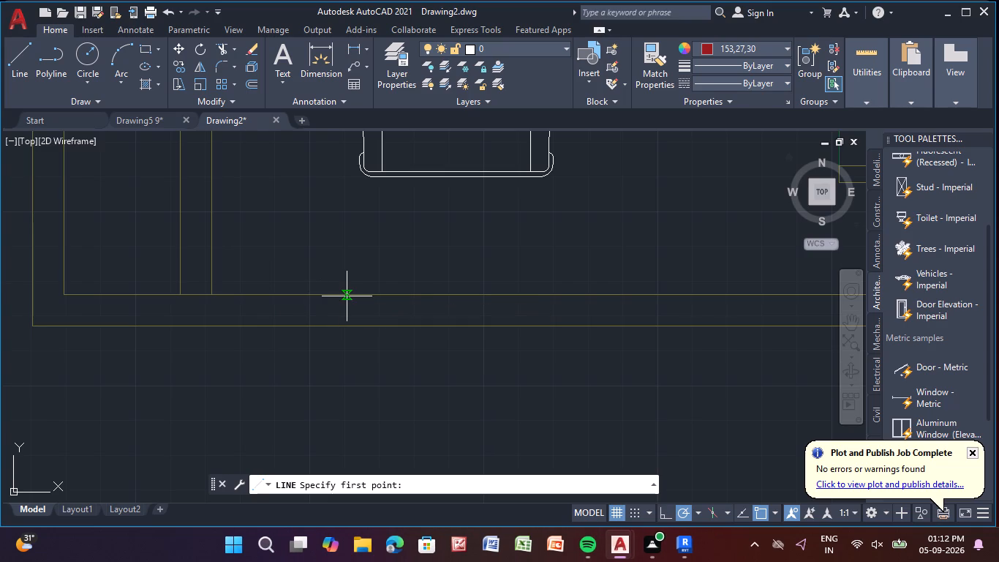
click(313, 296)
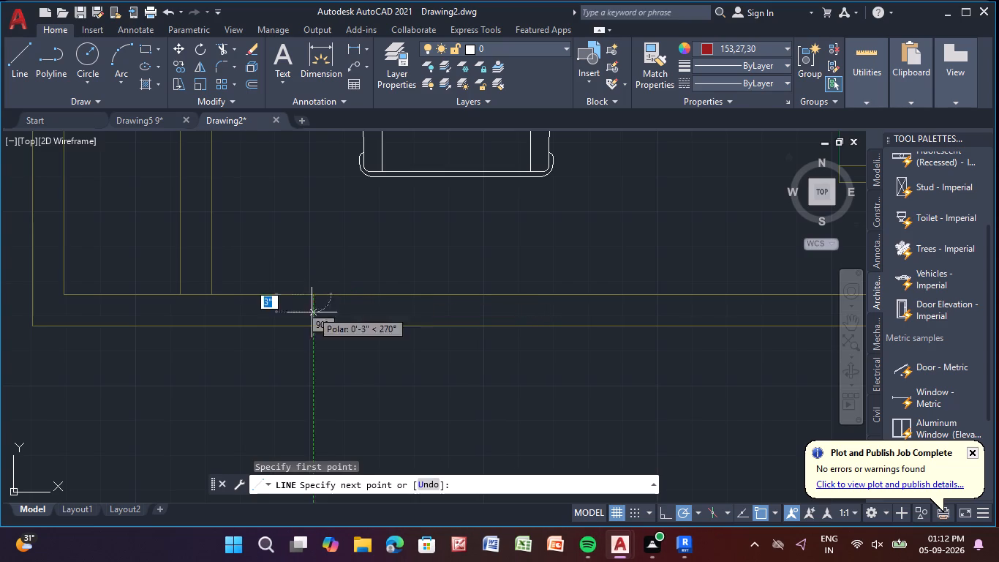
click(317, 325)
scroll(500, 311, down, 1)
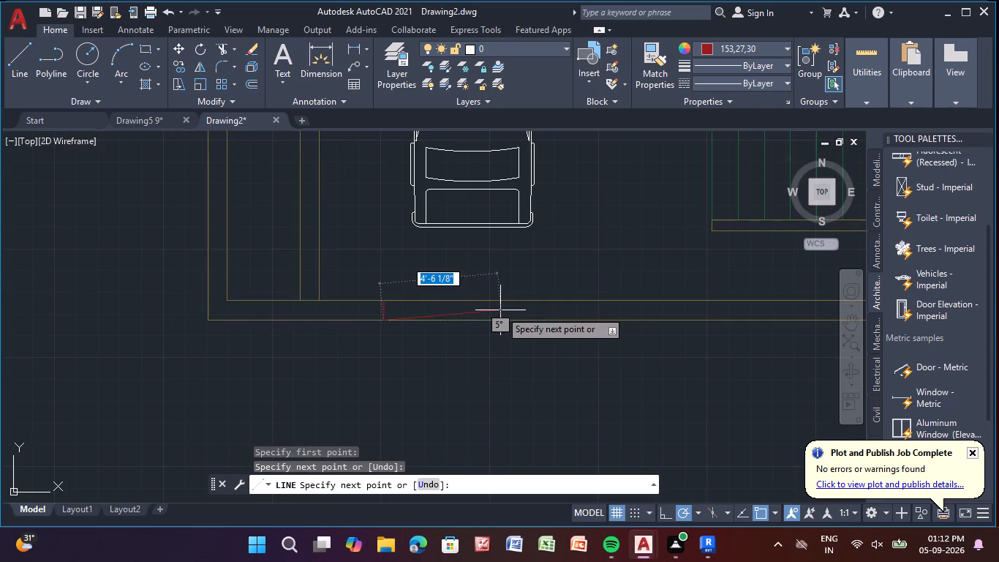
middle_drag(500, 310, 325, 333)
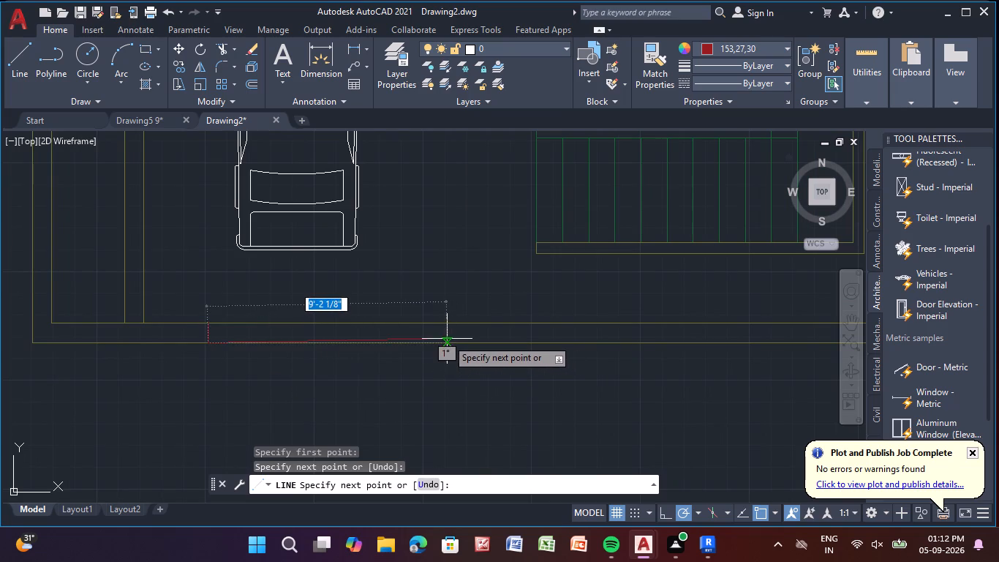
click(657, 506)
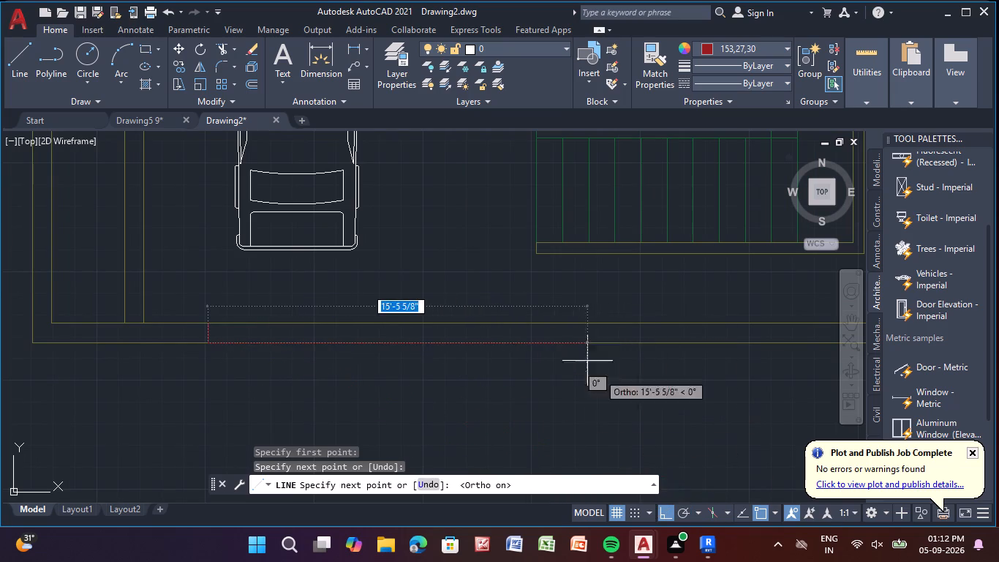
scroll(453, 341, up, 1)
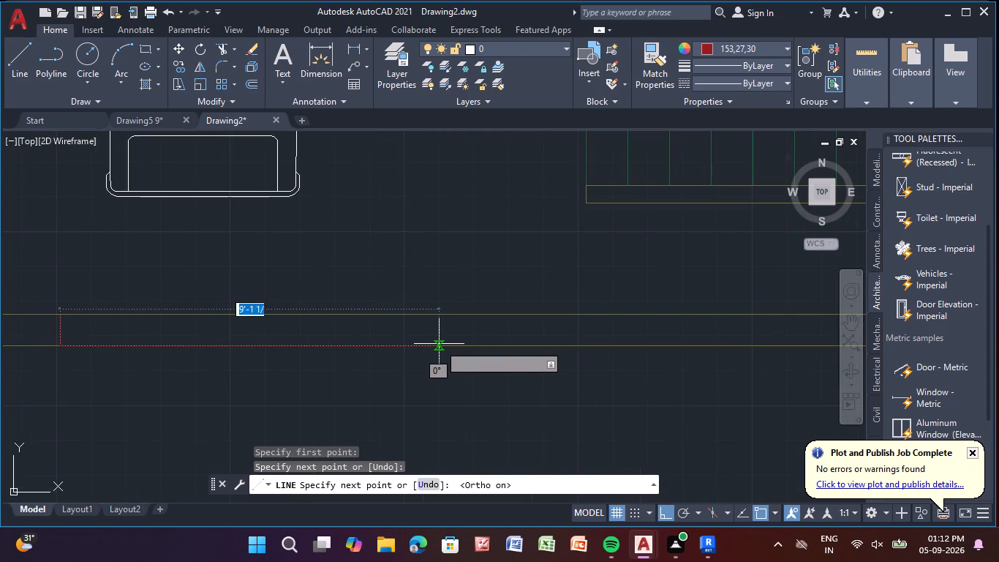
click(399, 341)
click(399, 314)
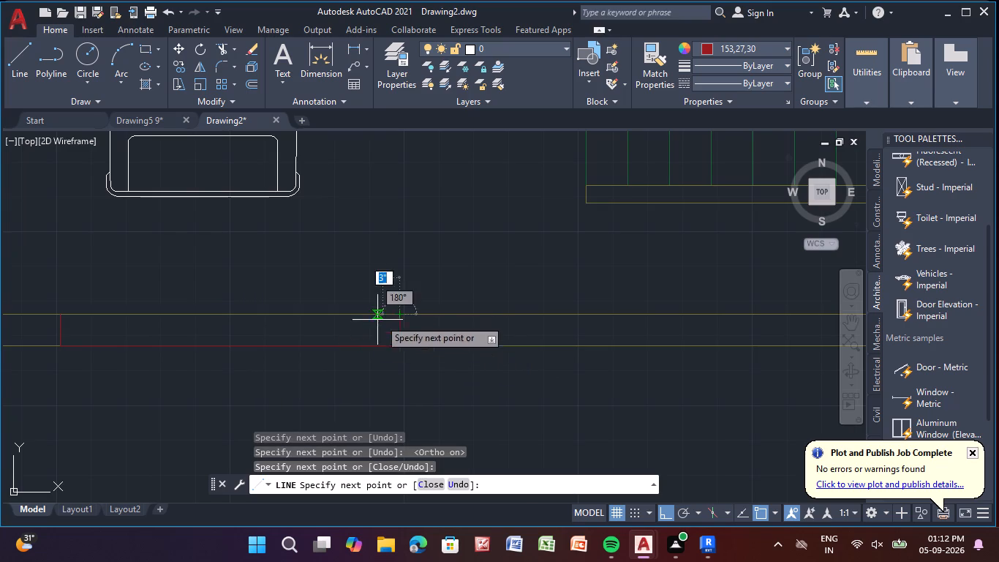
click(56, 312)
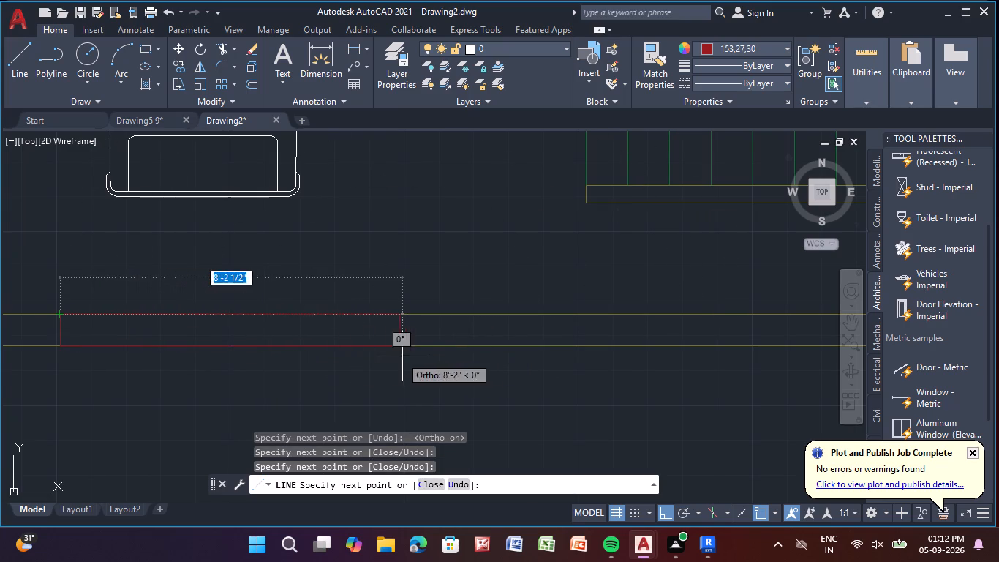
Draw both corner-to-corner diagonals inside the red gate rectangle.
click(396, 340)
drag(399, 312, 361, 322)
click(61, 346)
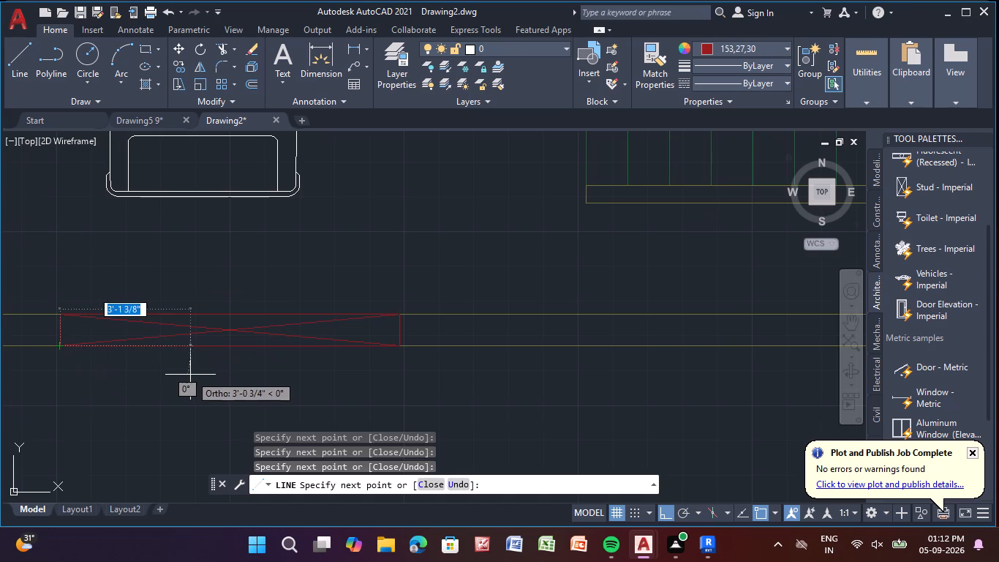
key(Escape)
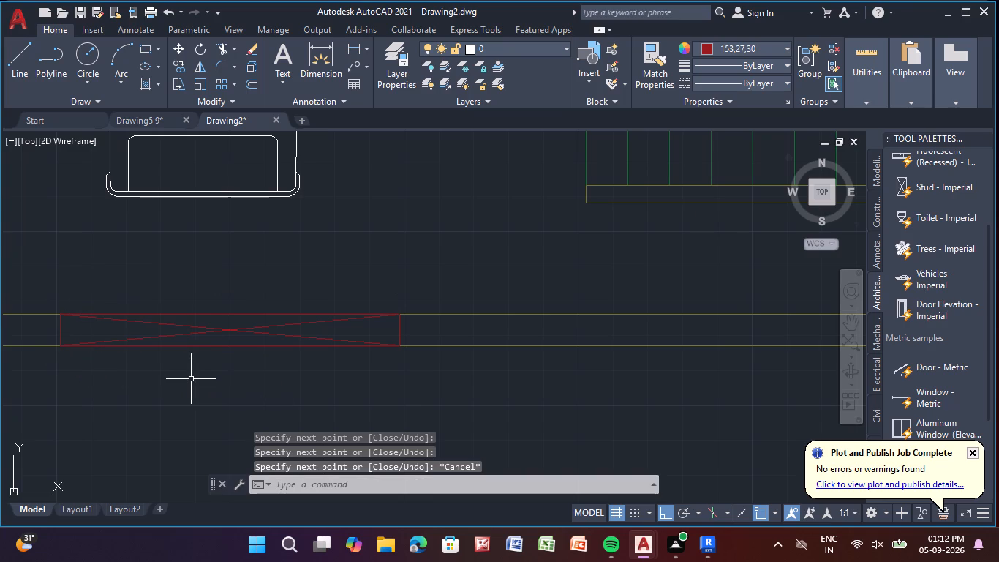
Outline a window about 2' long in green 19,103,52 between the two lines of the inner wall beside the PASSGE label.
scroll(184, 293, down, 3)
middle_drag(180, 310, 186, 522)
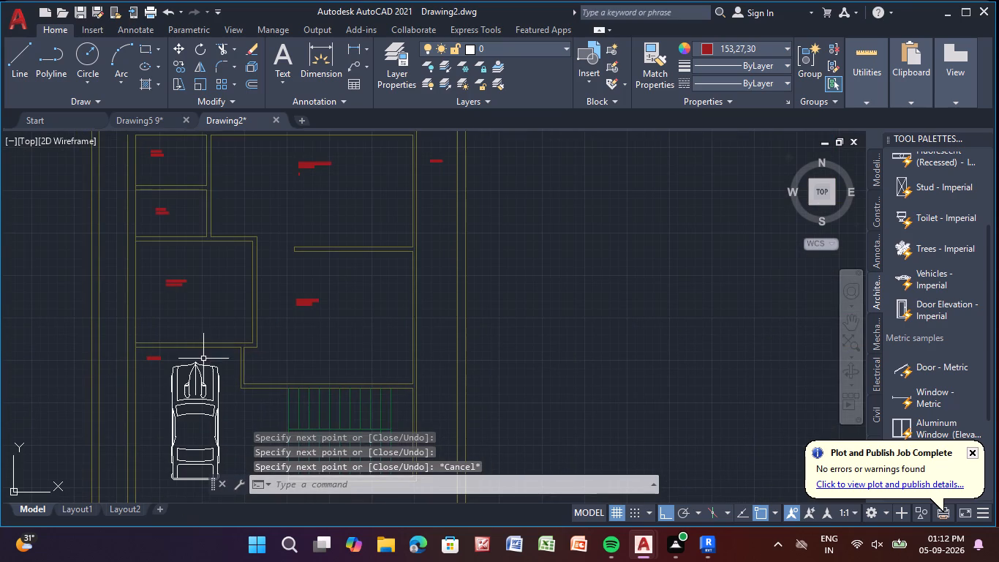
click(739, 46)
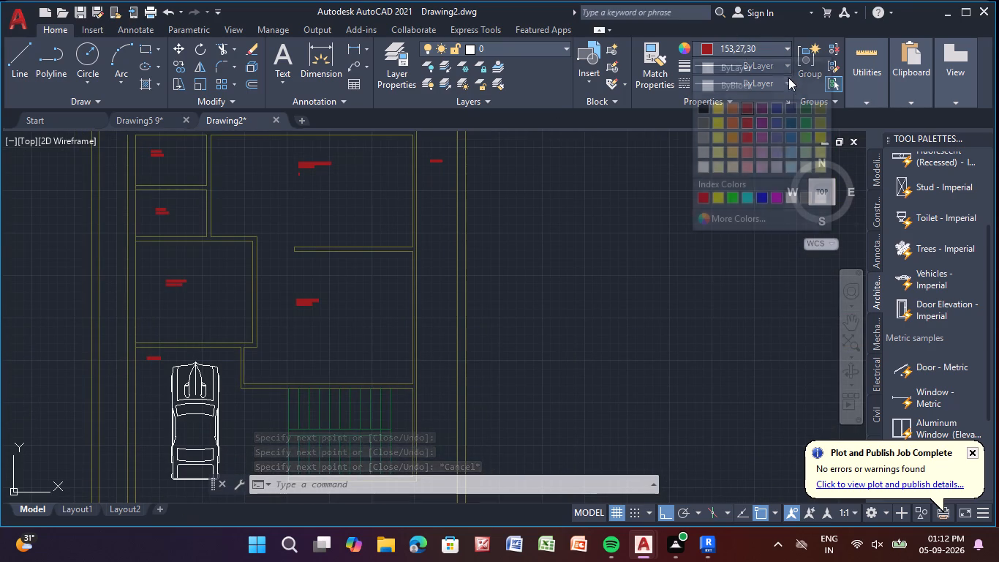
click(802, 106)
middle_drag(543, 245, 544, 272)
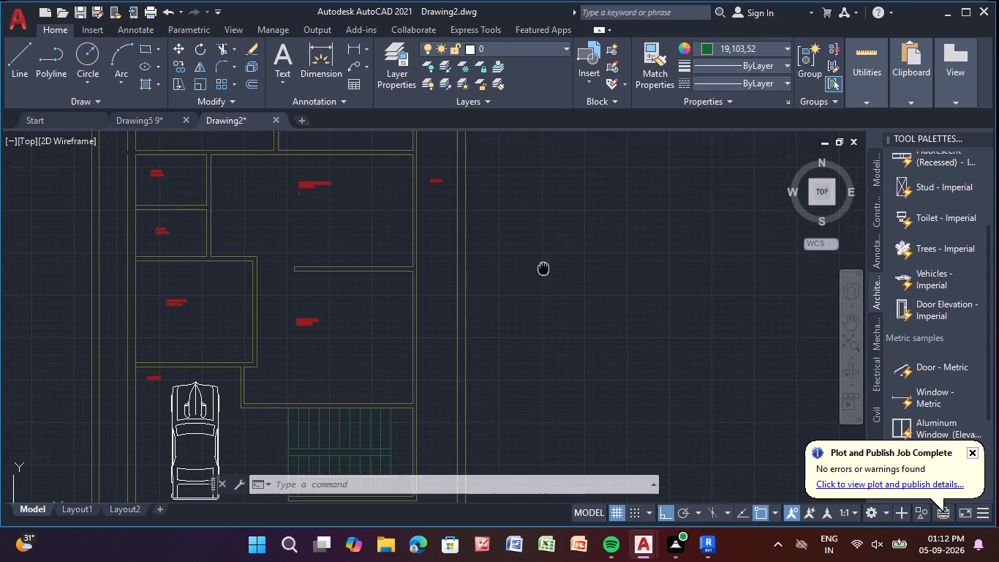
middle_drag(544, 272, 607, 363)
middle_drag(298, 168, 311, 296)
scroll(178, 138, up, 1)
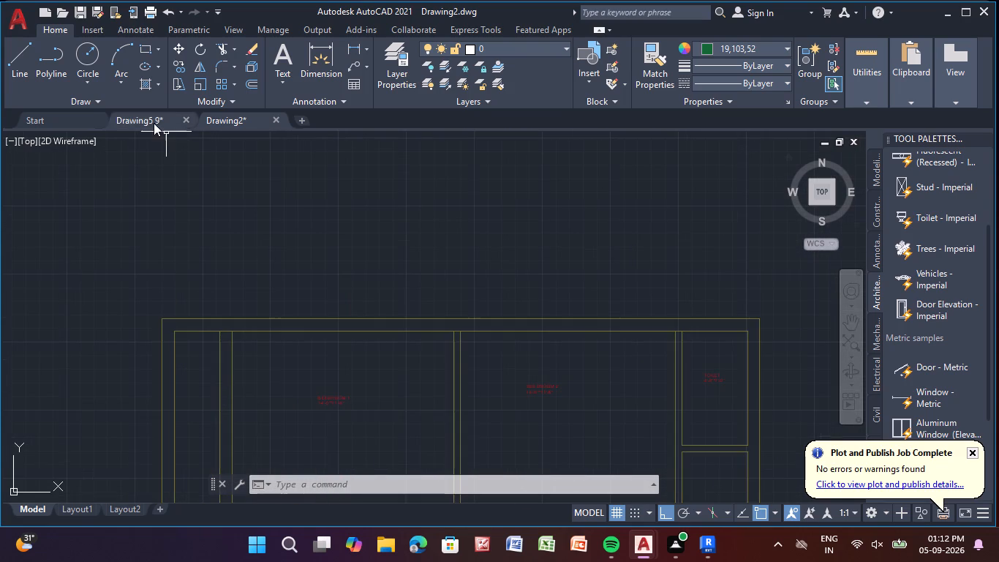
drag(10, 60, 48, 98)
scroll(263, 329, up, 2)
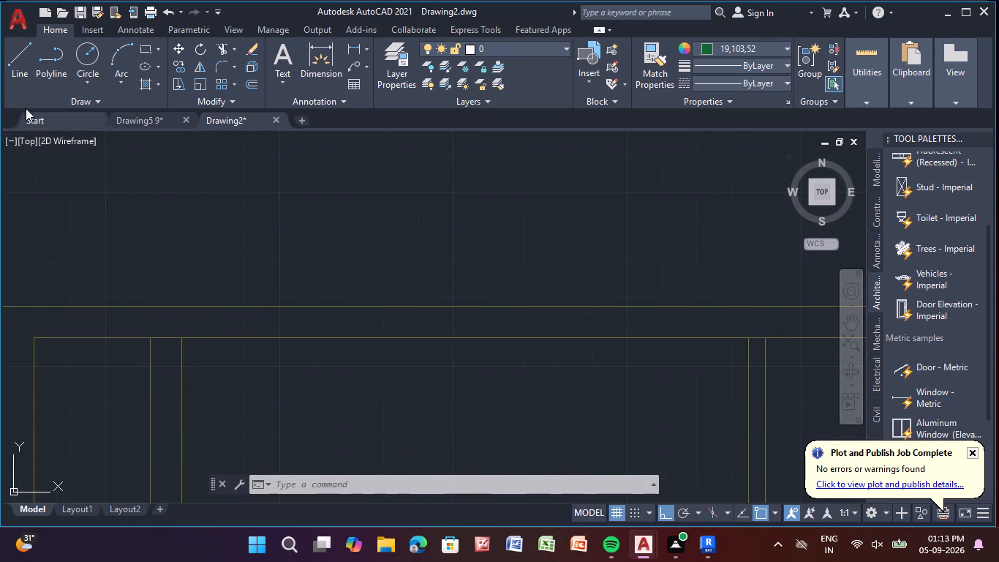
click(14, 59)
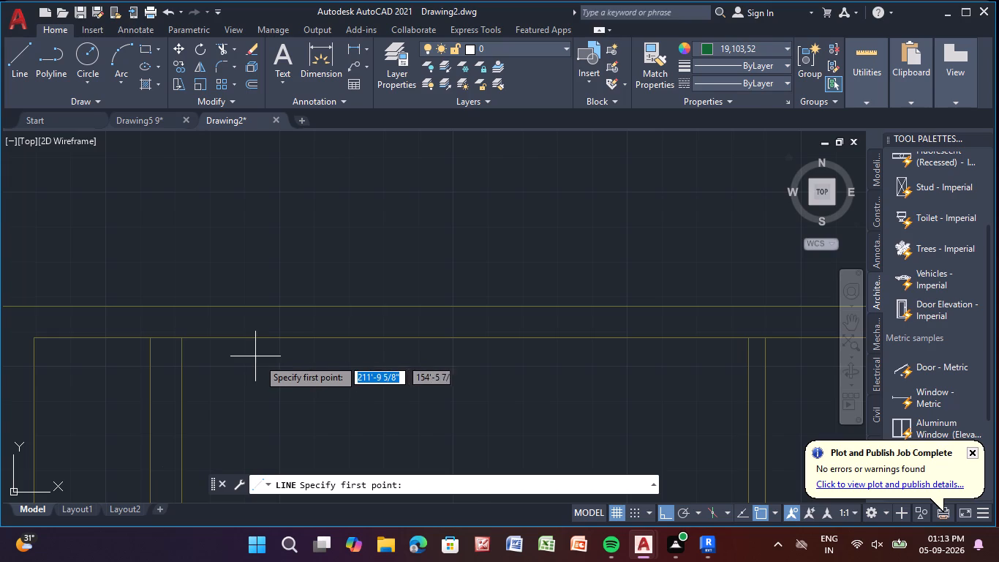
scroll(304, 367, down, 5)
middle_drag(320, 387, 258, 274)
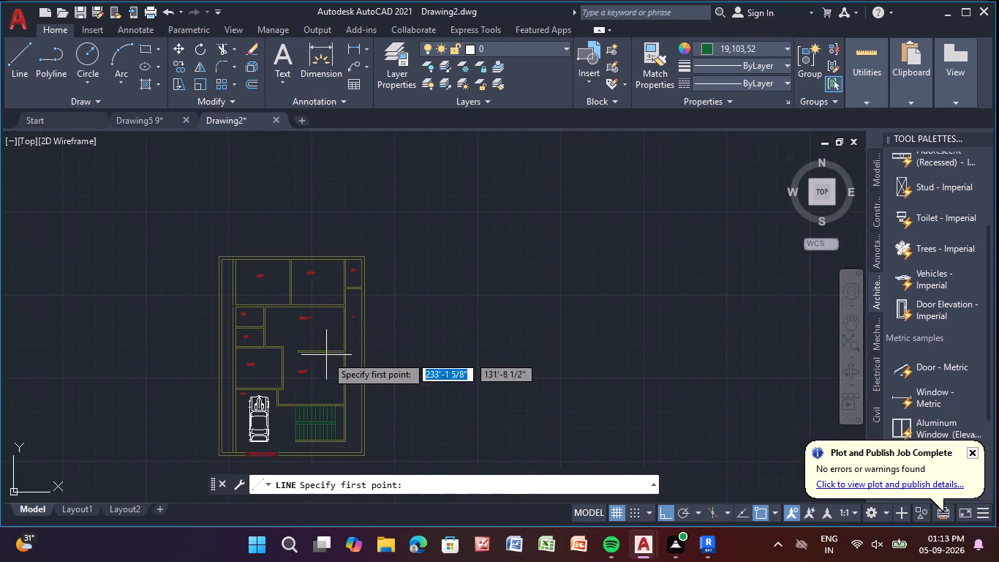
scroll(332, 348, up, 3)
middle_drag(312, 334, 276, 371)
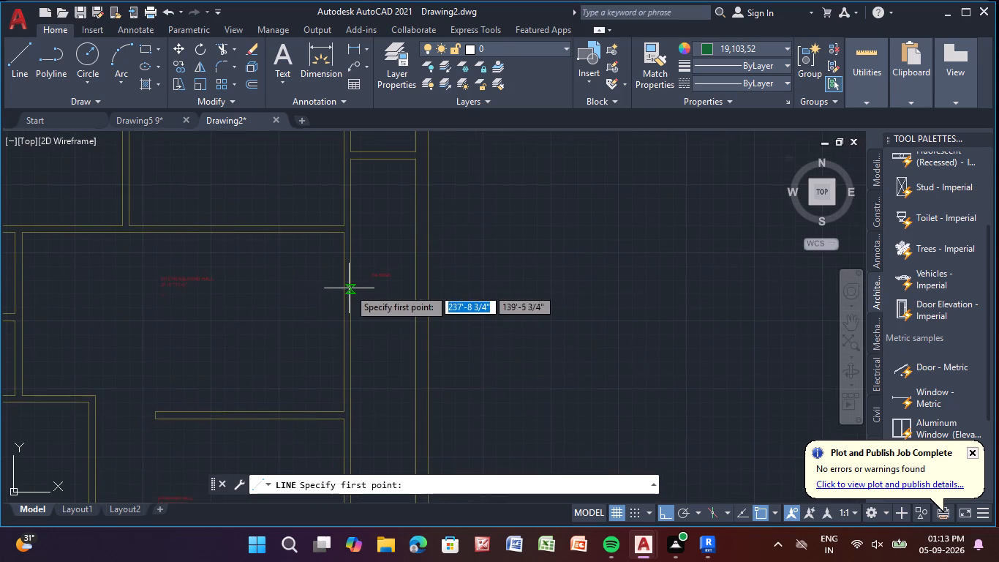
scroll(348, 288, up, 2)
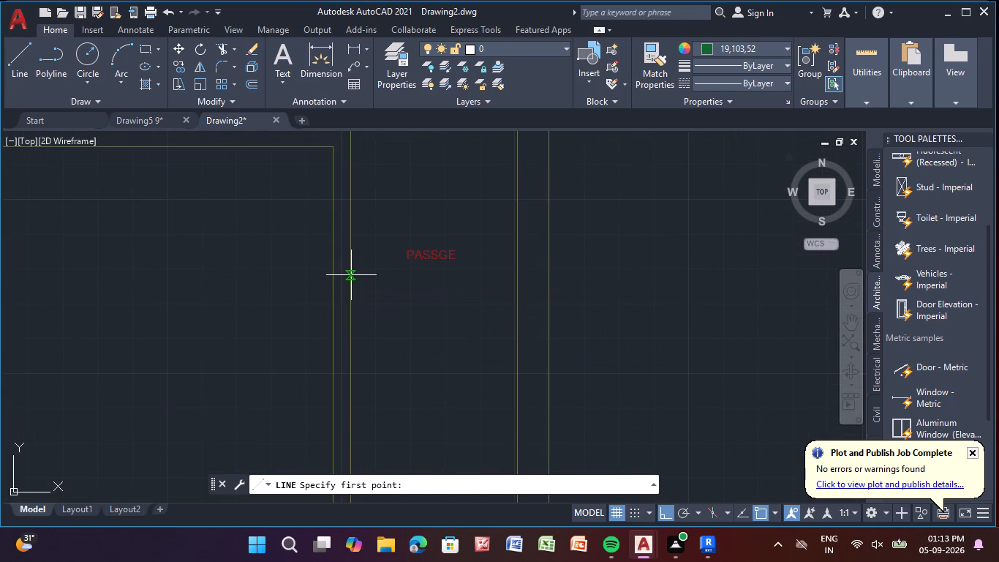
click(351, 275)
click(331, 273)
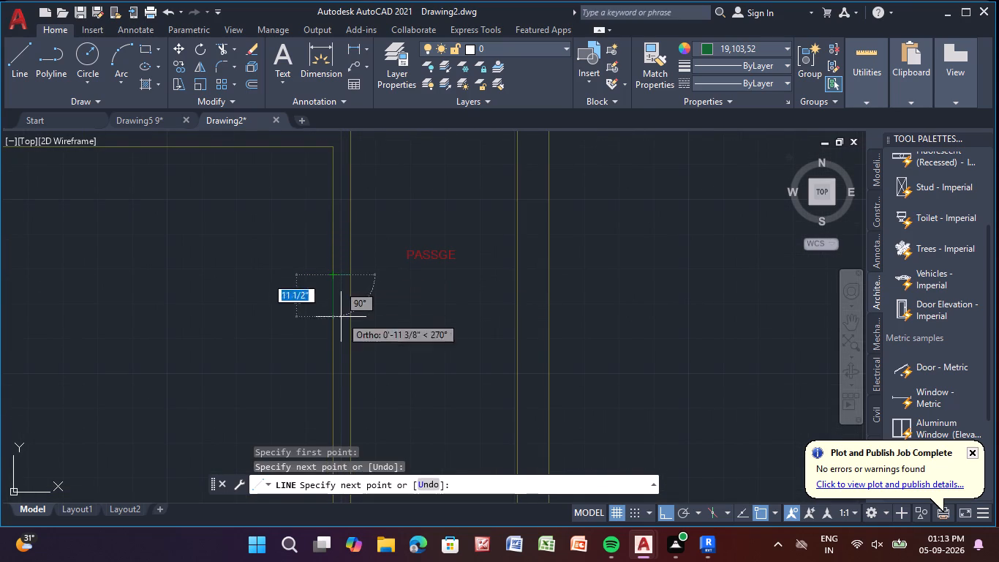
click(336, 359)
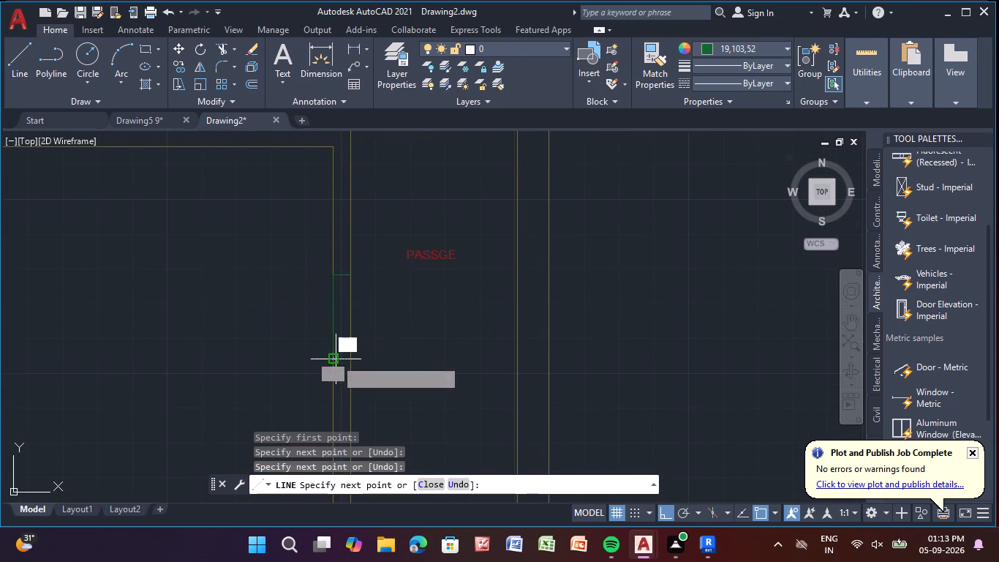
click(354, 362)
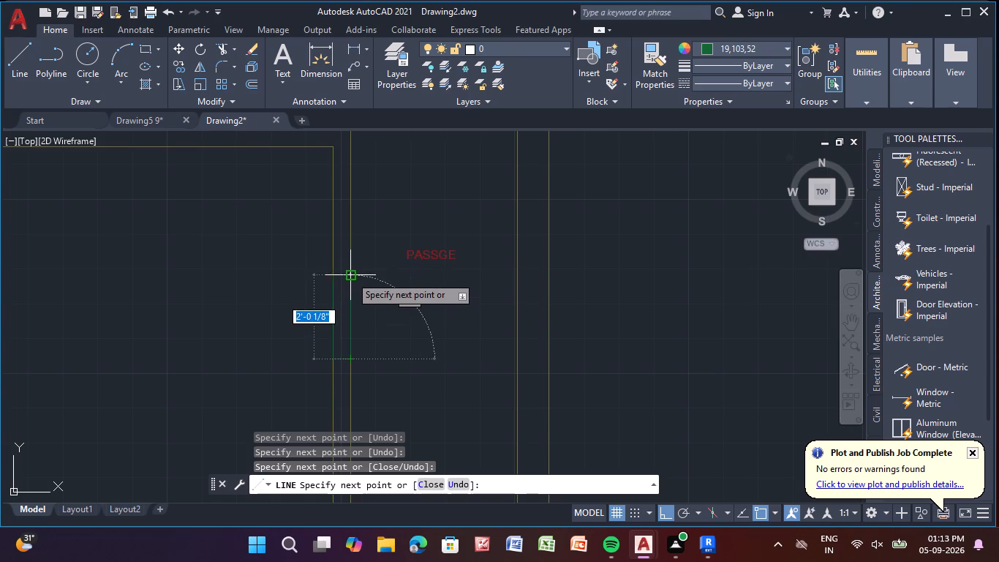
click(350, 276)
Draw the green window's centre line between the midpoints of its two short ends.
click(342, 276)
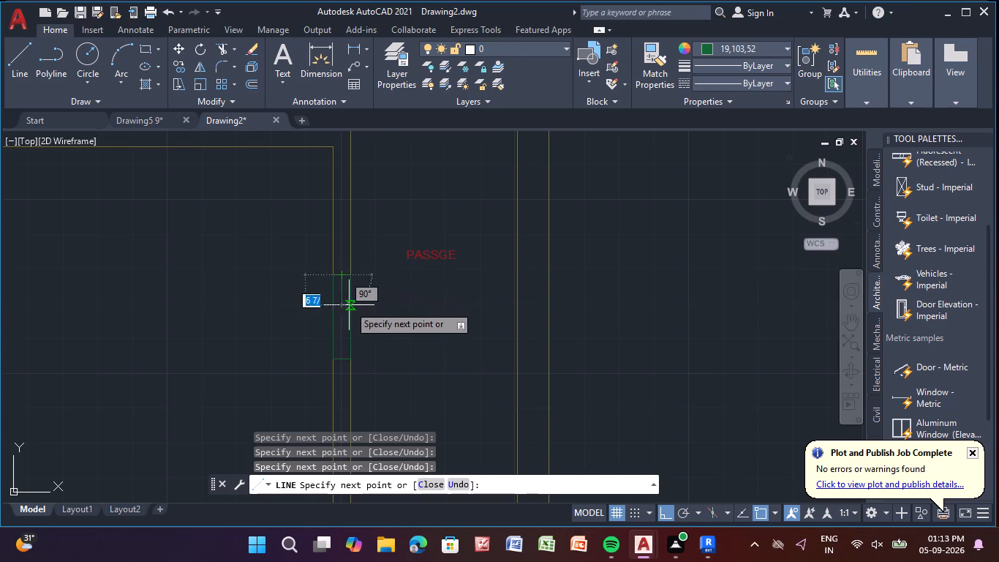
click(344, 358)
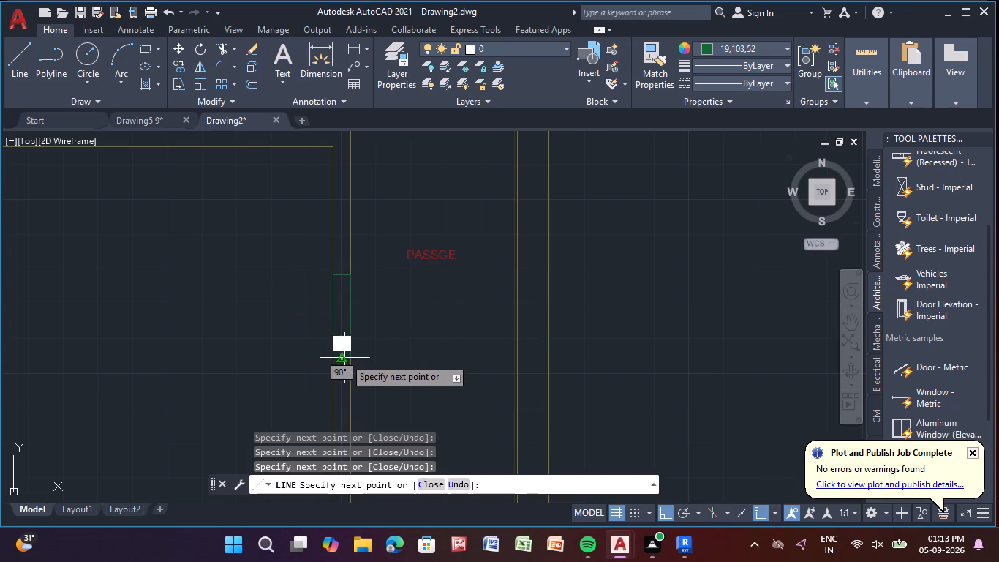
key(Escape)
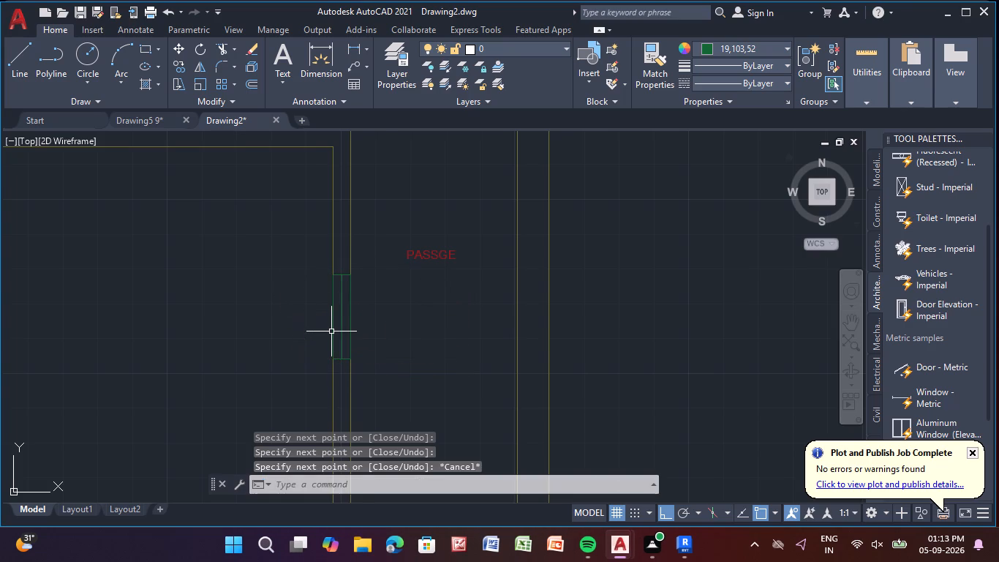
Outline a green window about 5' long between the two lines of the 5" wall beside the staircase landing.
scroll(331, 330, down, 2)
middle_drag(295, 348, 309, 179)
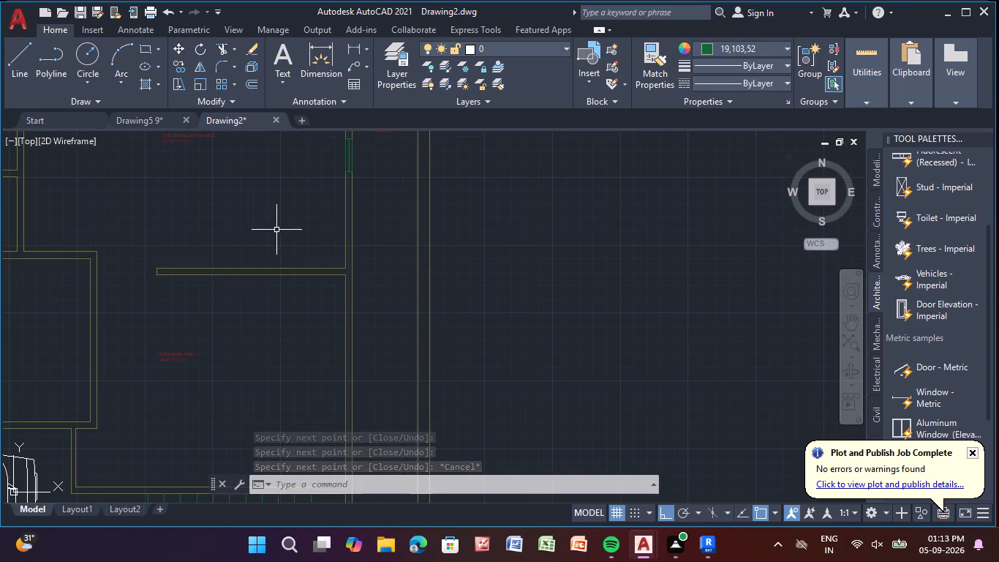
middle_drag(273, 234, 282, 108)
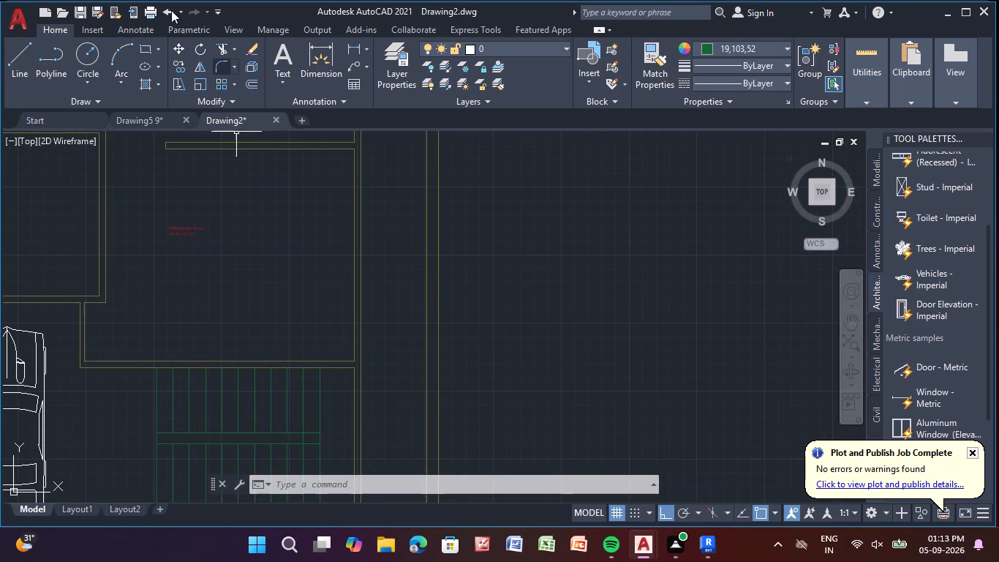
click(25, 61)
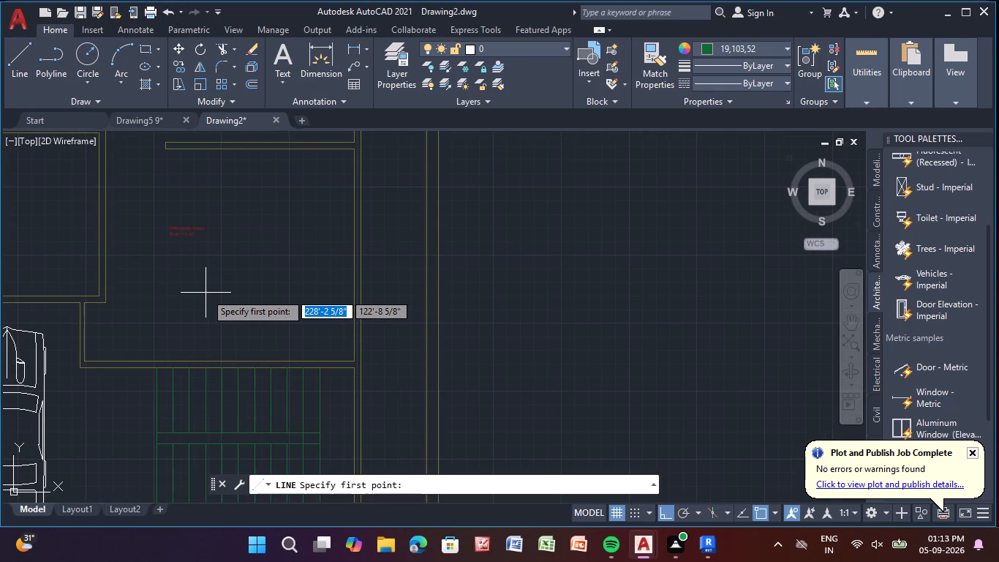
middle_drag(232, 314, 234, 231)
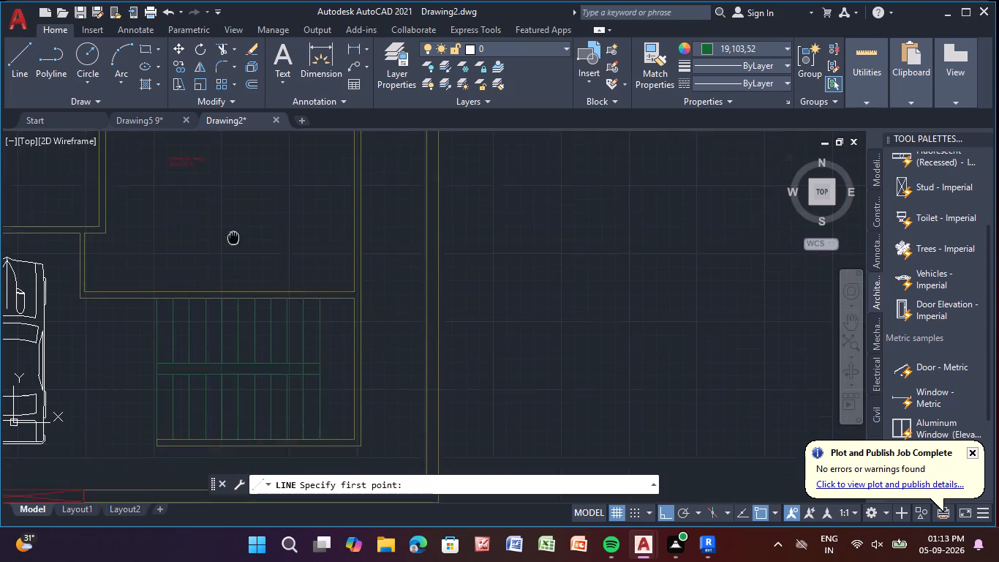
middle_drag(234, 231, 227, 132)
scroll(363, 261, up, 2)
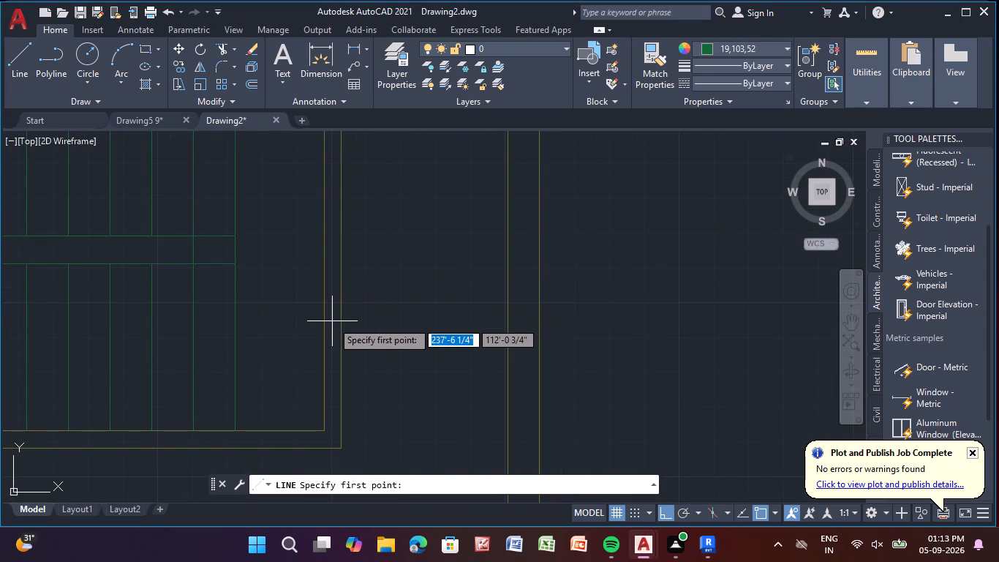
scroll(331, 321, down, 2)
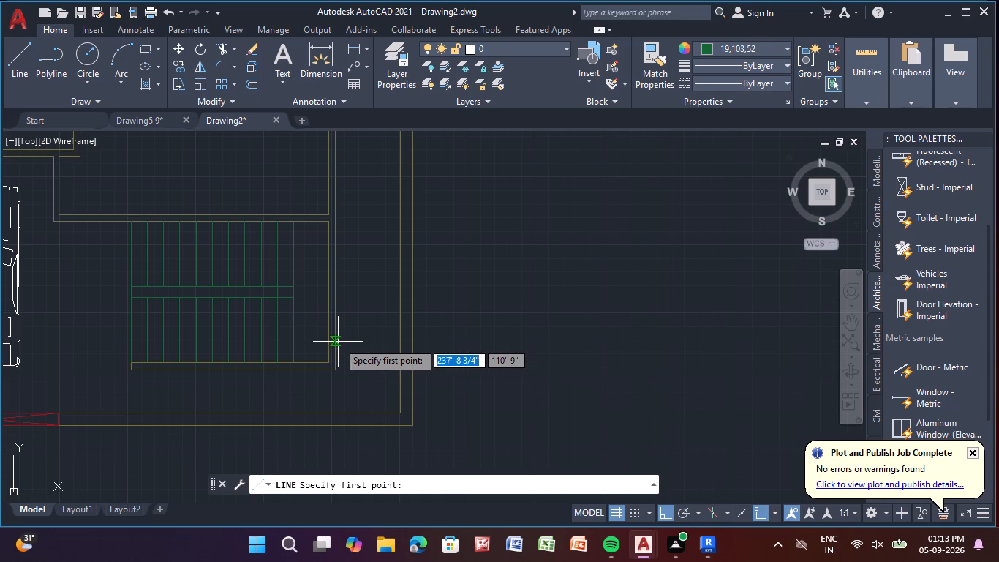
scroll(338, 341, up, 2)
middle_drag(345, 336, 415, 413)
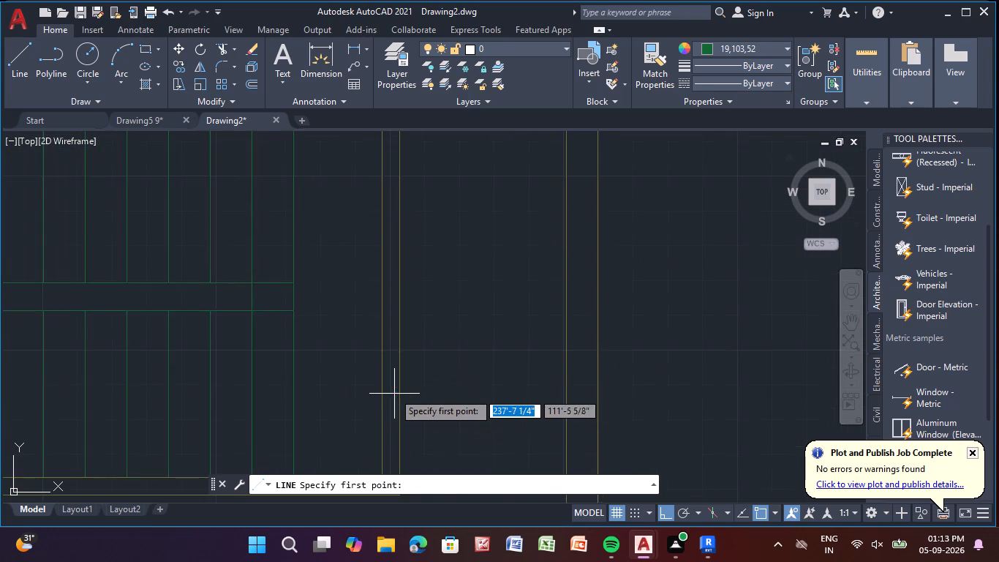
scroll(393, 392, up, 2)
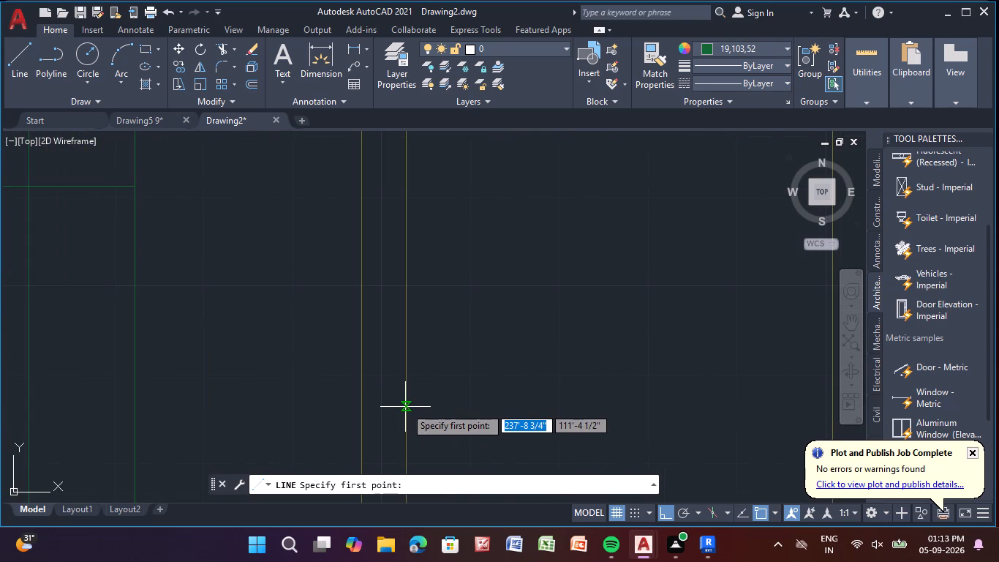
click(407, 407)
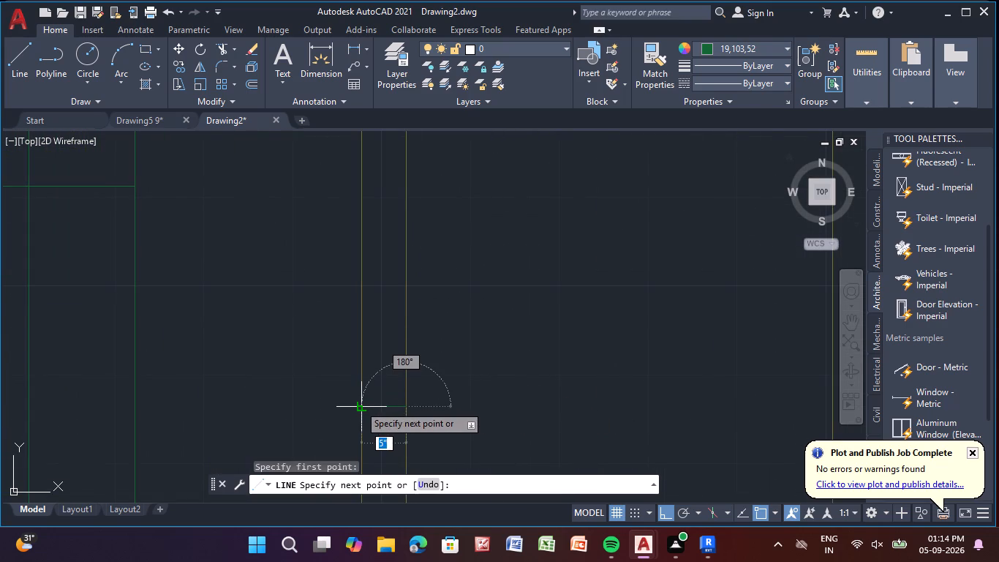
click(359, 405)
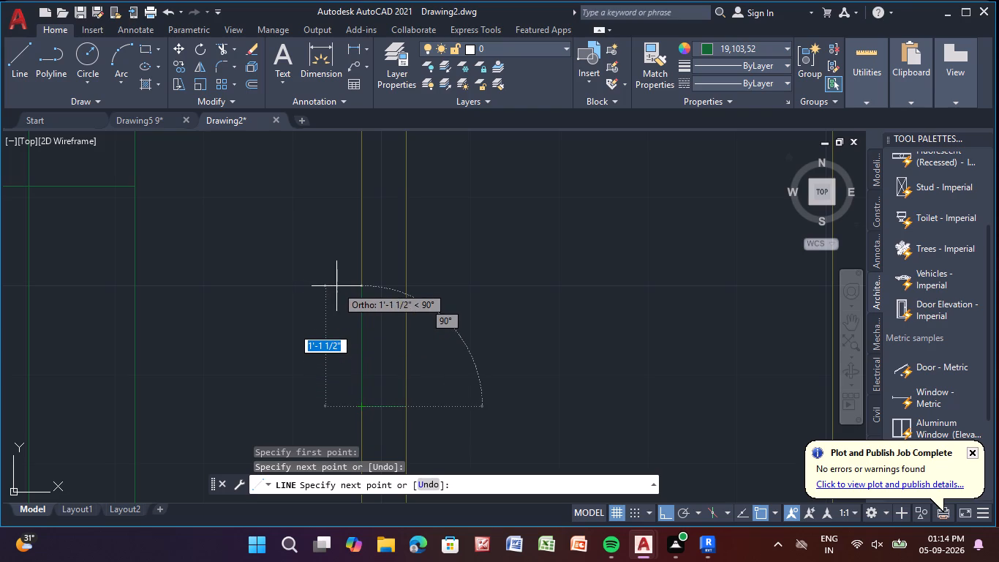
middle_drag(336, 286, 344, 358)
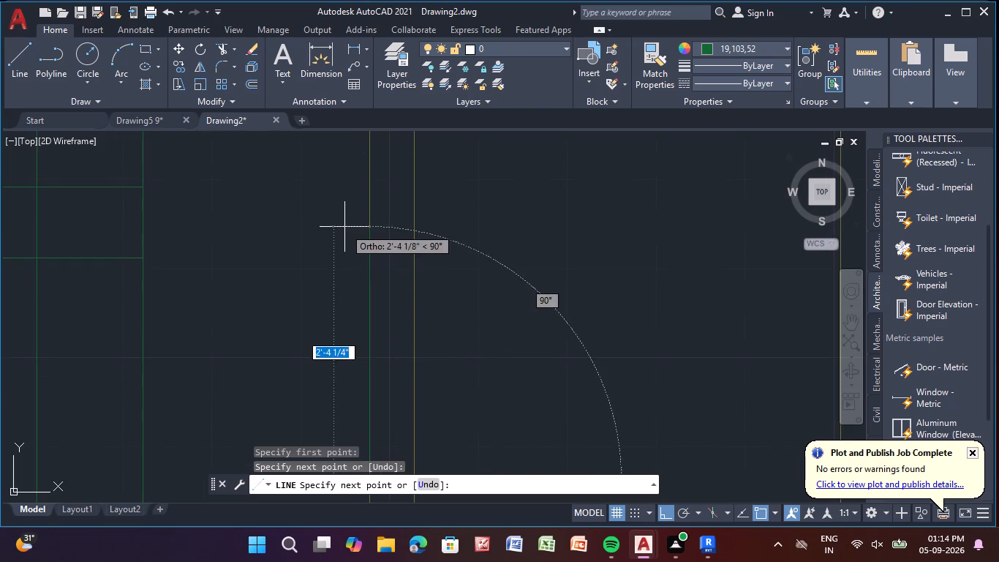
scroll(346, 224, down, 2)
middle_drag(346, 224, 350, 356)
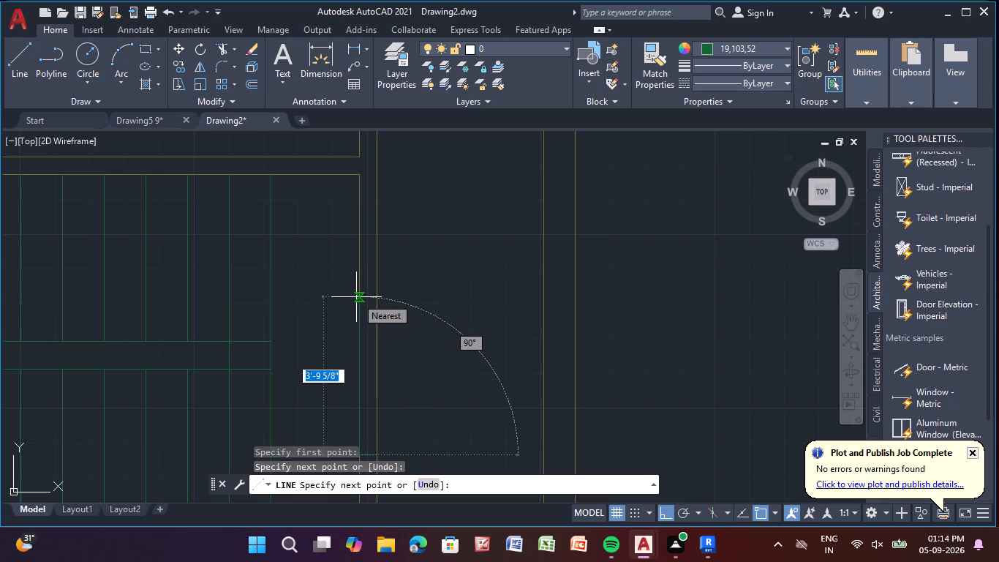
scroll(356, 297, down, 2)
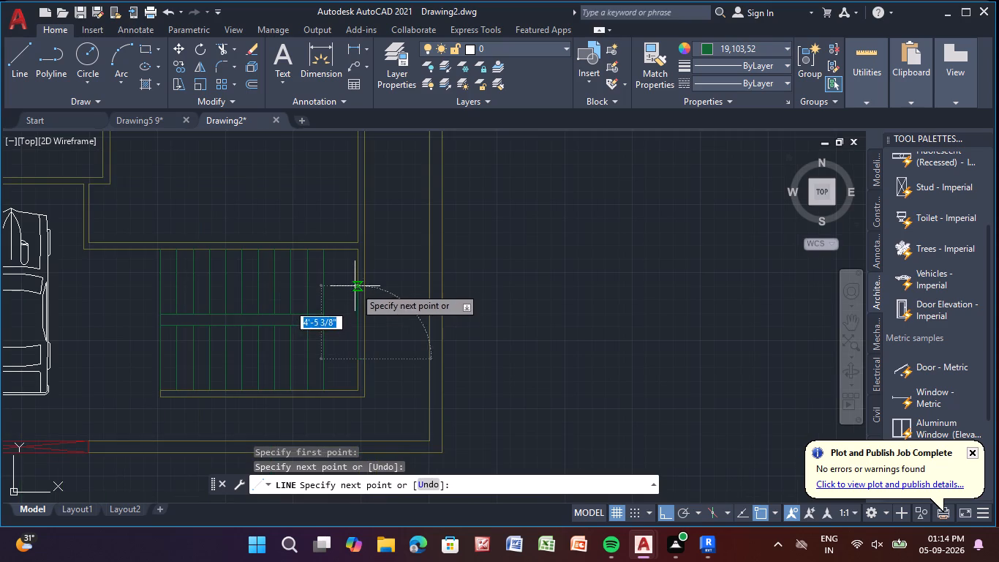
click(357, 277)
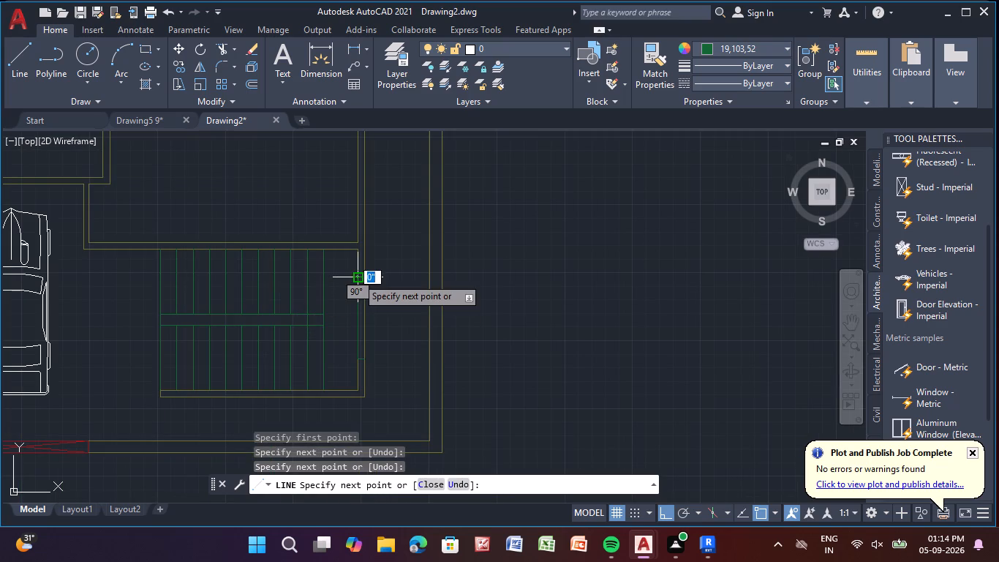
scroll(364, 277, up, 2)
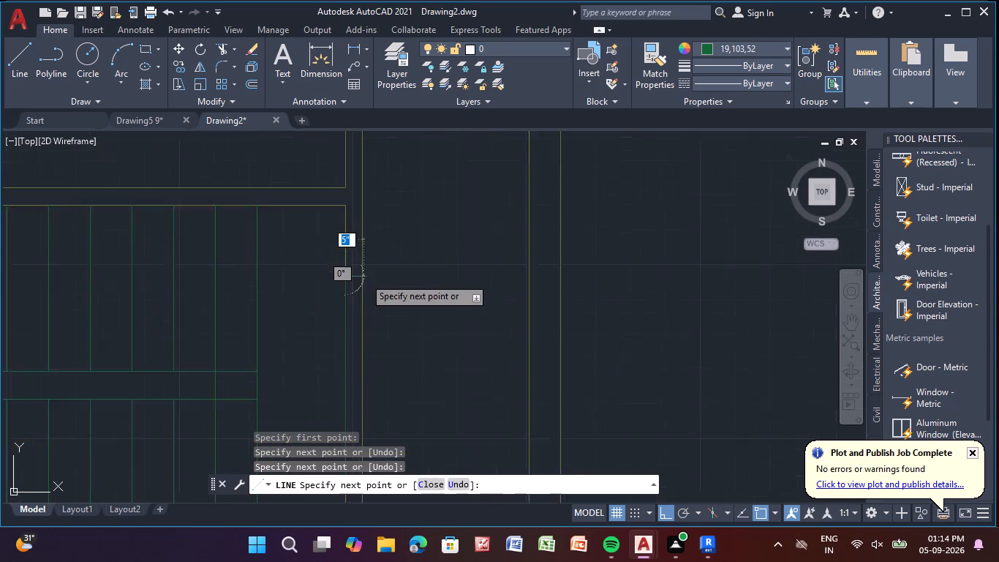
scroll(364, 277, up, 4)
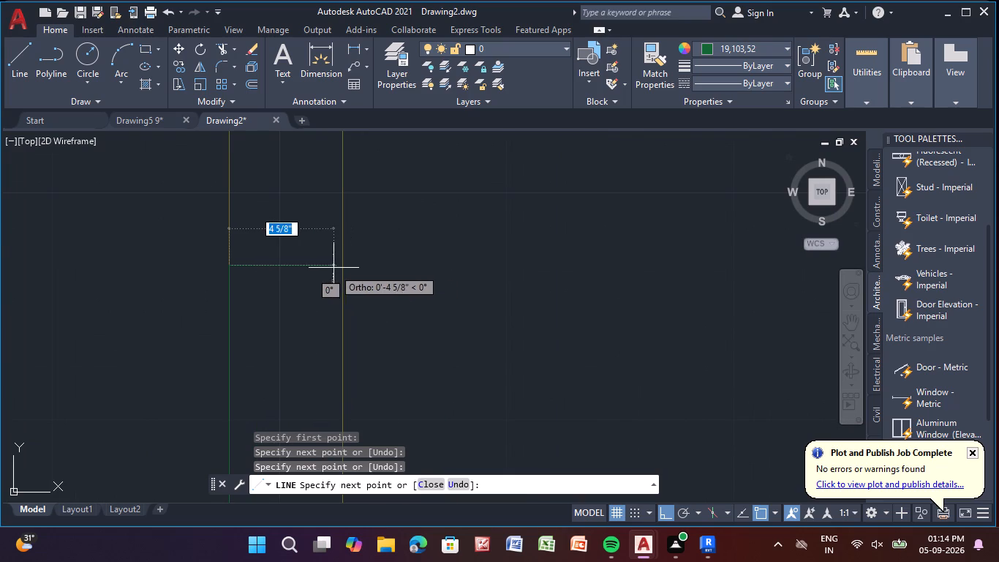
click(338, 268)
scroll(323, 334, down, 2)
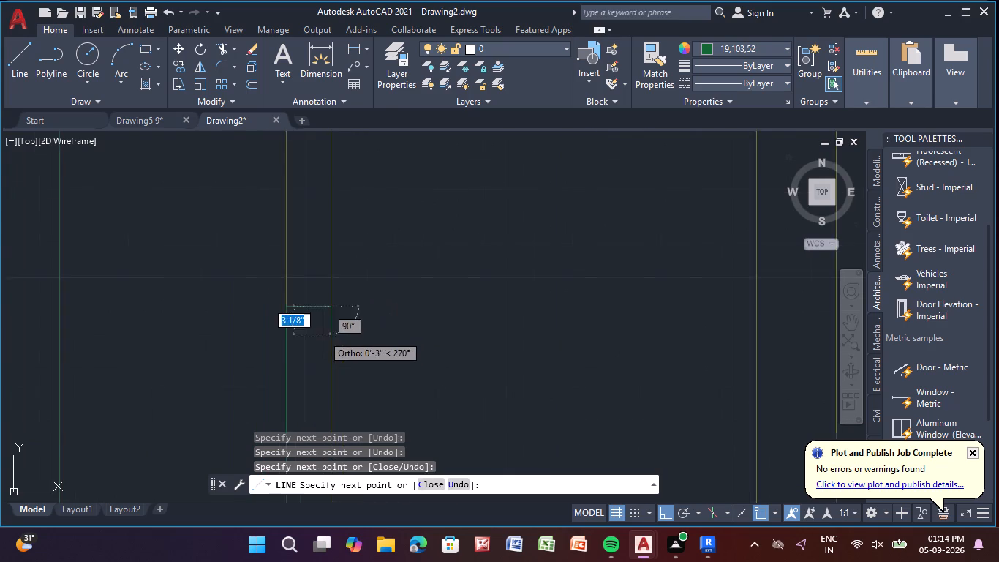
scroll(323, 334, down, 1)
middle_drag(323, 334, 295, 72)
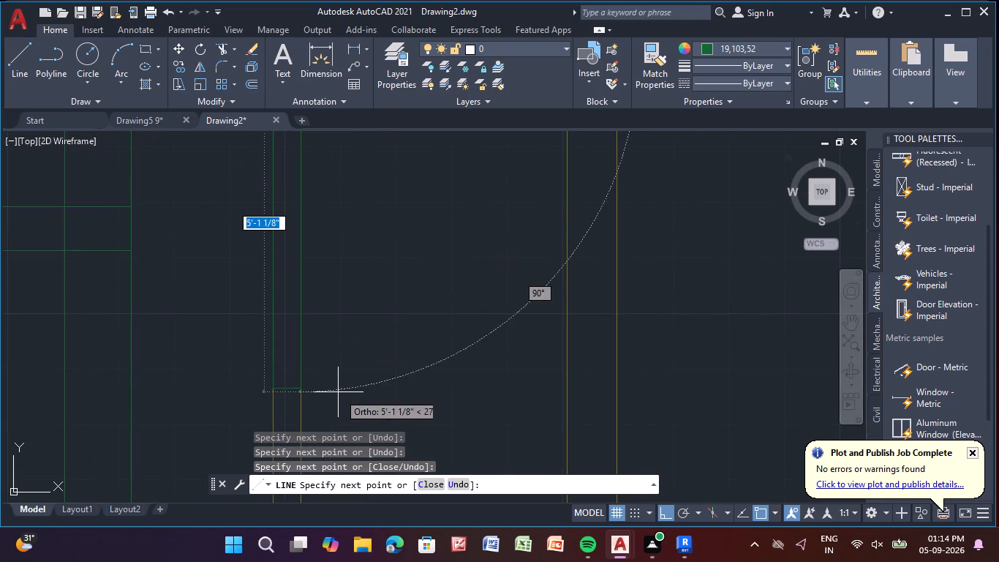
click(304, 389)
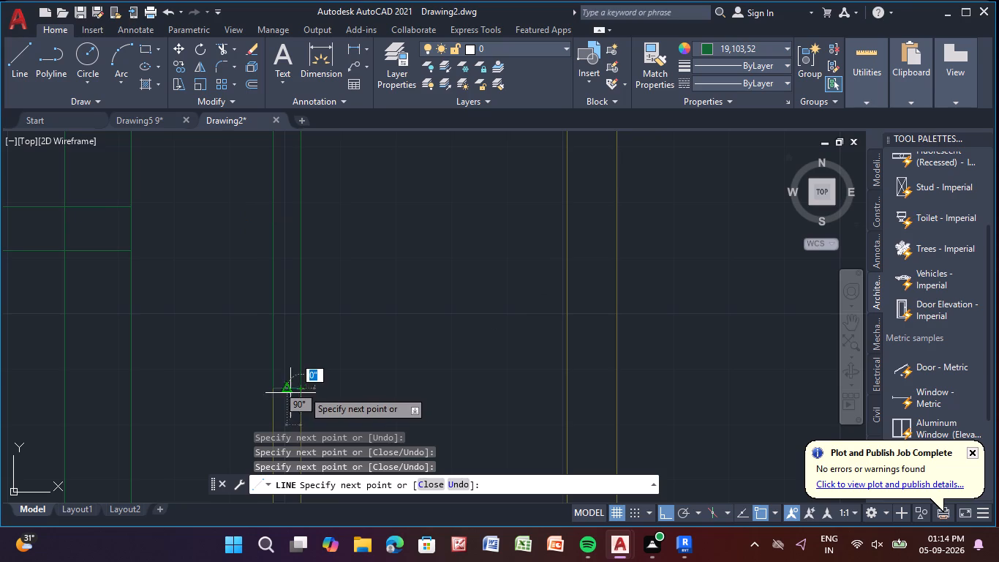
Draw the staircase window's centre line between the midpoints of its two short ends.
click(288, 388)
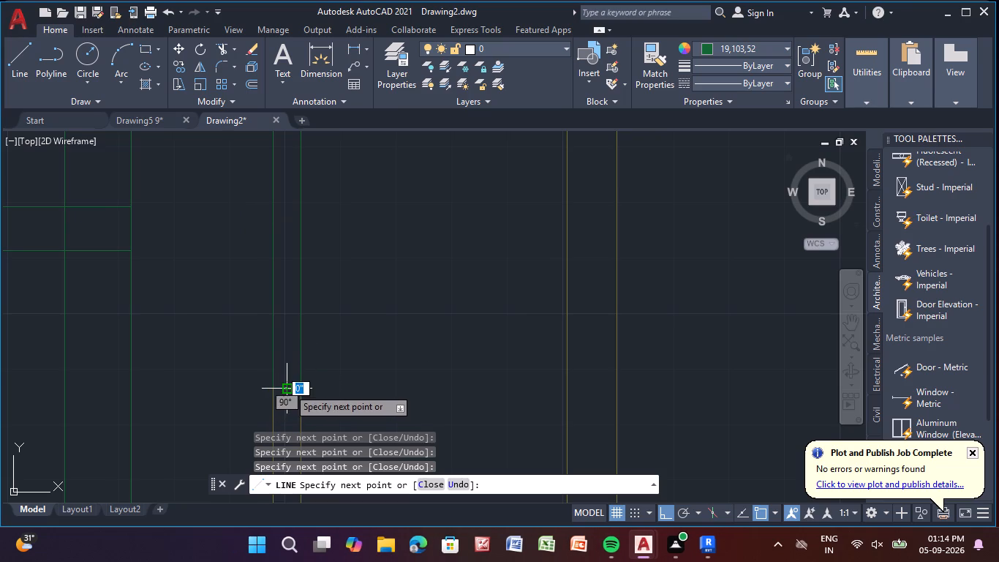
scroll(286, 239, down, 2)
middle_drag(285, 233, 289, 406)
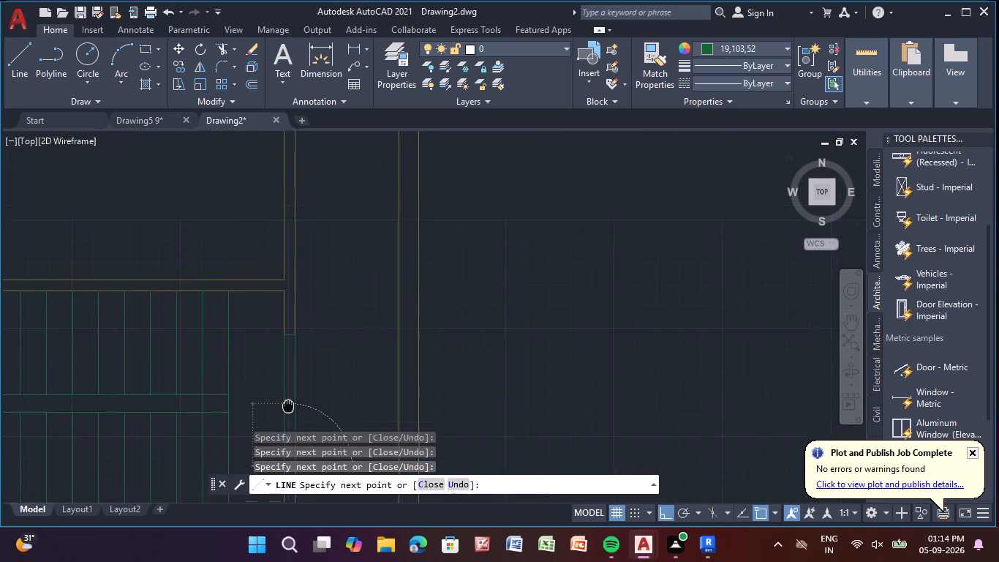
middle_drag(289, 406, 290, 410)
scroll(299, 364, up, 3)
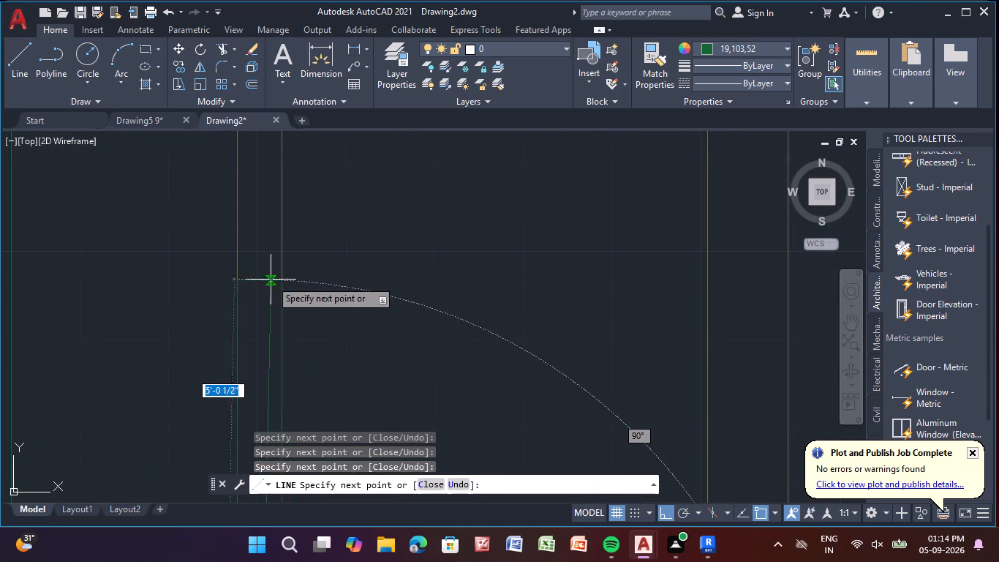
click(257, 283)
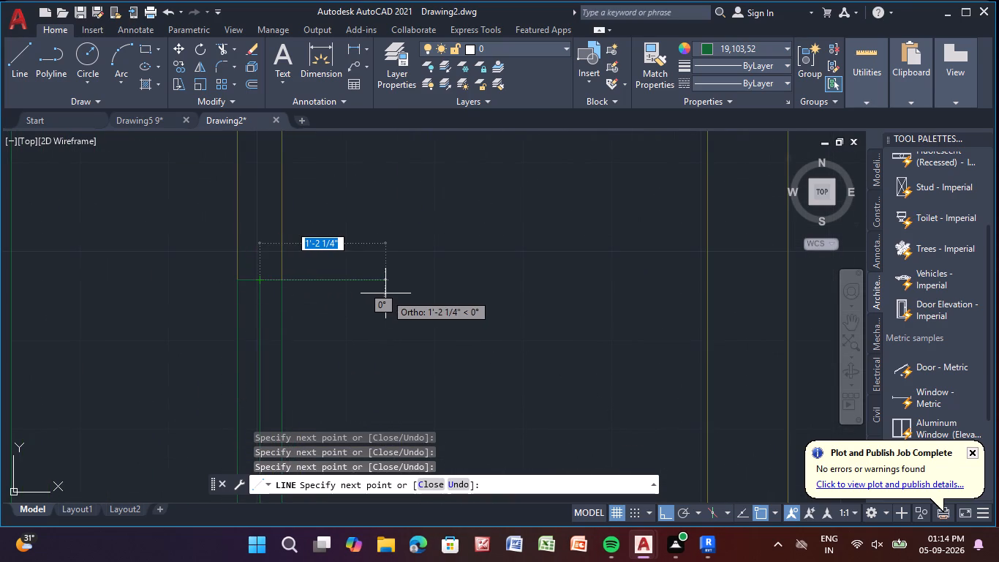
key(Escape)
Outline a green window about 4'-11" long between the two lines of the 9" wall on BEEDROOM 1's west side.
scroll(385, 293, down, 2)
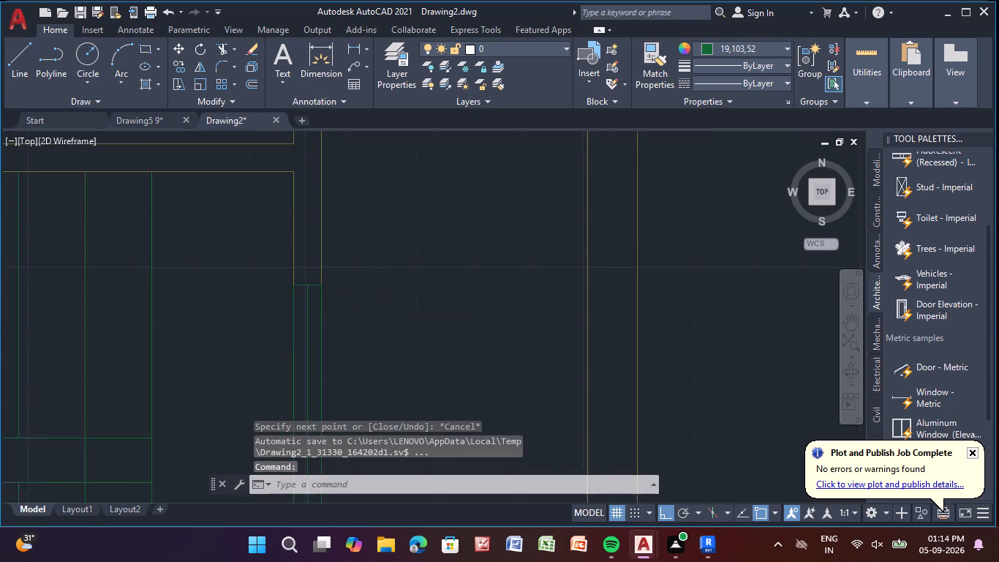
scroll(385, 293, down, 3)
middle_drag(385, 293, 524, 304)
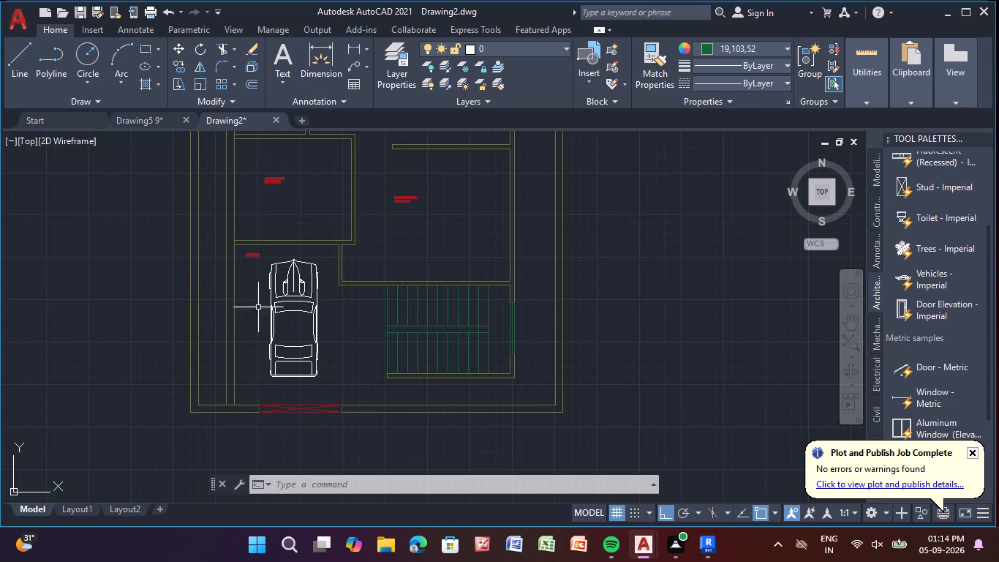
scroll(282, 255, down, 2)
middle_drag(282, 255, 265, 394)
scroll(255, 296, up, 2)
middle_drag(254, 292, 245, 333)
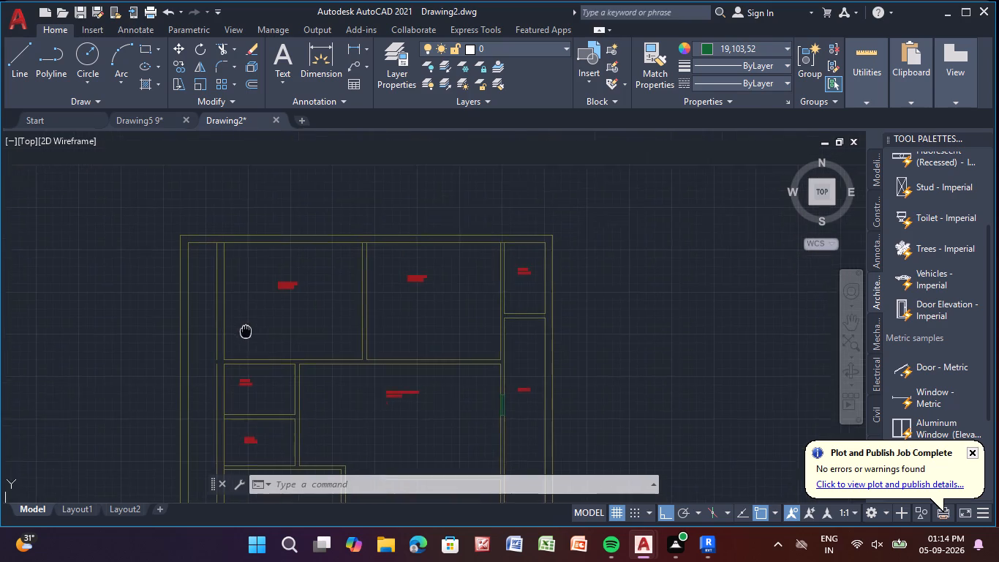
middle_drag(245, 333, 240, 348)
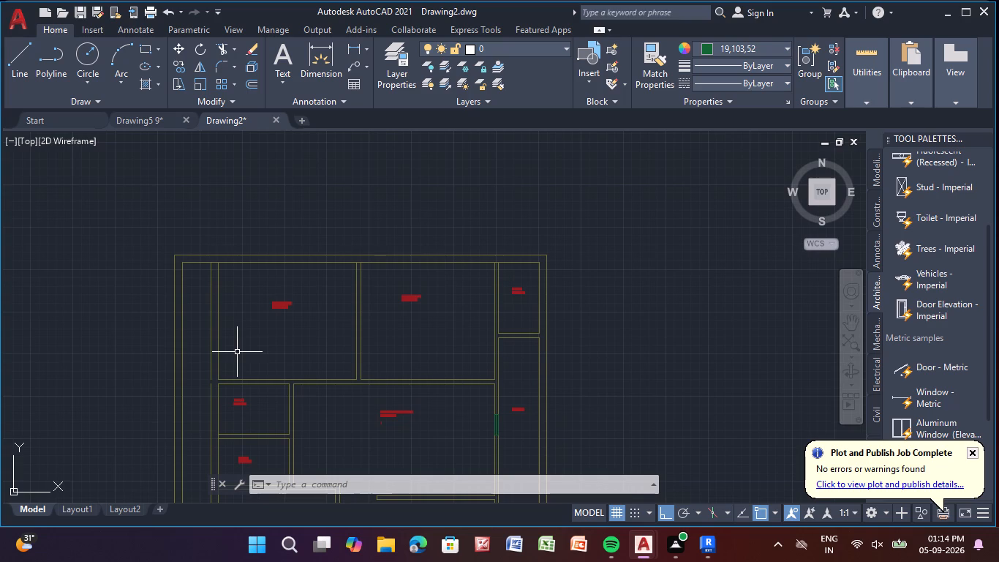
middle_drag(241, 320, 246, 339)
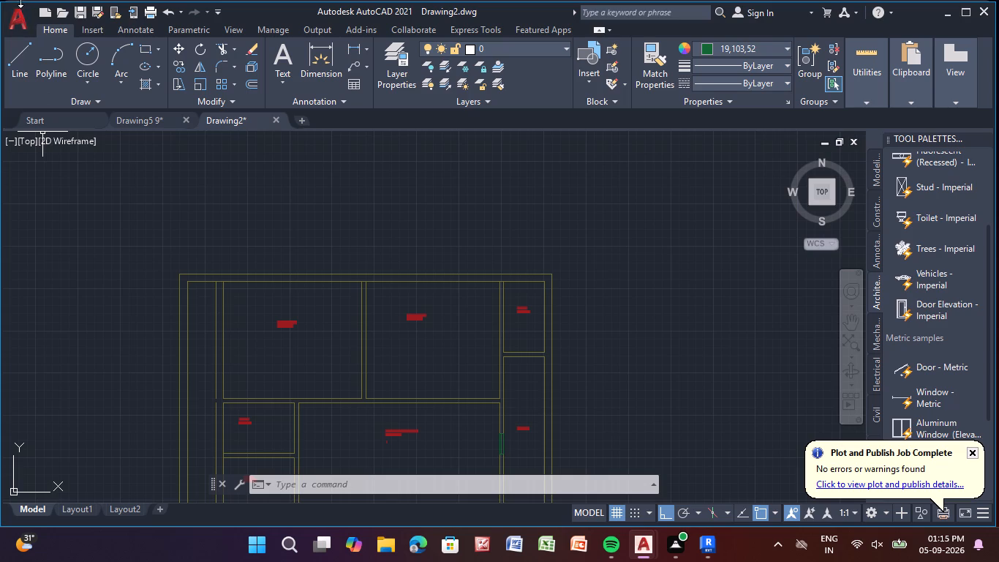
drag(20, 53, 26, 61)
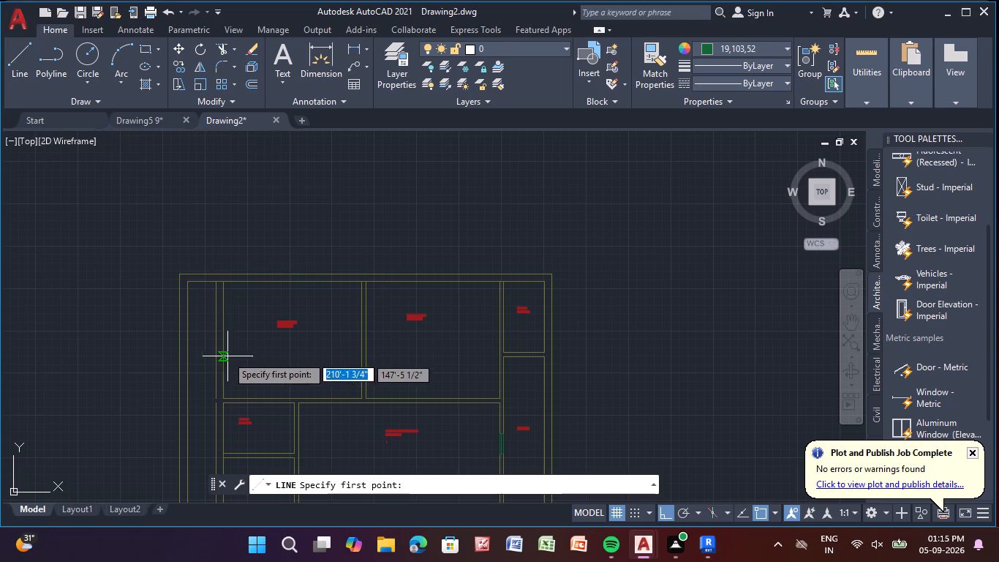
scroll(222, 348, up, 3)
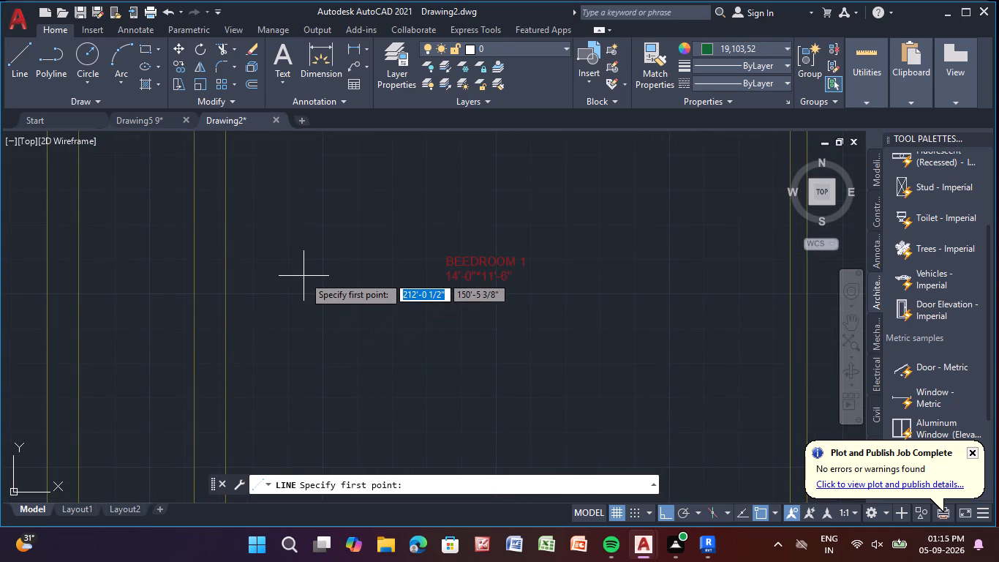
scroll(304, 275, down, 1)
middle_drag(307, 303, 308, 355)
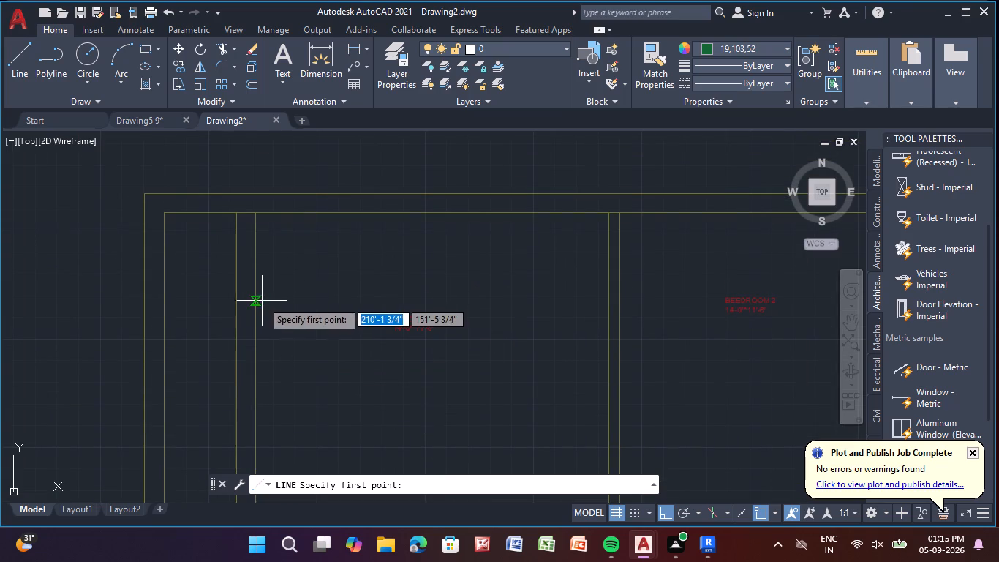
click(255, 305)
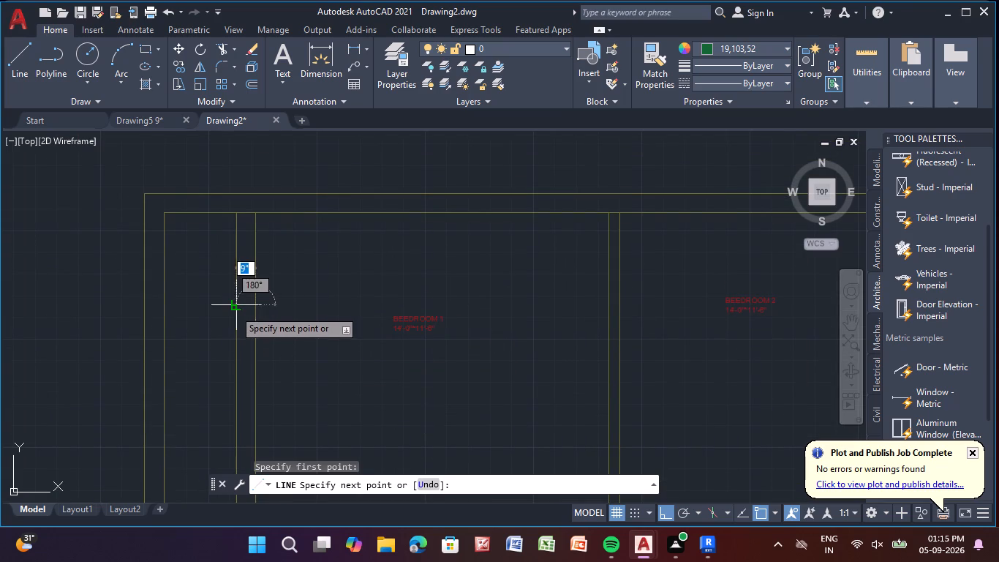
click(234, 309)
scroll(273, 406, down, 2)
middle_drag(273, 397, 281, 318)
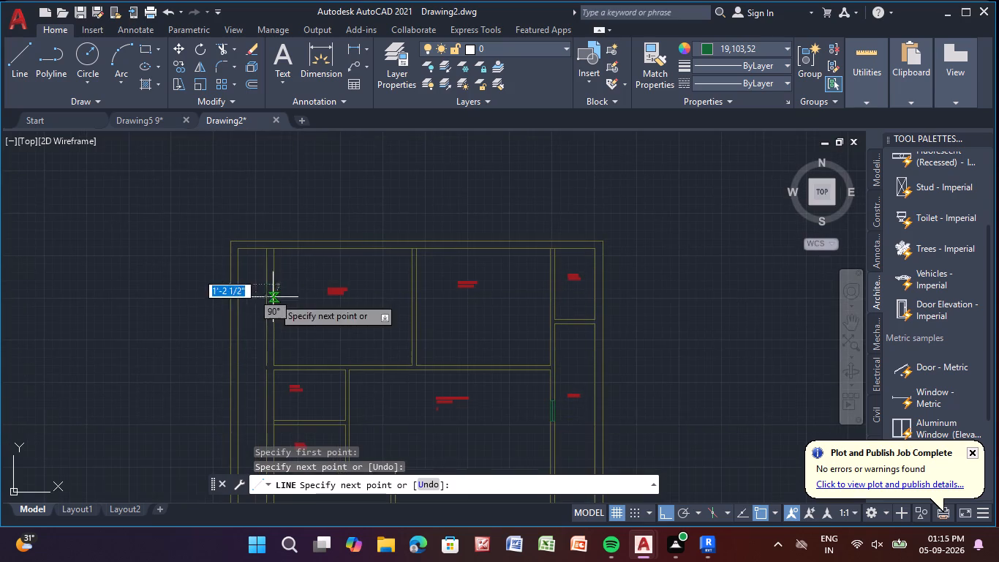
scroll(243, 339, up, 1)
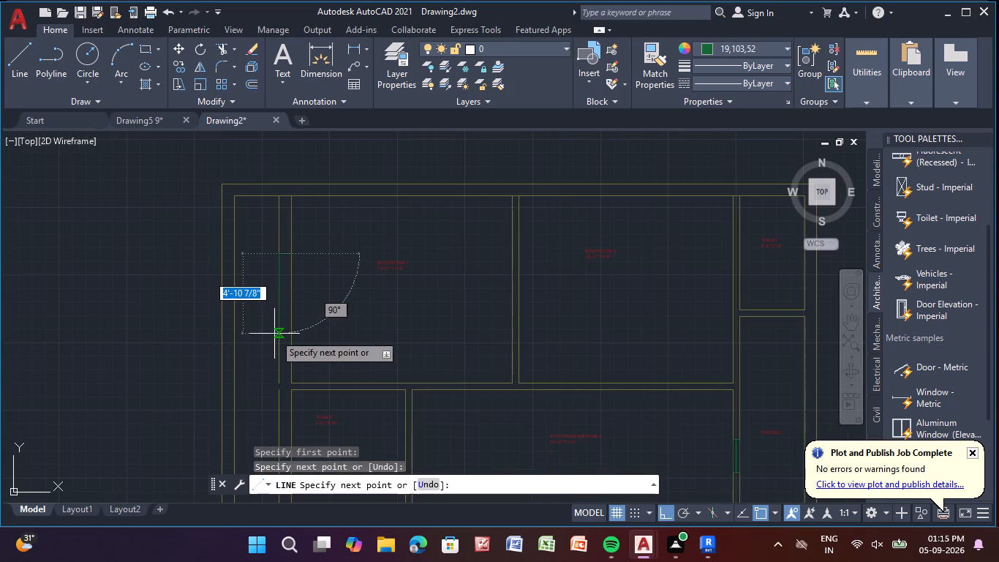
scroll(274, 334, up, 3)
click(290, 336)
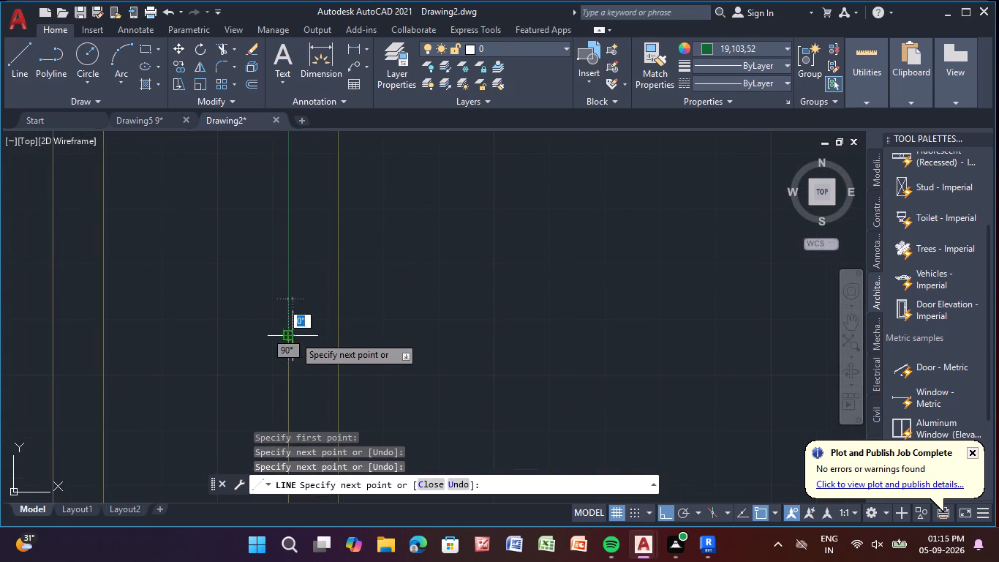
click(341, 334)
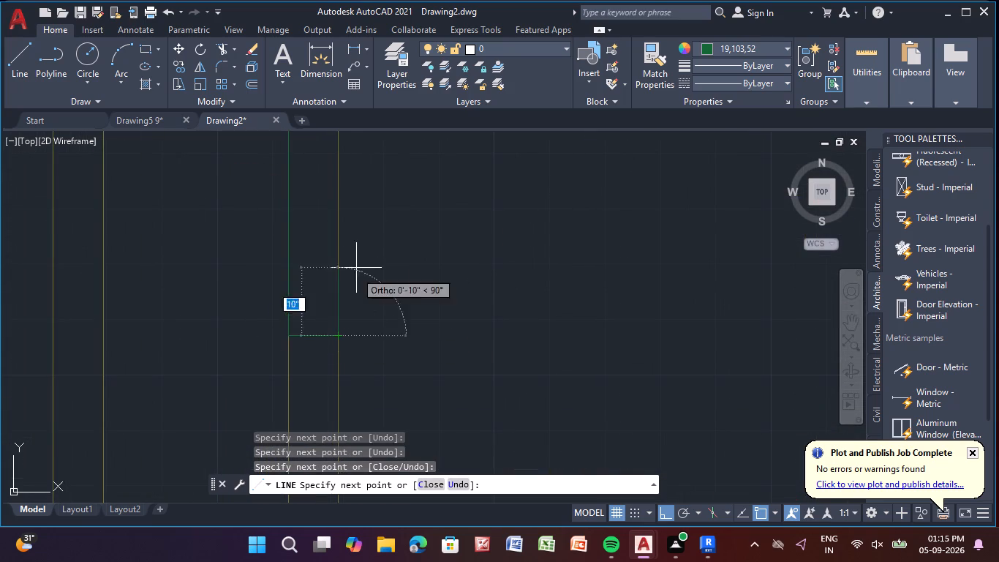
scroll(365, 216, down, 1)
middle_drag(365, 215, 324, 361)
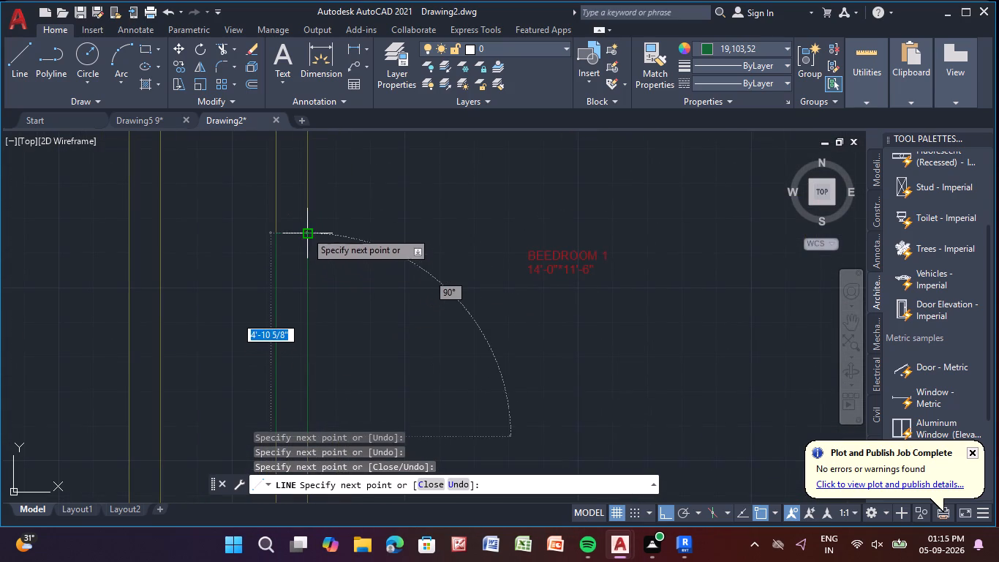
click(306, 231)
Draw the BEEDROOM 1 window's centre line between the midpoints of its two short ends.
click(290, 237)
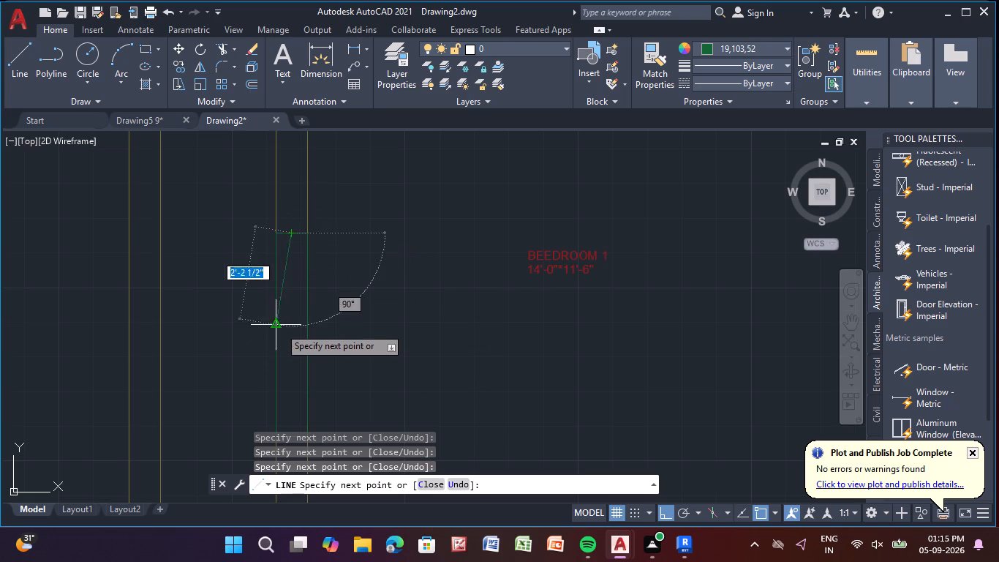
scroll(278, 329, down, 1)
middle_drag(293, 335, 293, 236)
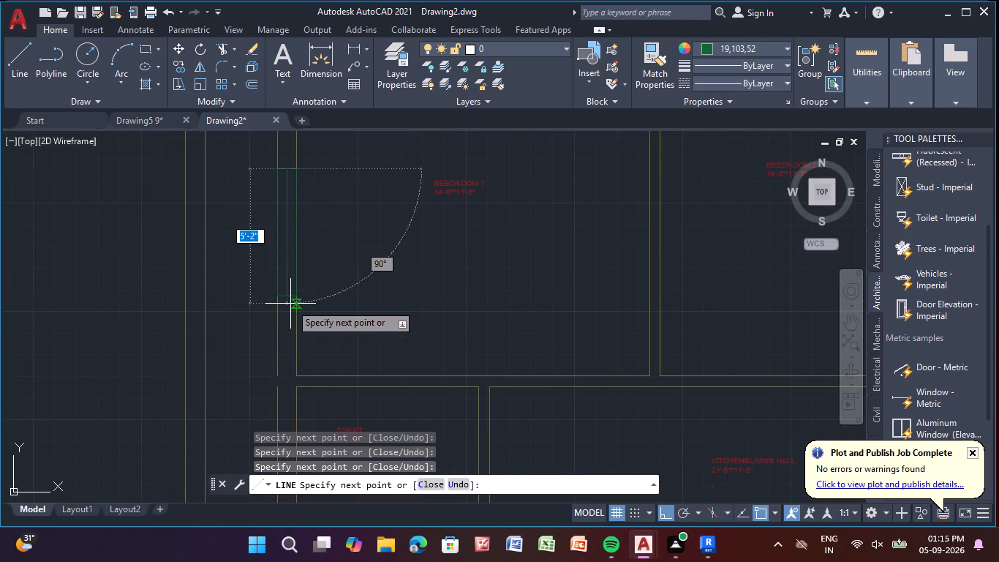
scroll(292, 298, up, 3)
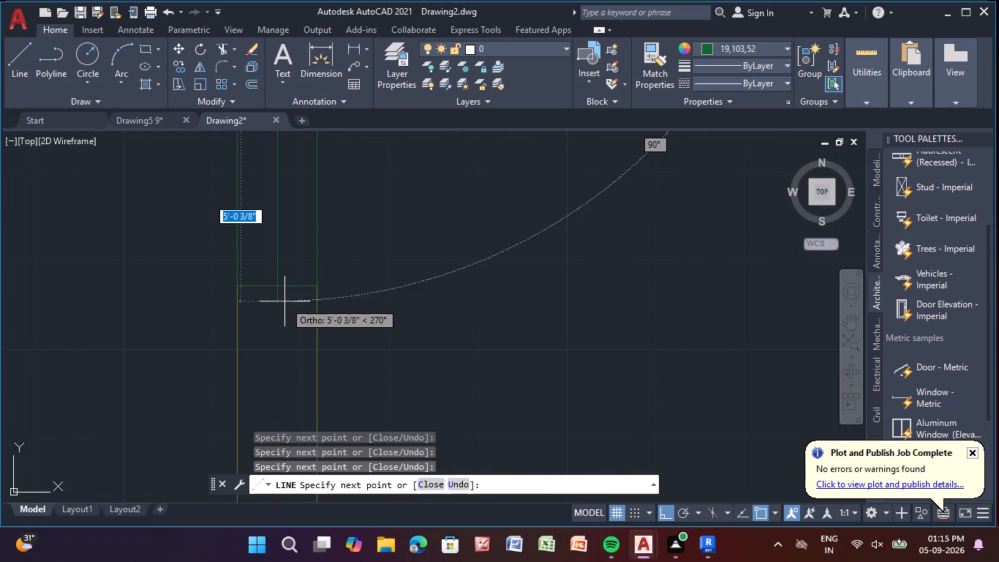
click(280, 285)
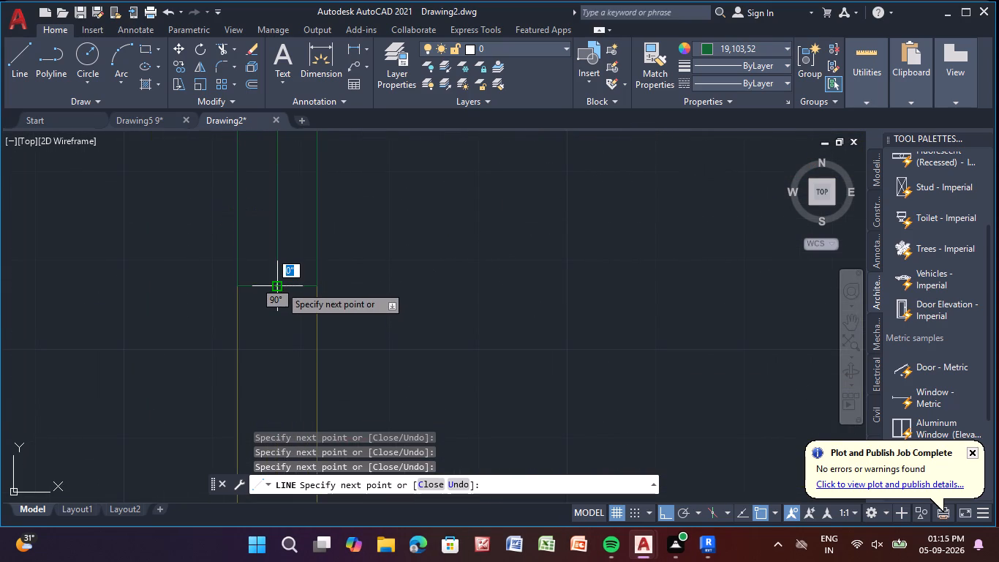
key(Escape)
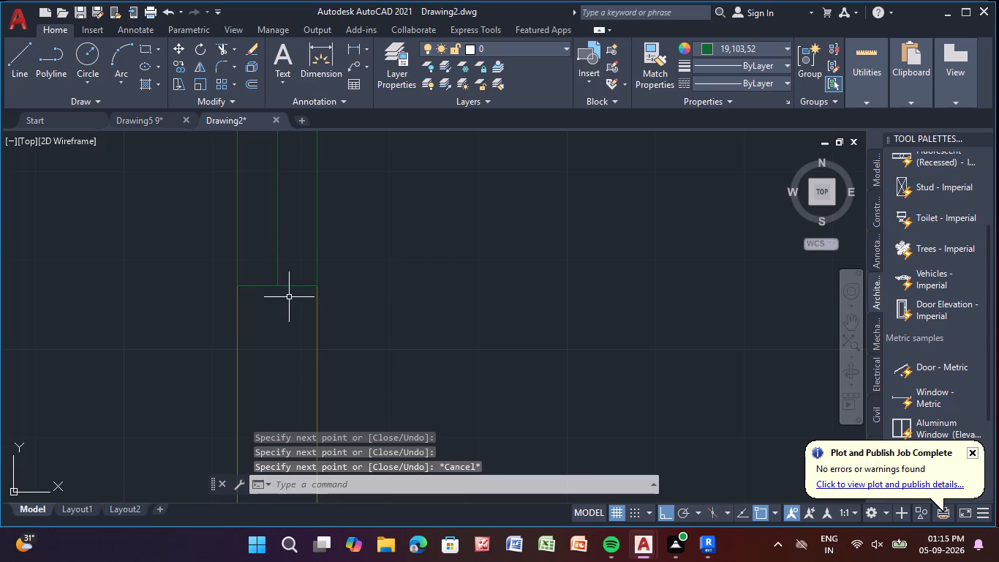
Outline a green window about 1'-8" long in the 9" west wall of the toilet adjoining BEEDROOM 1.
scroll(293, 301, down, 2)
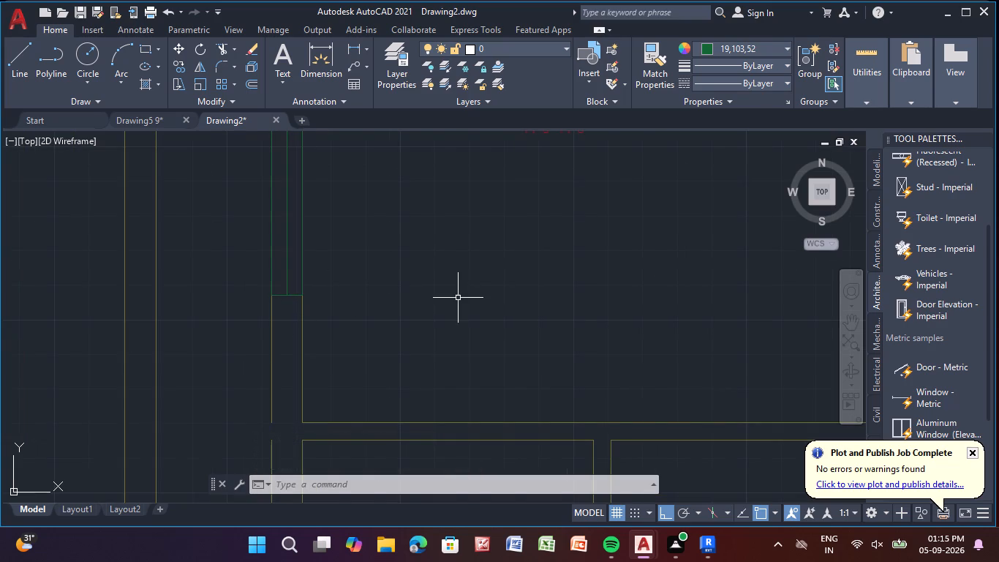
scroll(415, 288, up, 1)
scroll(331, 283, down, 4)
middle_drag(335, 294, 309, 226)
middle_drag(309, 231, 306, 259)
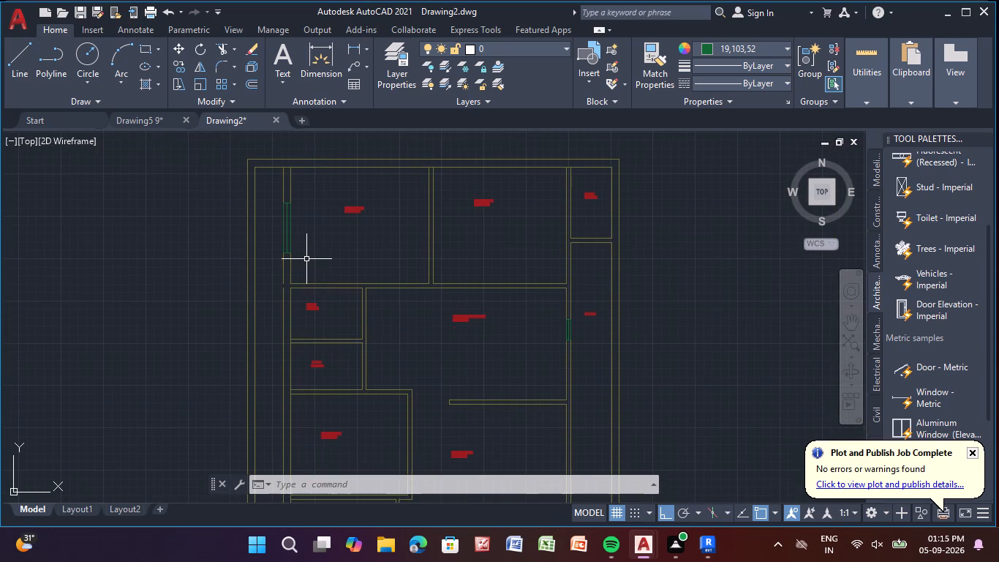
scroll(304, 315, up, 2)
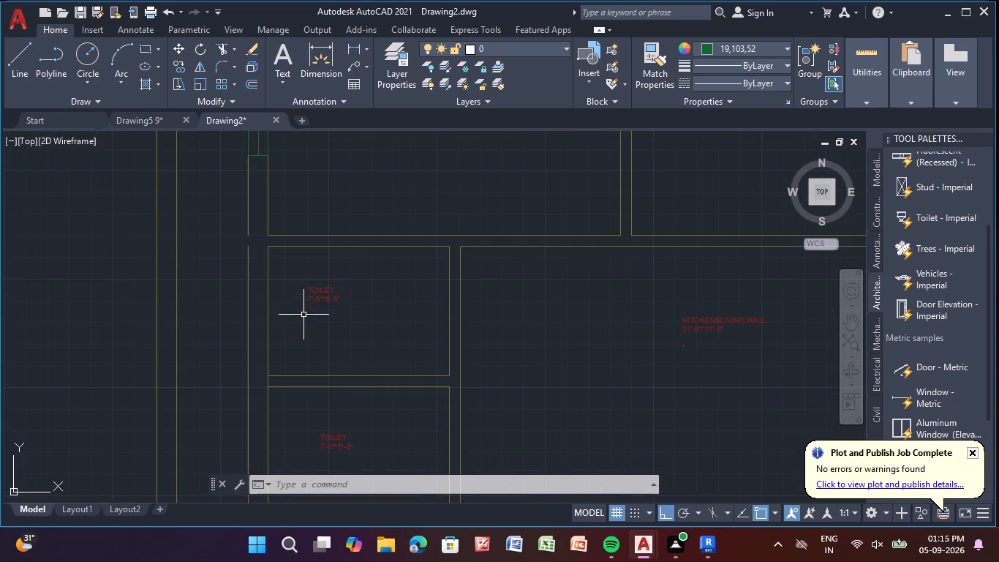
key(l)
key(Return)
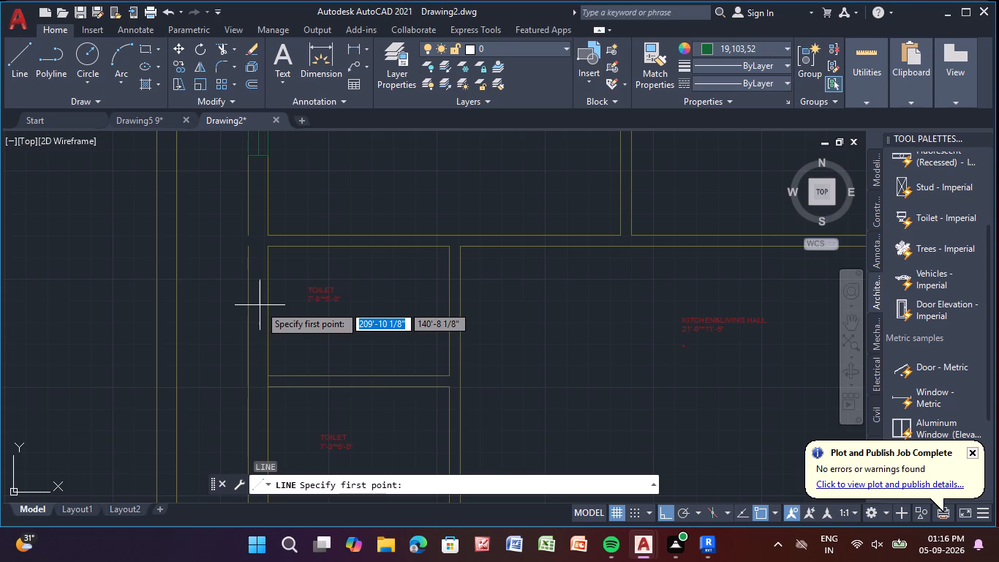
scroll(274, 306, up, 2)
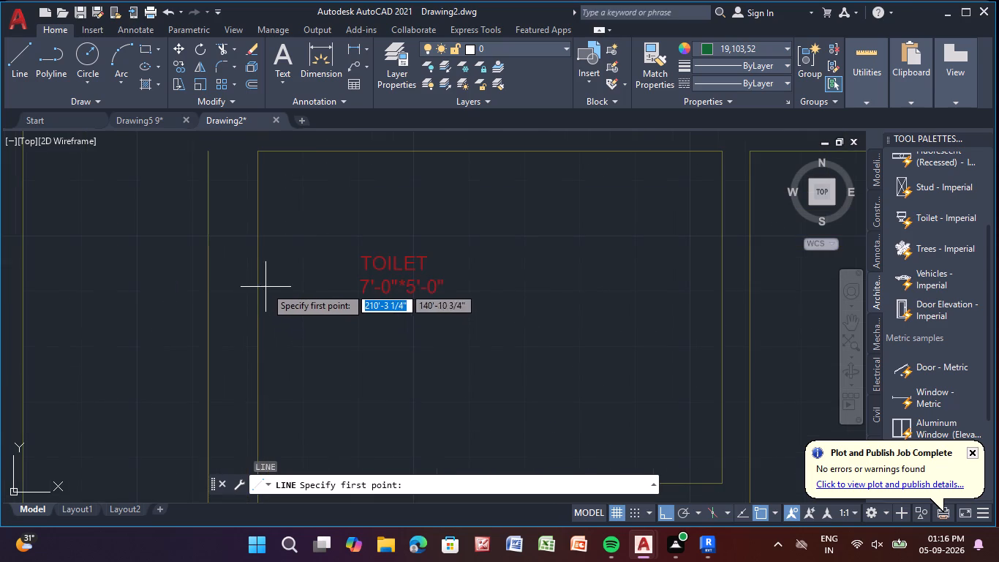
click(258, 240)
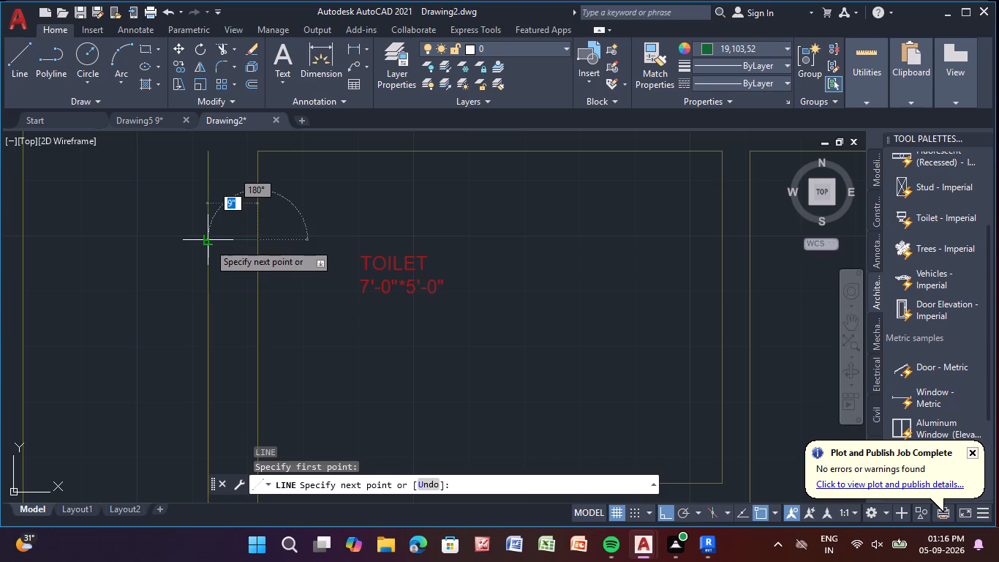
click(208, 243)
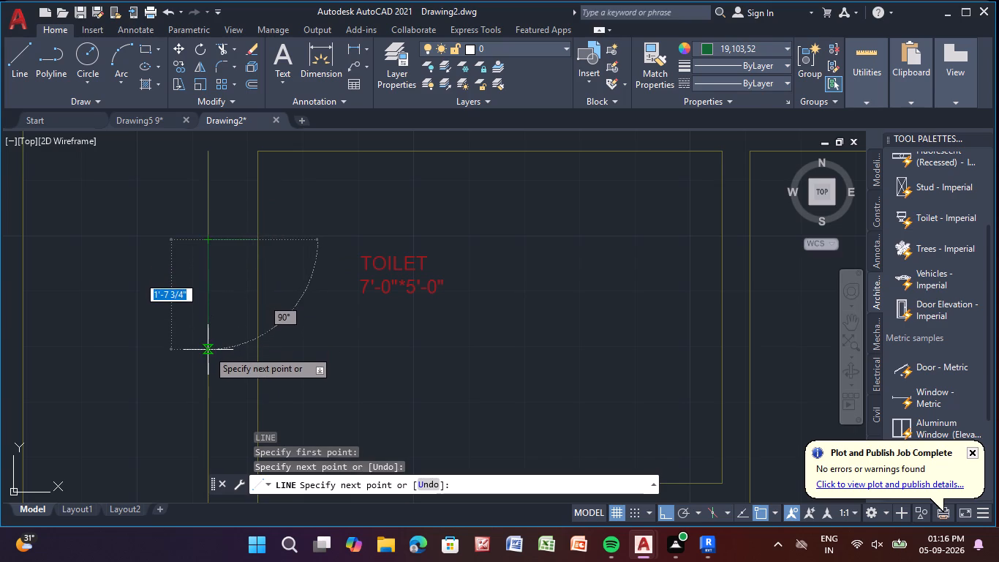
click(208, 350)
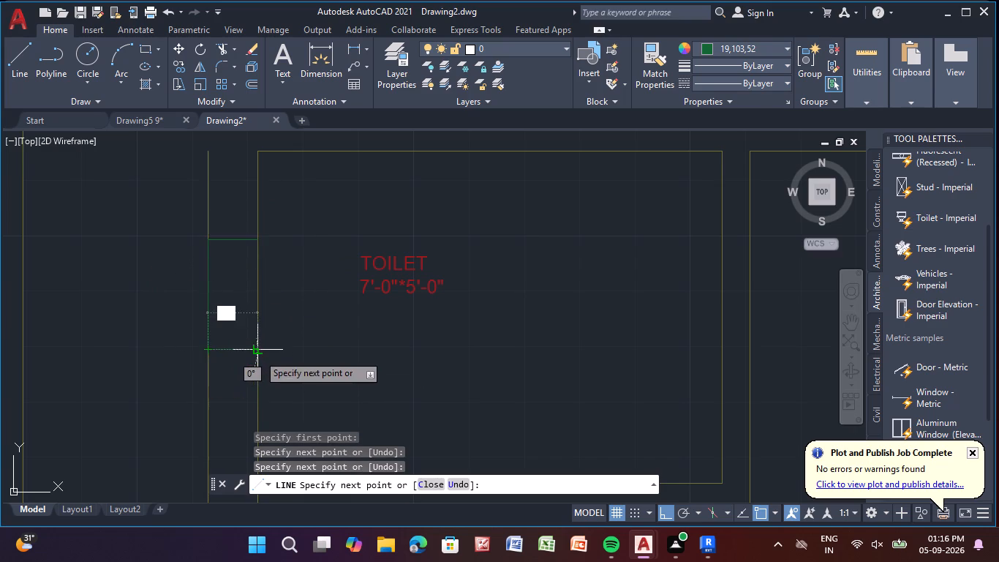
click(259, 353)
click(259, 245)
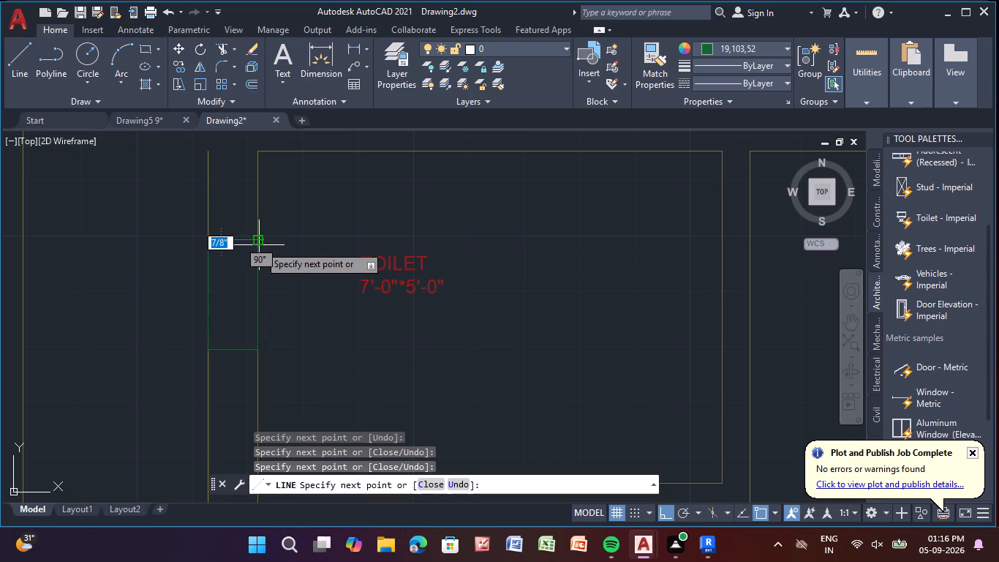
click(257, 234)
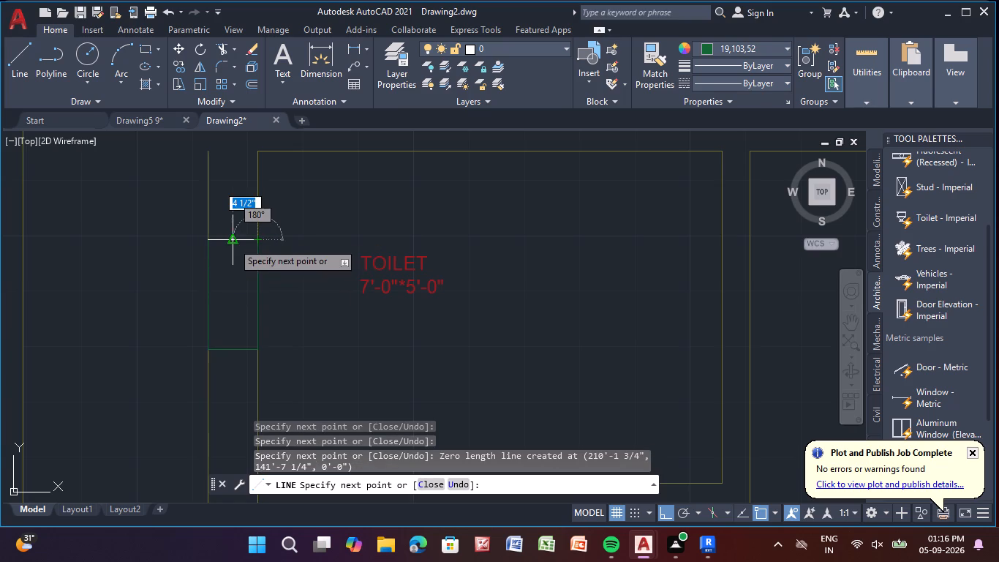
Draw the toilet window's centre line between the midpoints of its two short ends.
drag(233, 242, 233, 252)
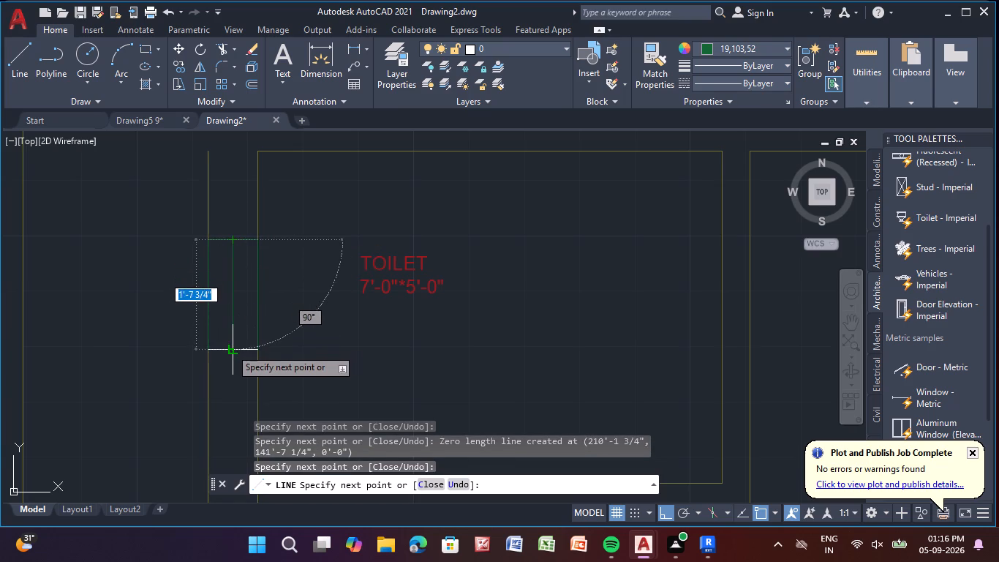
click(230, 348)
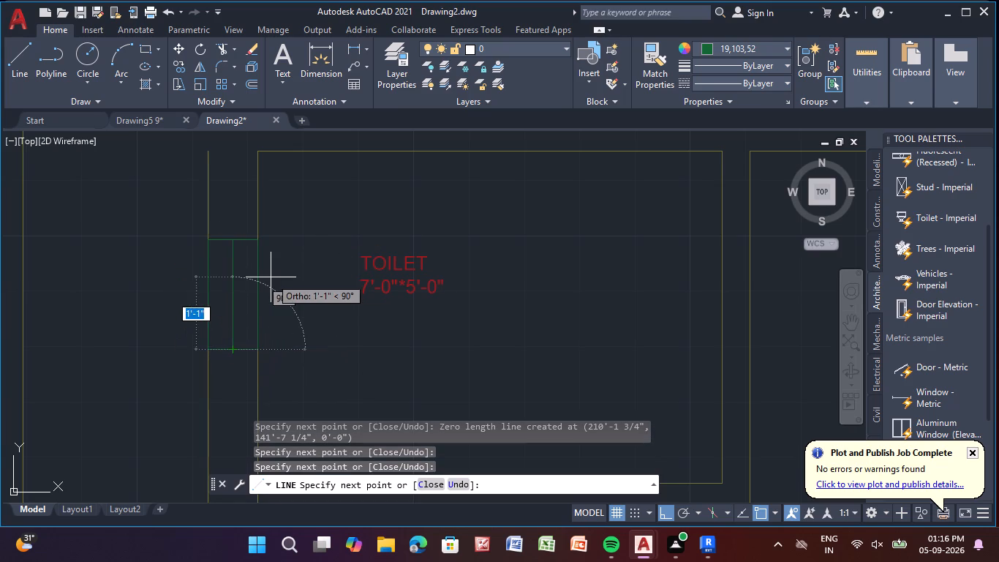
key(Escape)
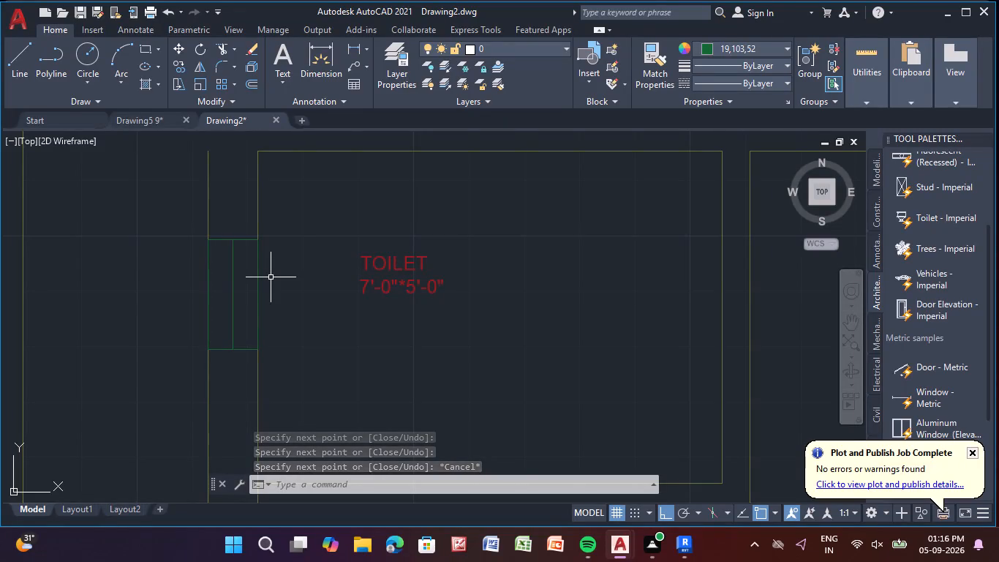
Group the five green lines of the window in the west wall of the toilet adjoining BEEDROOM 1.
click(222, 239)
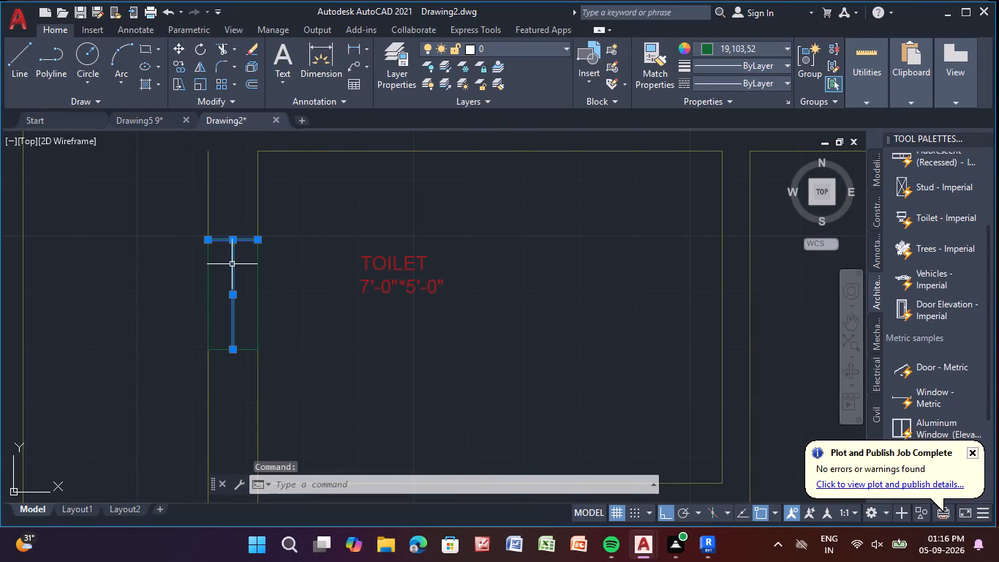
click(232, 264)
click(207, 288)
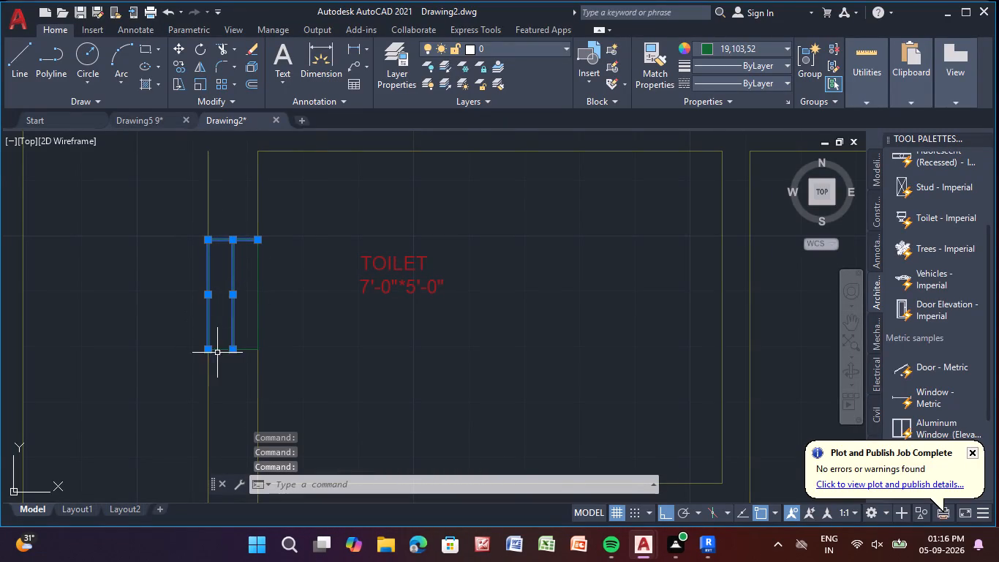
scroll(260, 326, up, 2)
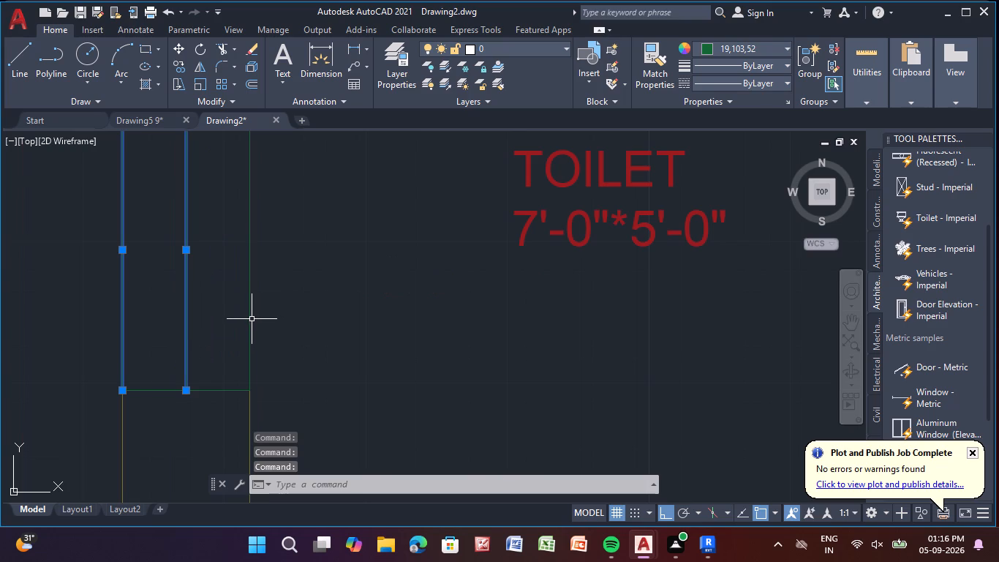
click(249, 321)
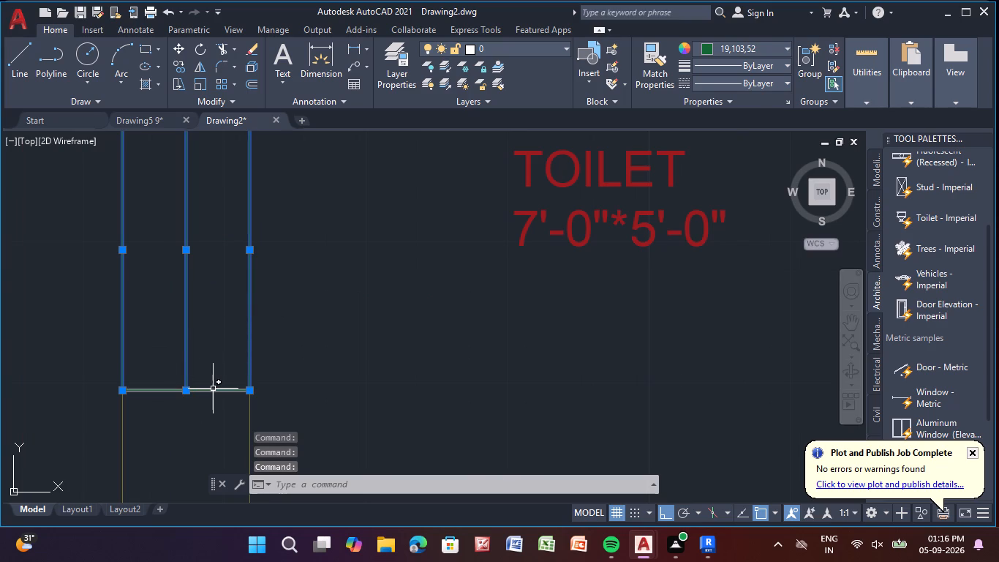
click(213, 389)
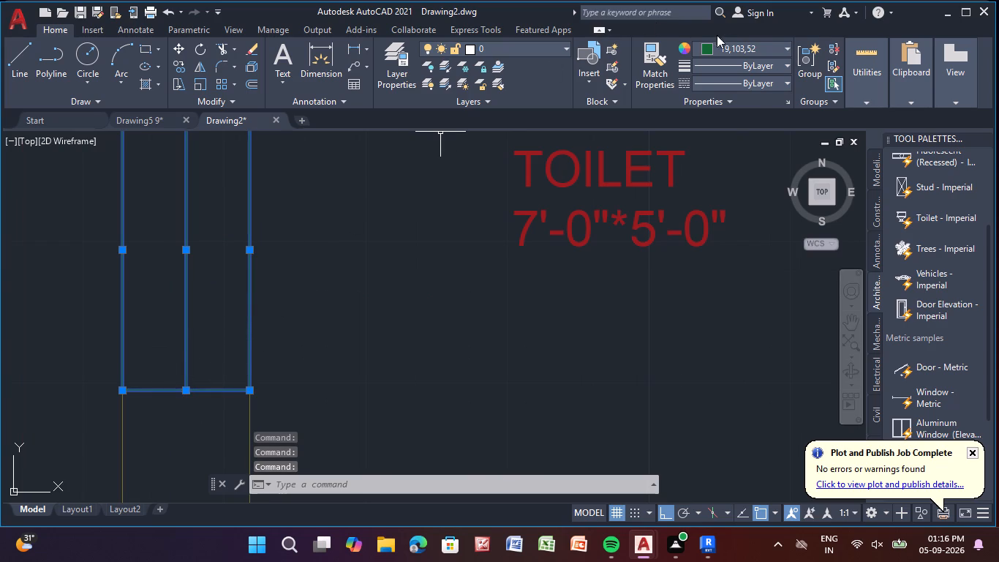
click(802, 49)
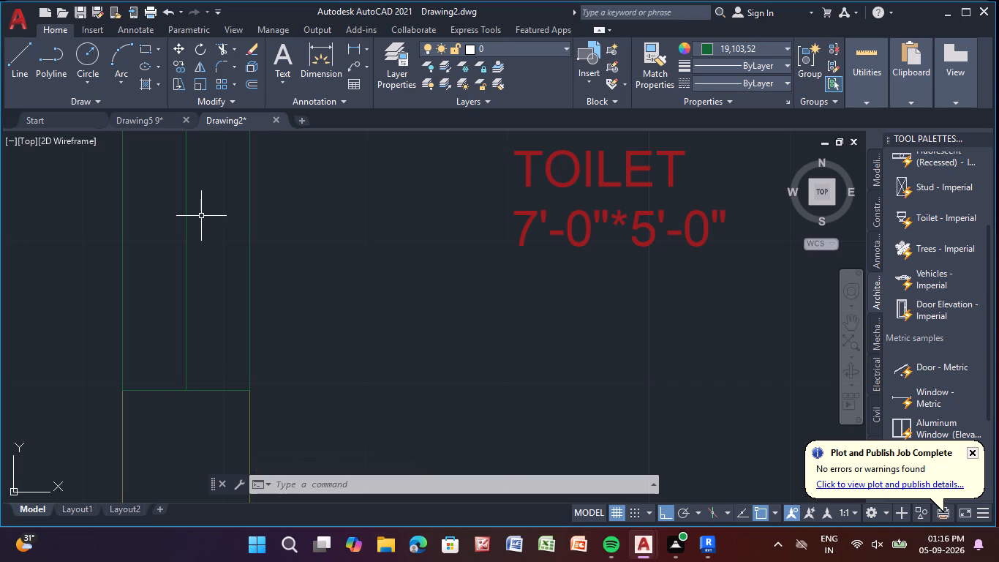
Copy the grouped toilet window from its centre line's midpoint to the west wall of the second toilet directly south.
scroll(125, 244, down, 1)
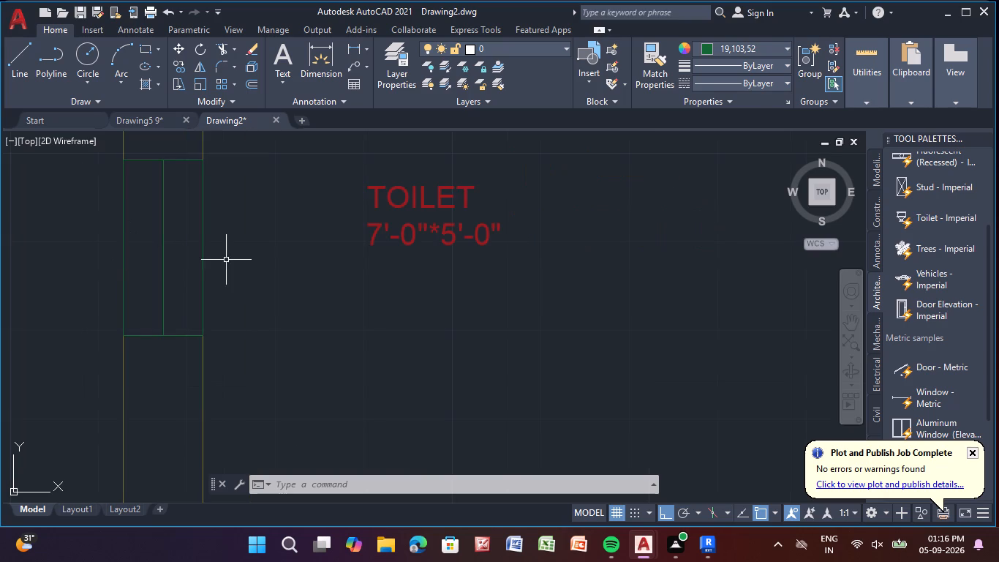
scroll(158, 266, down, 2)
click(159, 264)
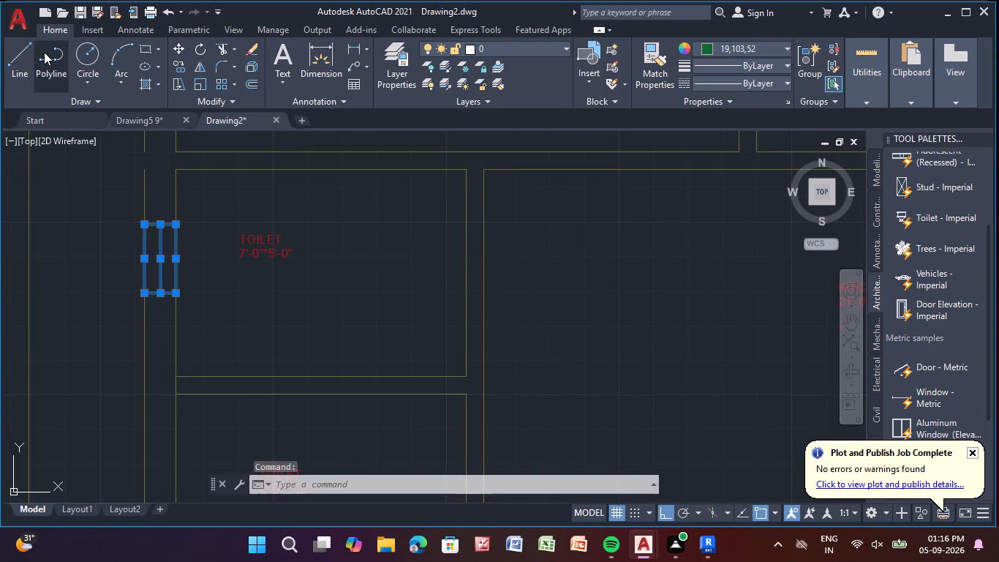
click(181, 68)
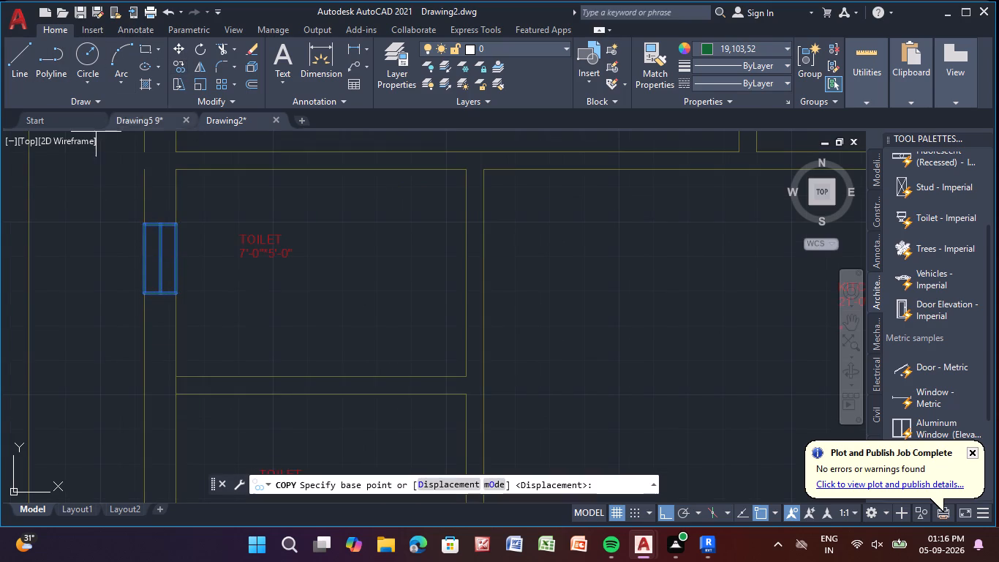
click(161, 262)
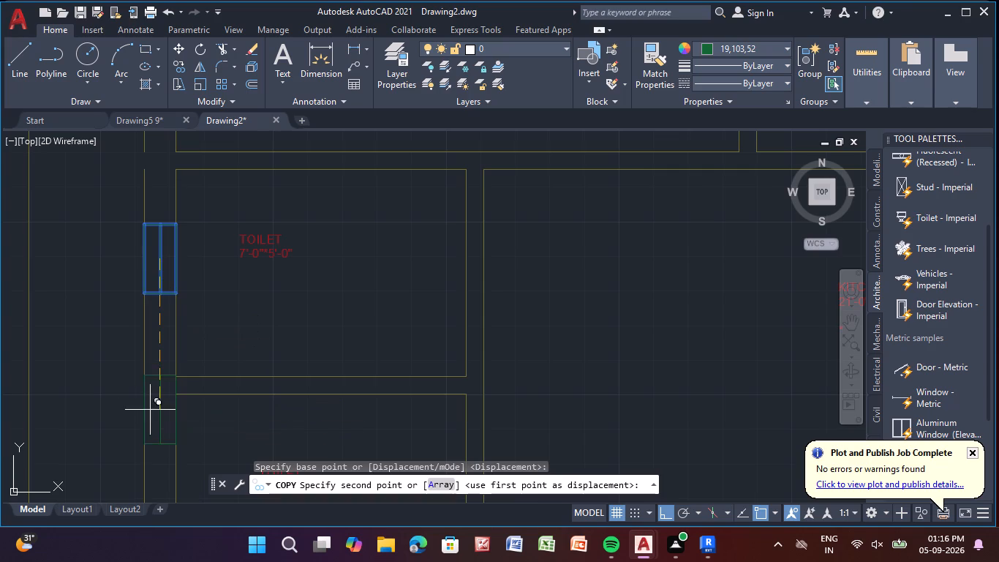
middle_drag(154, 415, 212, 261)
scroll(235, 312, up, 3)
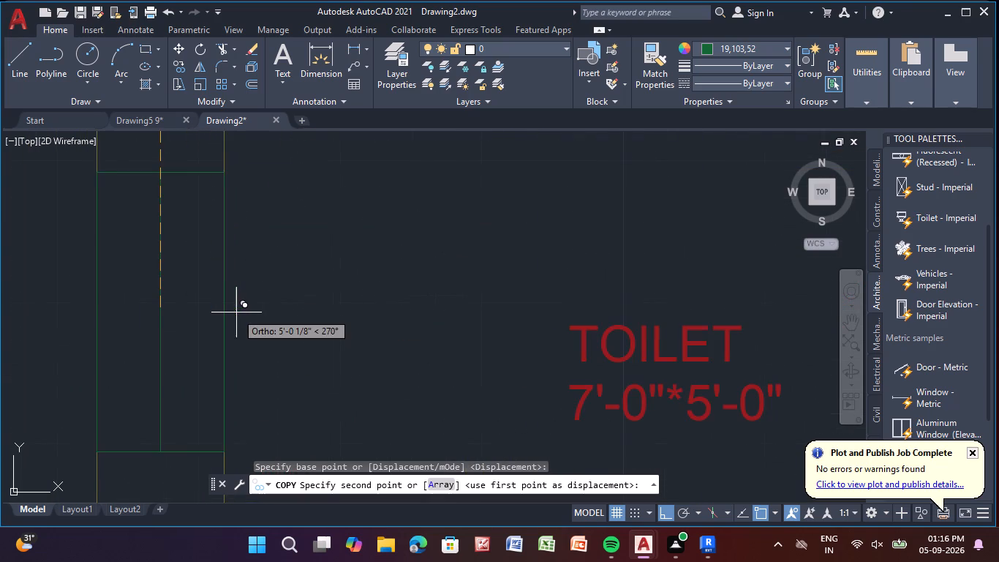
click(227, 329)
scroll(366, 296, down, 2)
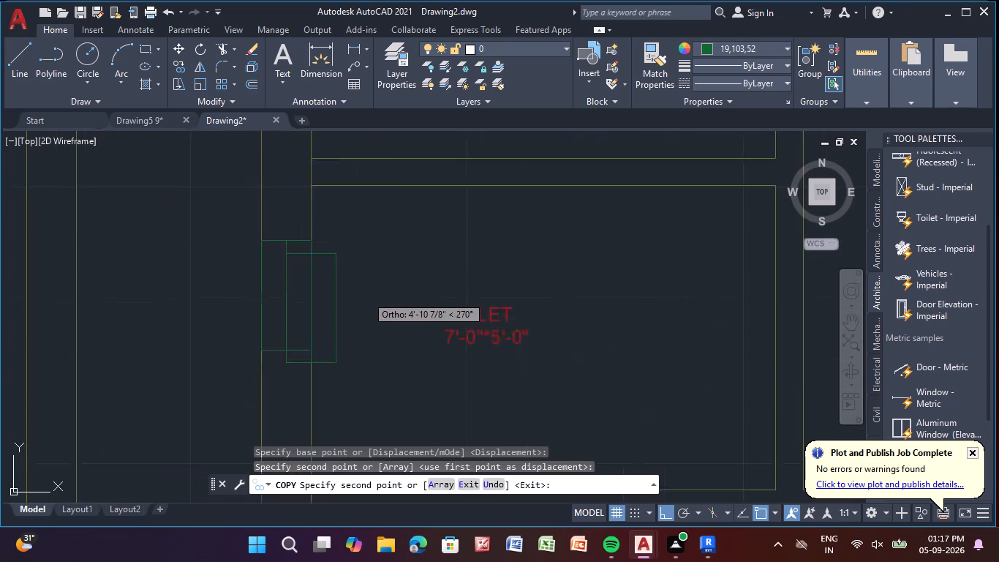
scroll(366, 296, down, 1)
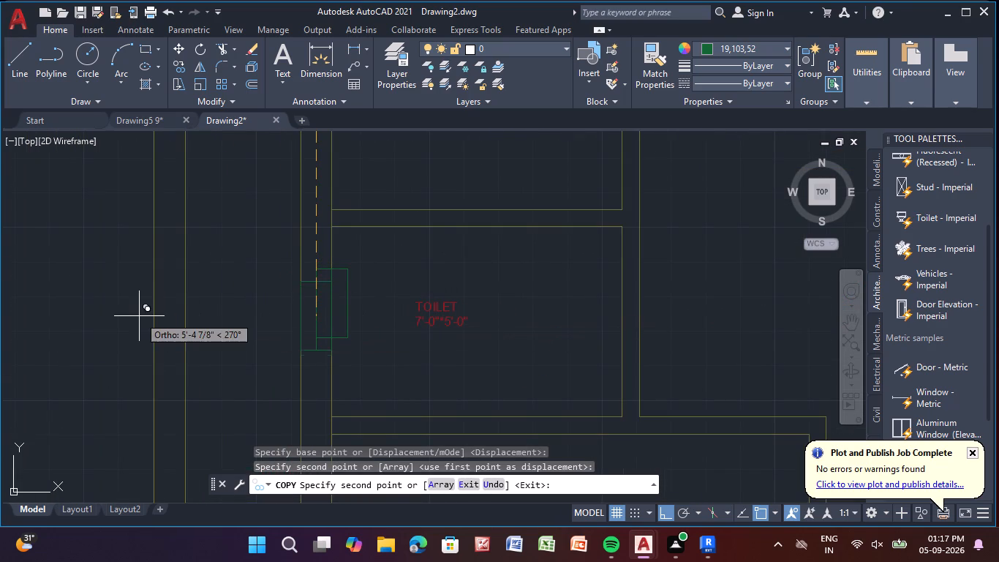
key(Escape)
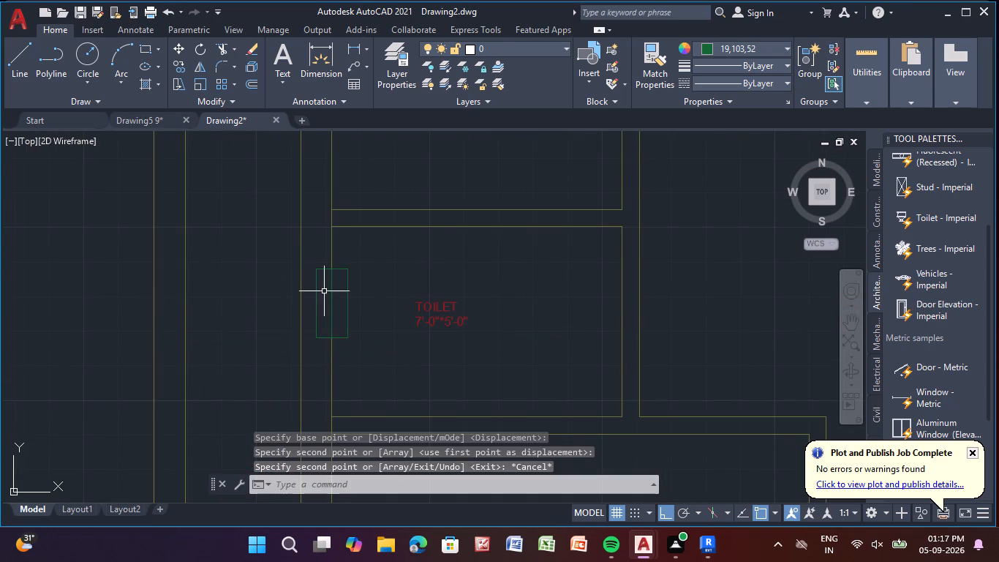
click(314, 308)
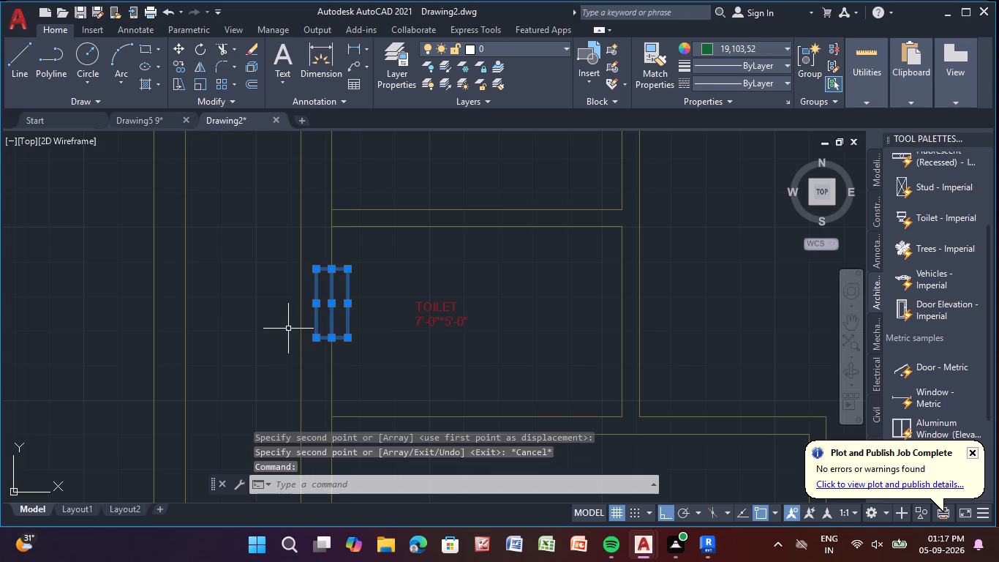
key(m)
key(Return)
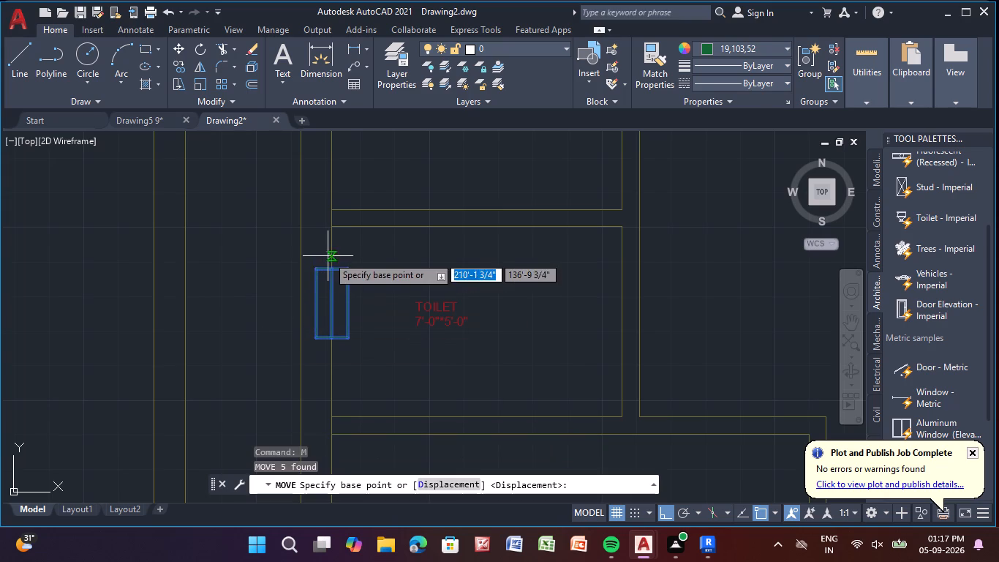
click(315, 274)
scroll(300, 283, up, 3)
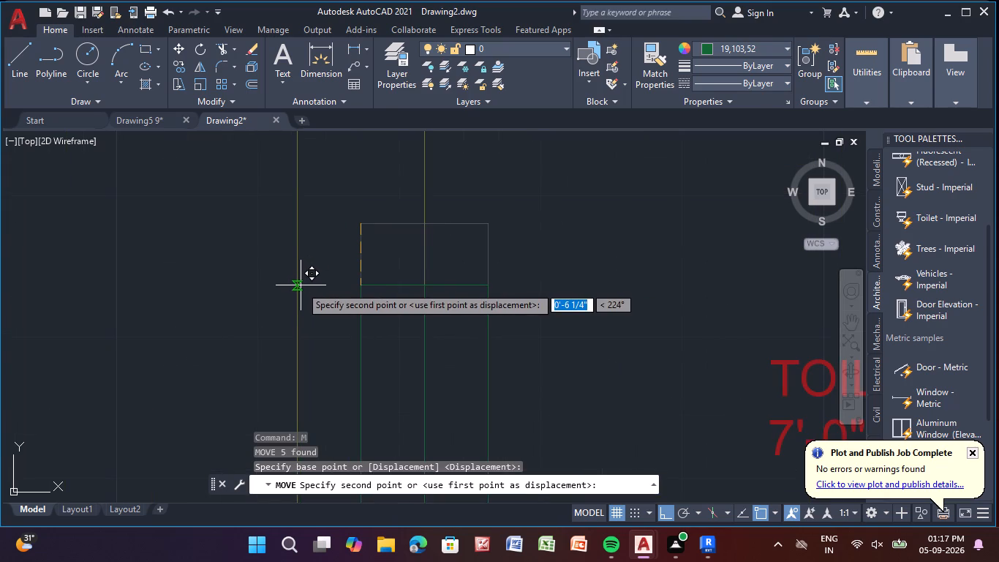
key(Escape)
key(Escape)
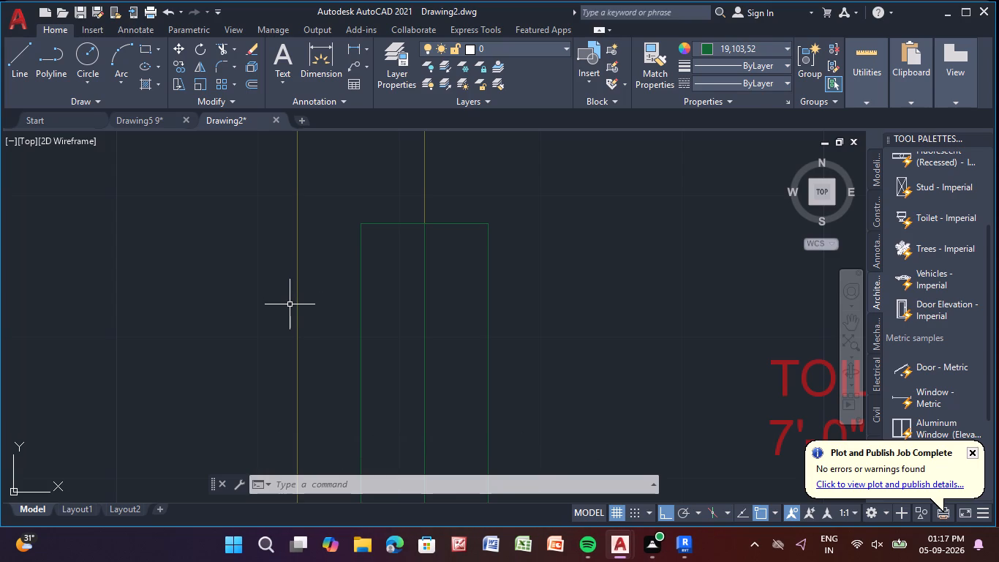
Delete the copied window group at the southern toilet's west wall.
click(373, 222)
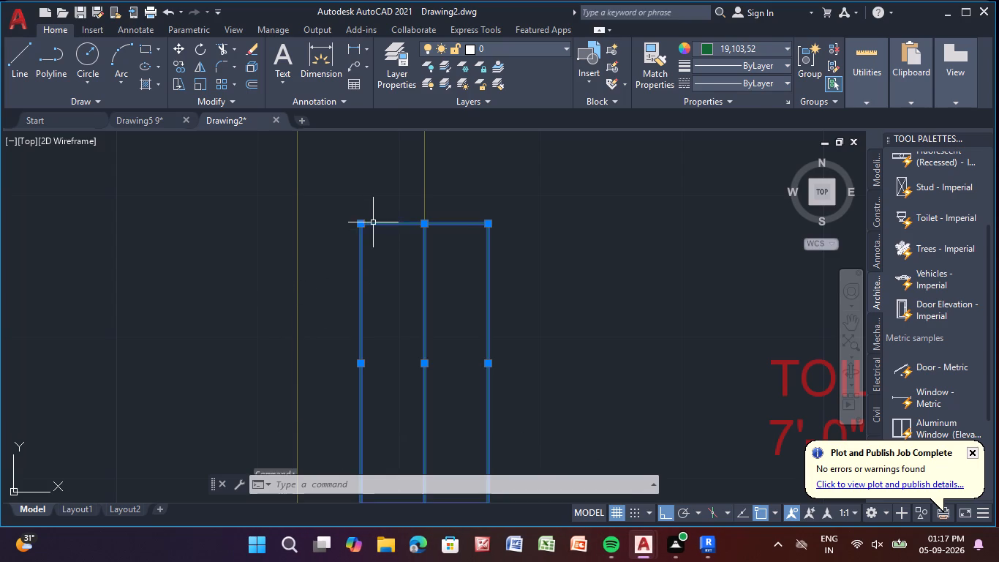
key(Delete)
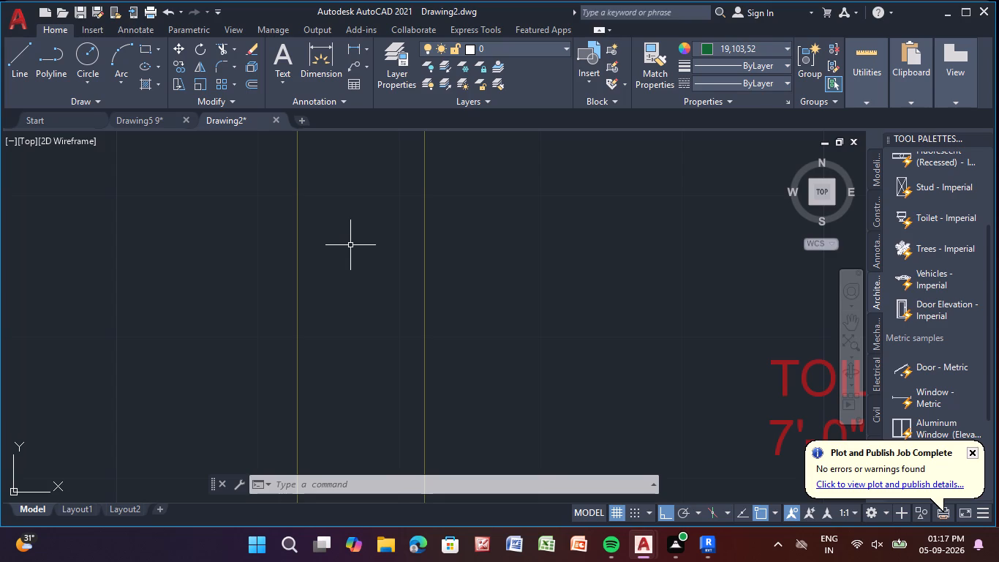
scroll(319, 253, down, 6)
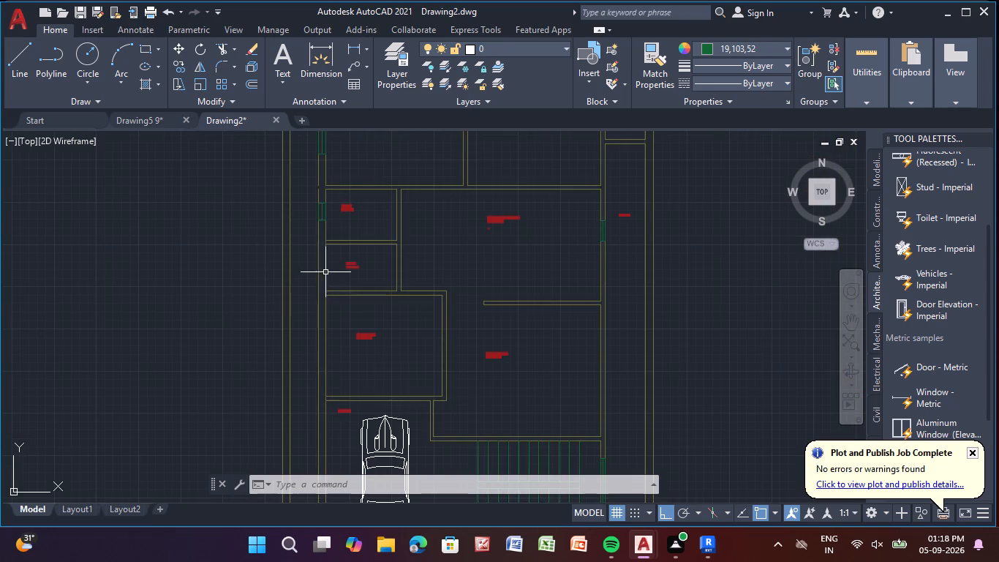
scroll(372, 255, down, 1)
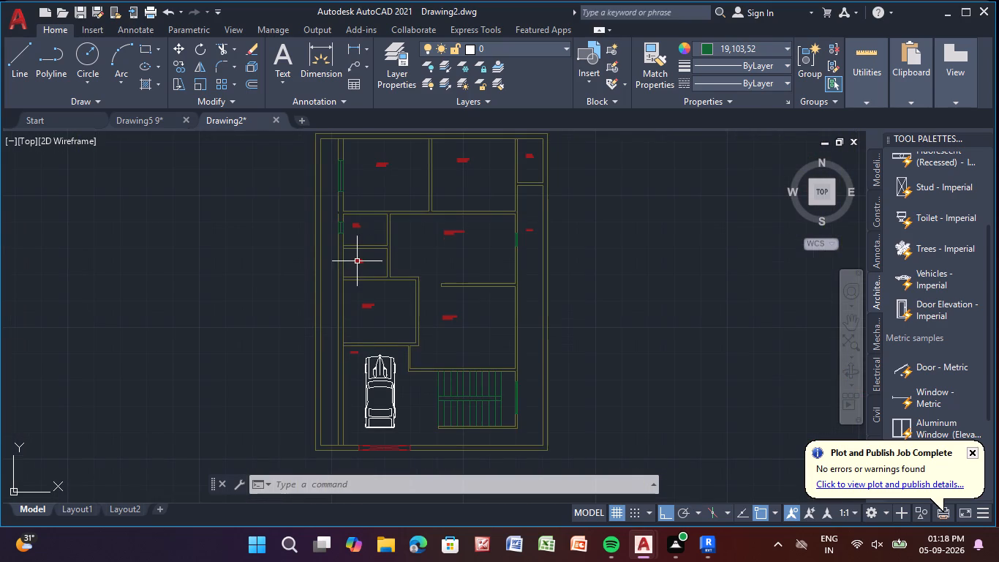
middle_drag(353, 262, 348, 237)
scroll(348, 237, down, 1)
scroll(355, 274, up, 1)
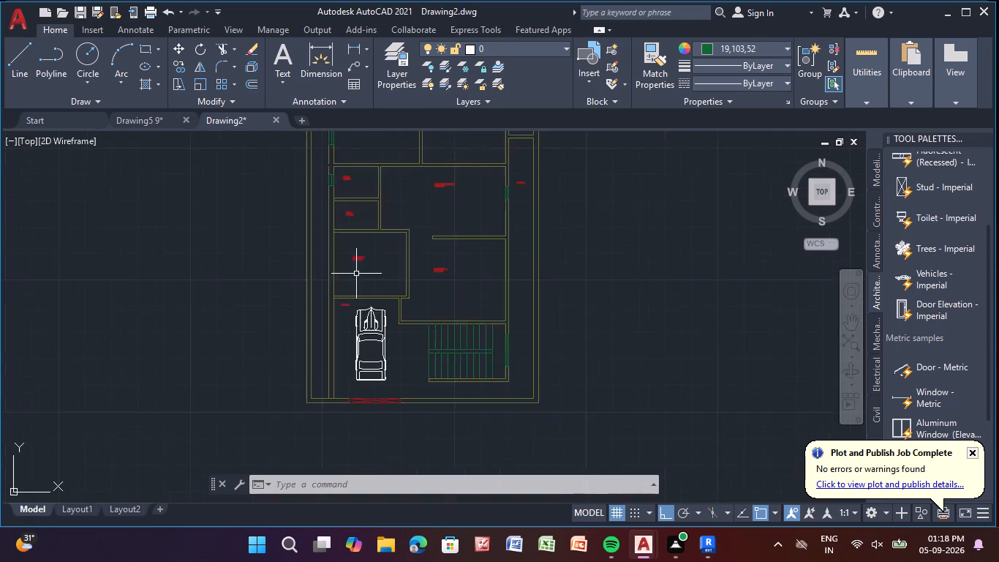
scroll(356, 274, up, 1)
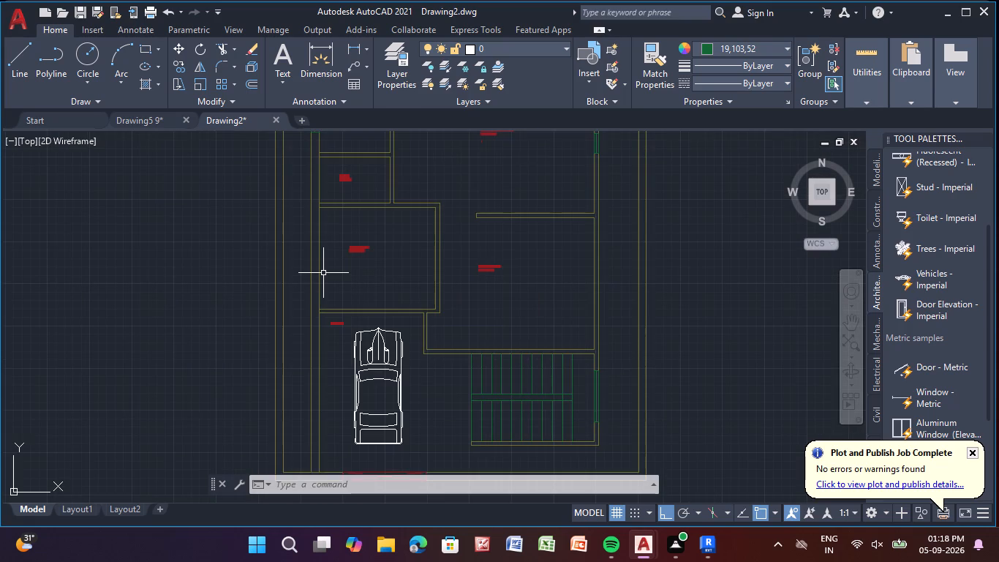
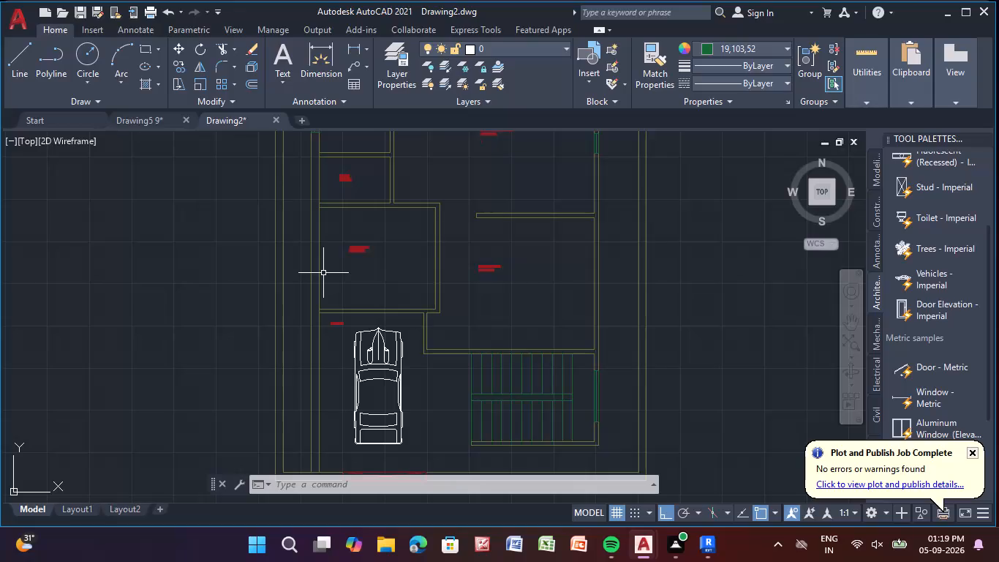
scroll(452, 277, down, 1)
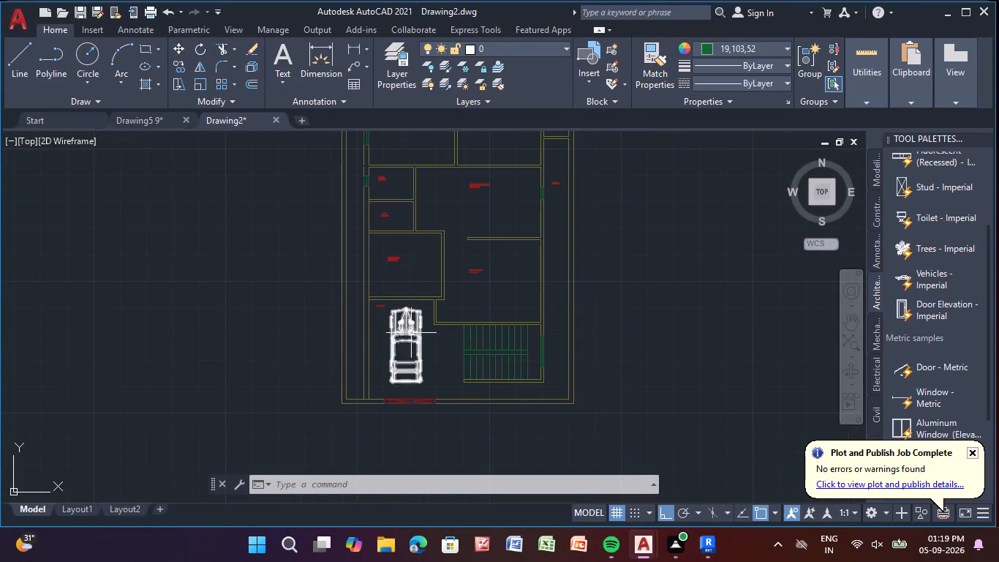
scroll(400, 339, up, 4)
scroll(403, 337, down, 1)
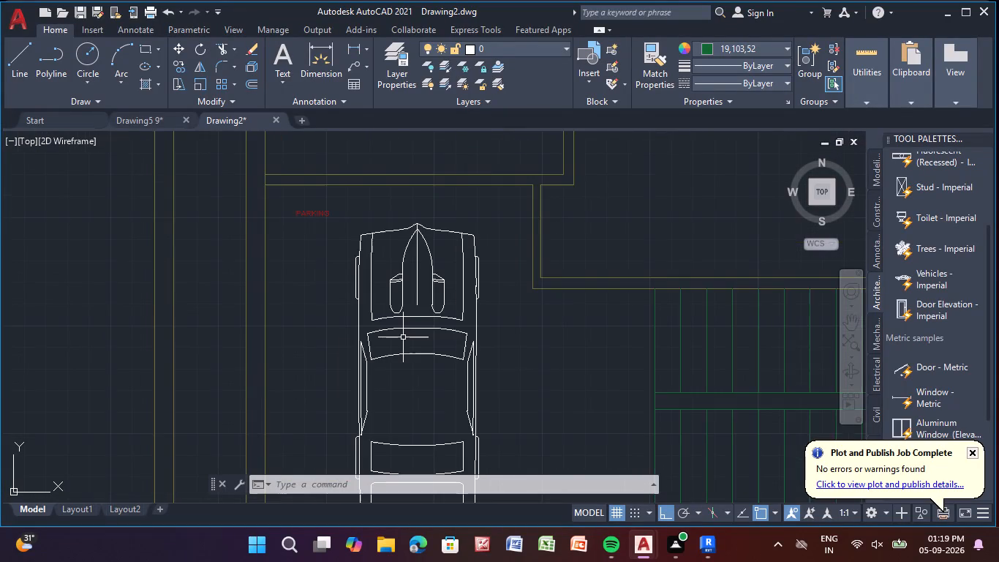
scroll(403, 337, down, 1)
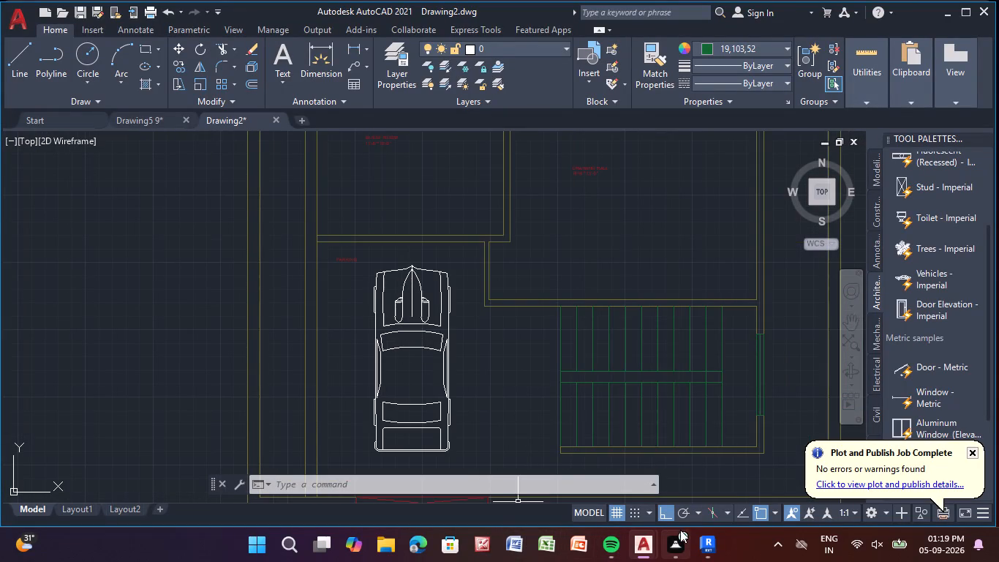
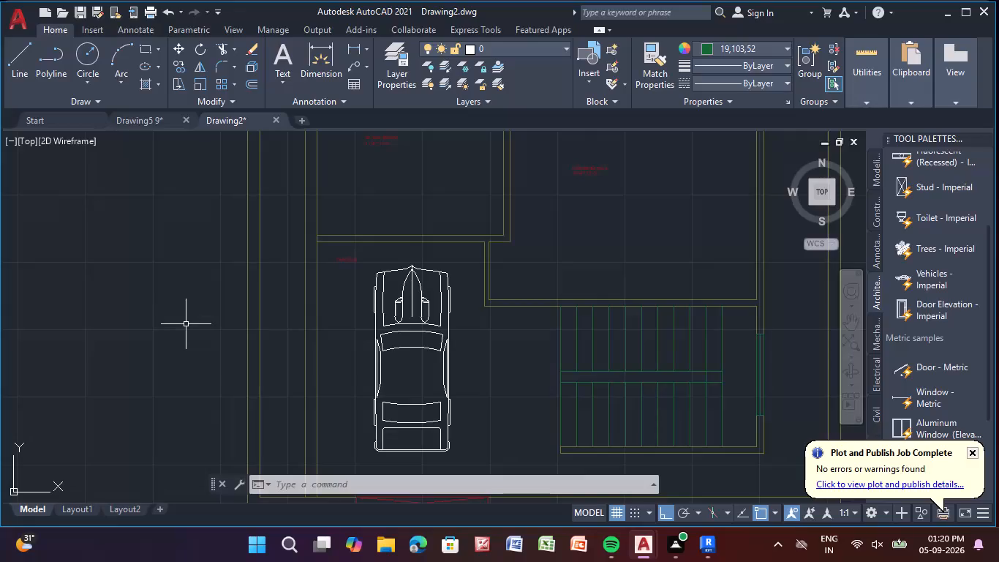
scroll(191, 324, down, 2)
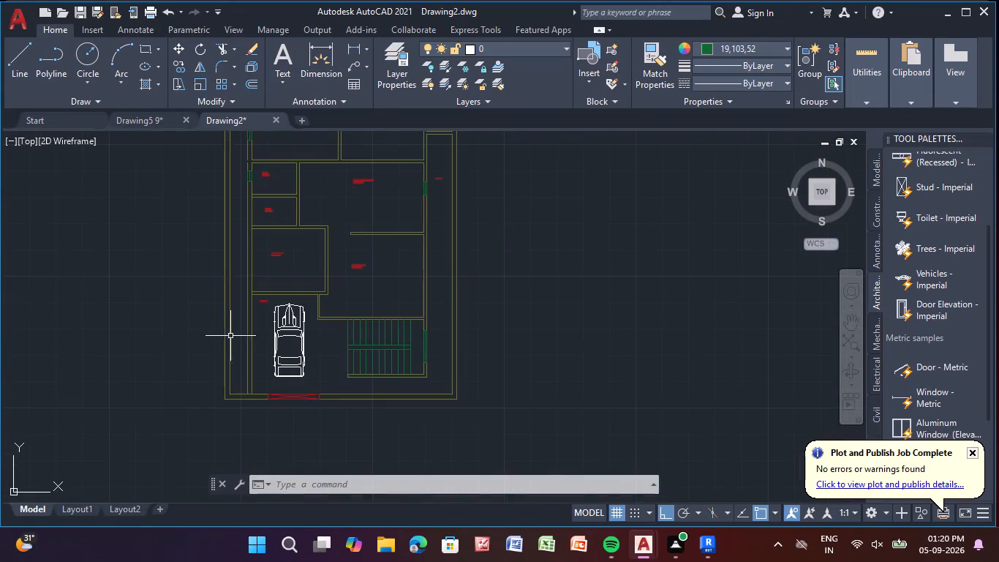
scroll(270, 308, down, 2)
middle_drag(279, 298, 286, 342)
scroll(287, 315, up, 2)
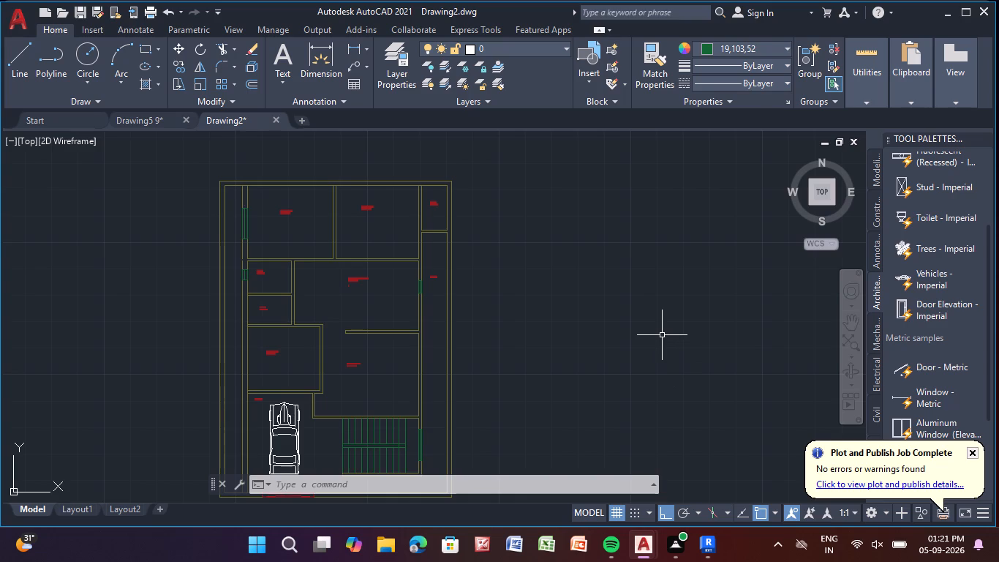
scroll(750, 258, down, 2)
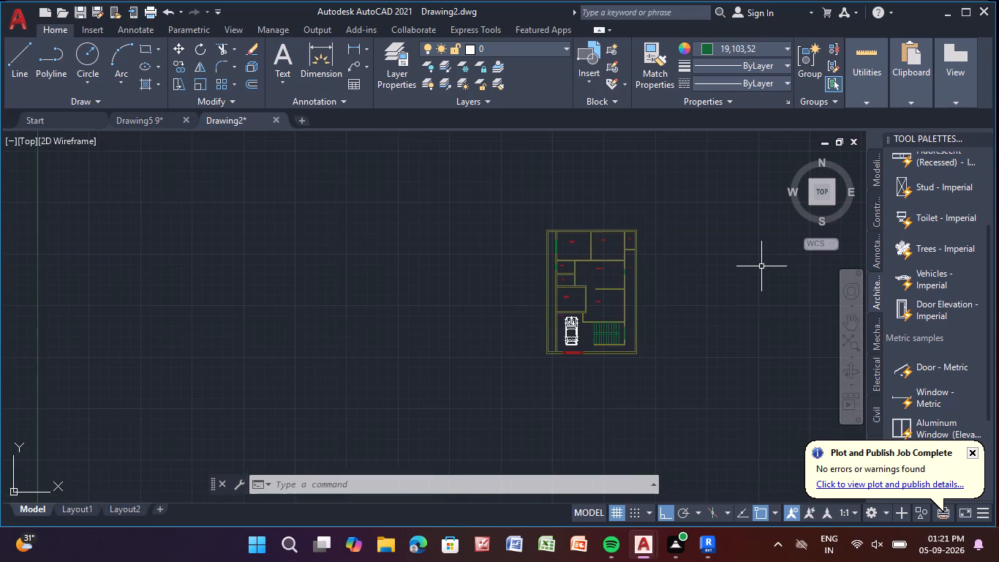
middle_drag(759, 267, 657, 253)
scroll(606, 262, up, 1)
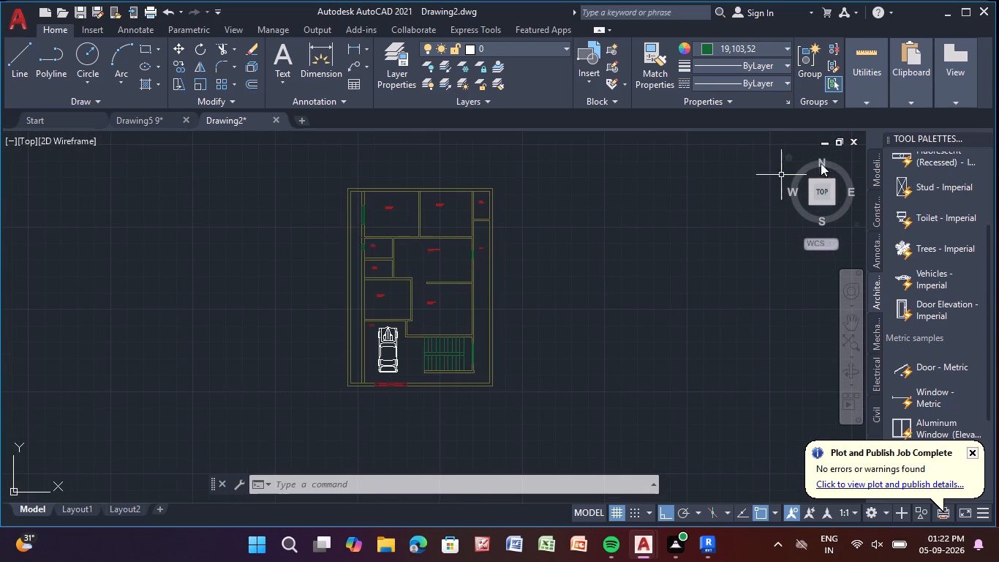
Exit the program and save the Drawing2 floor plan in Documents under the file name Drawing 55.
click(987, 11)
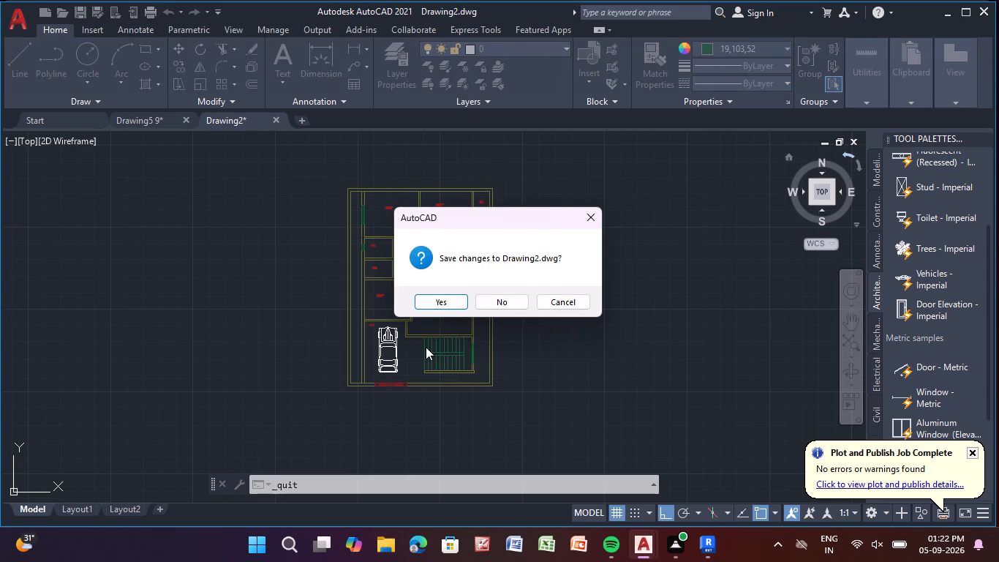
scroll(426, 347, up, 1)
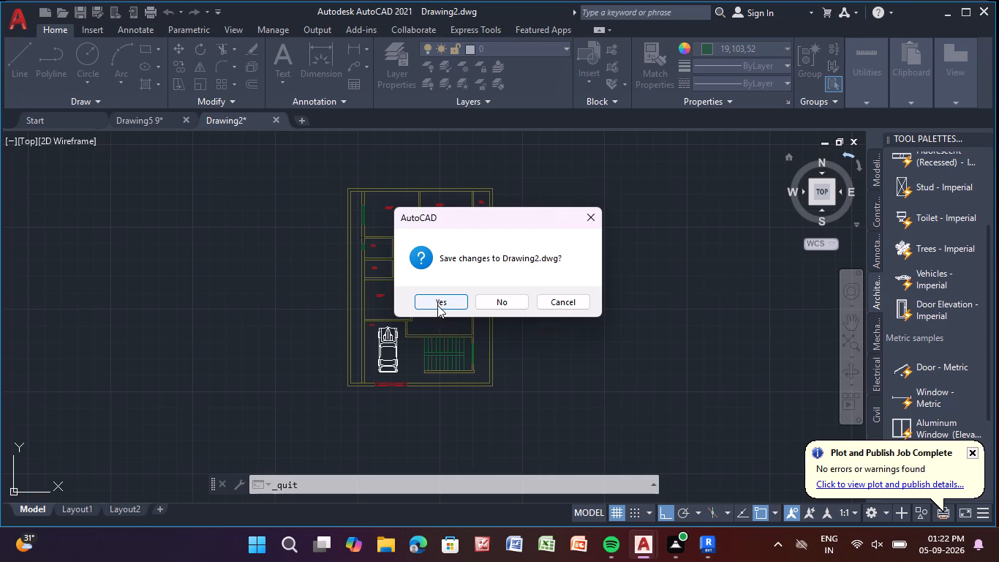
click(437, 304)
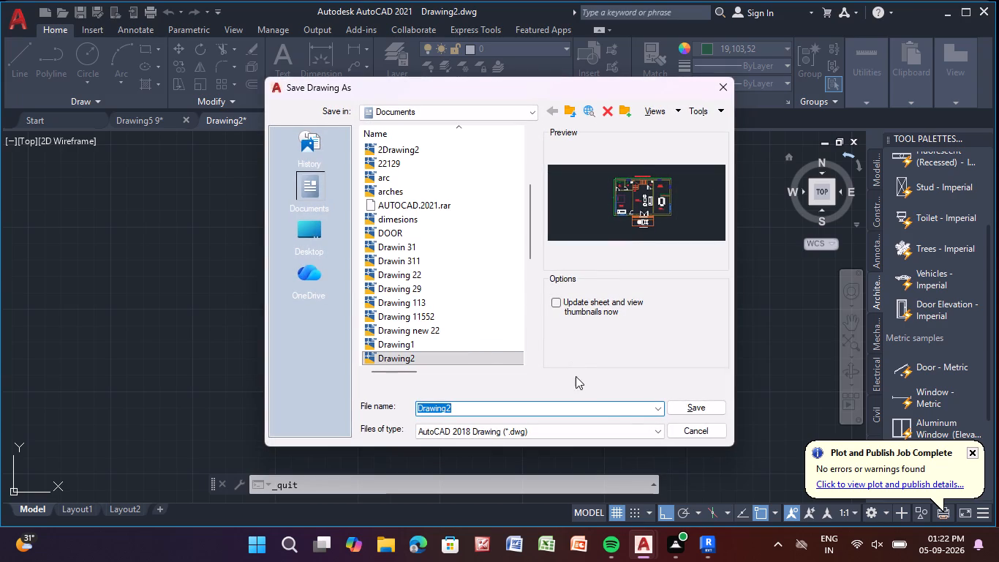
click(615, 412)
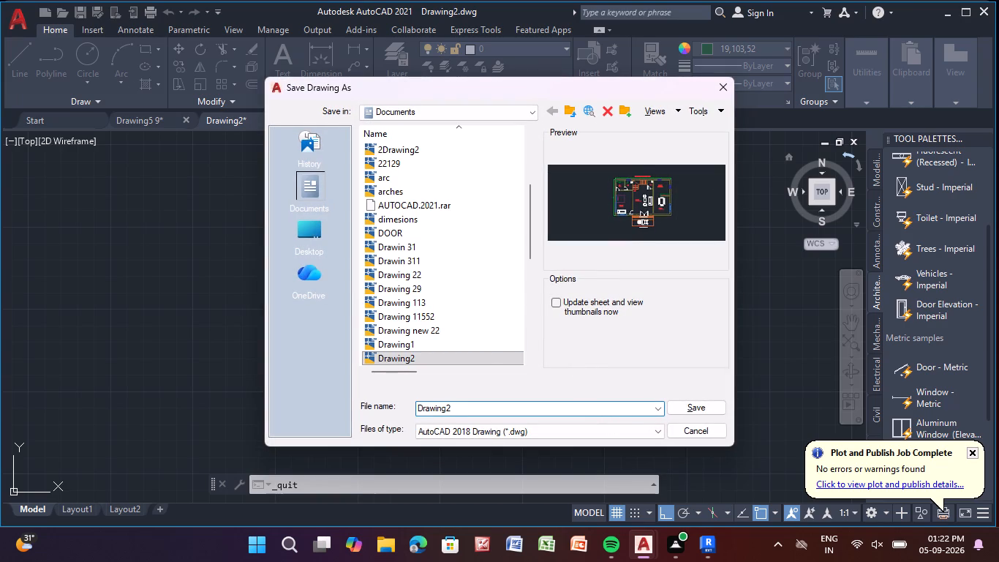
key(BackSpace)
key(space)
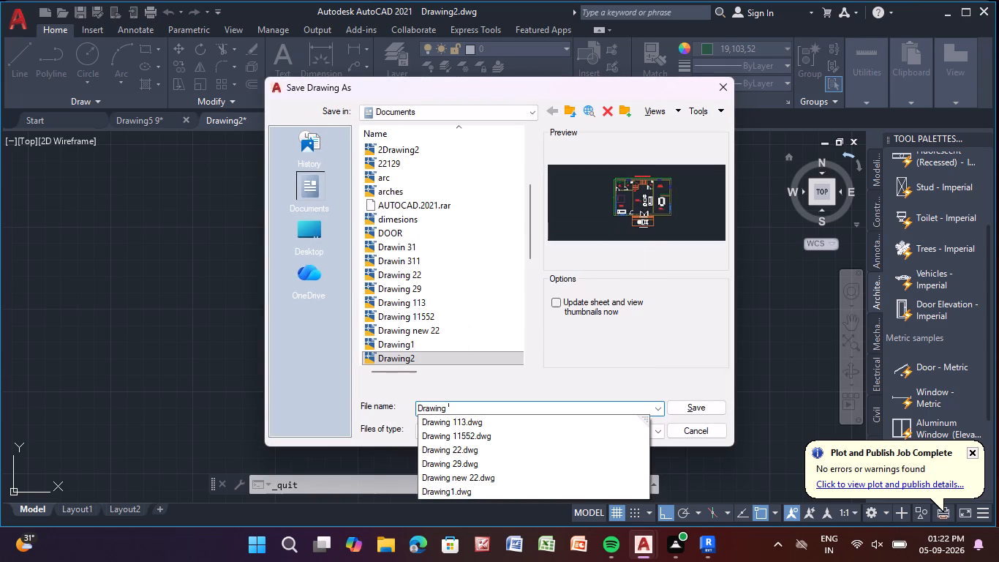
text(55)
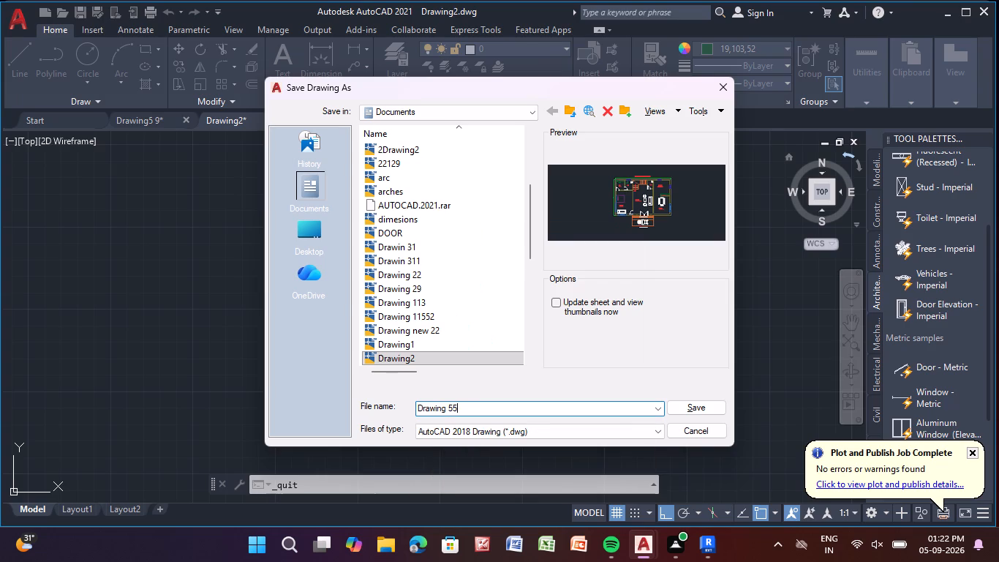
click(711, 413)
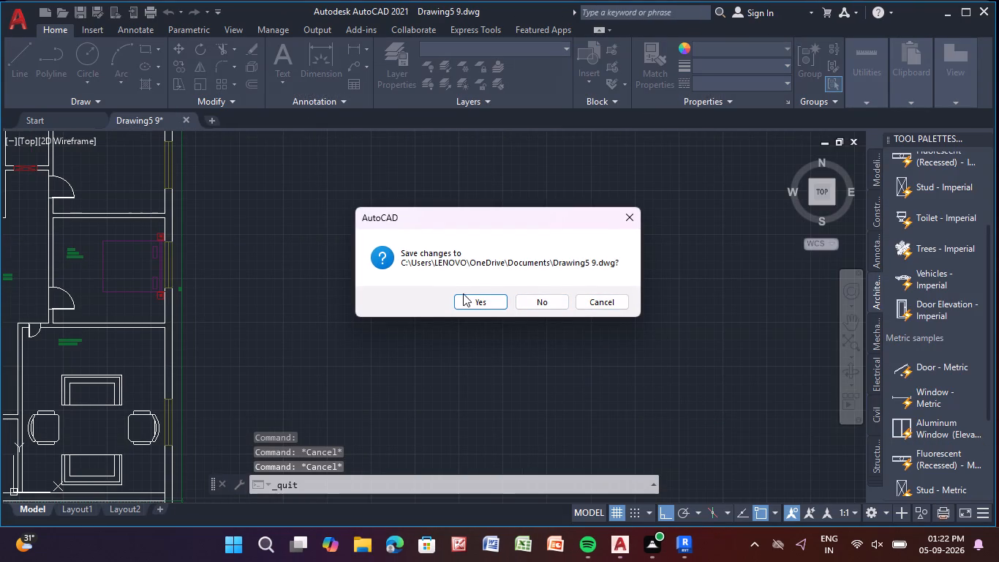
Save the changes to Drawing5 9.dwg while exiting.
click(465, 304)
scroll(492, 352, down, 2)
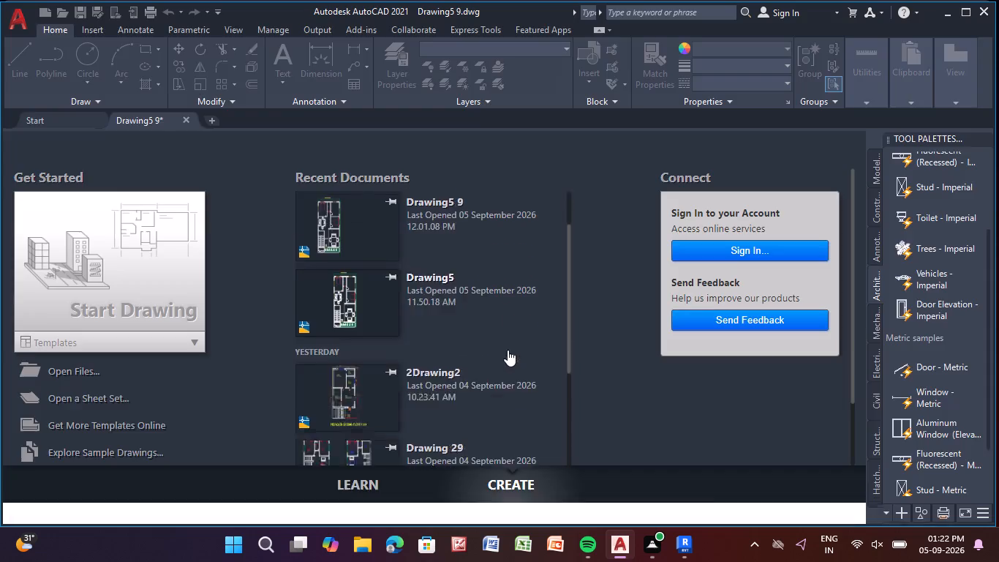
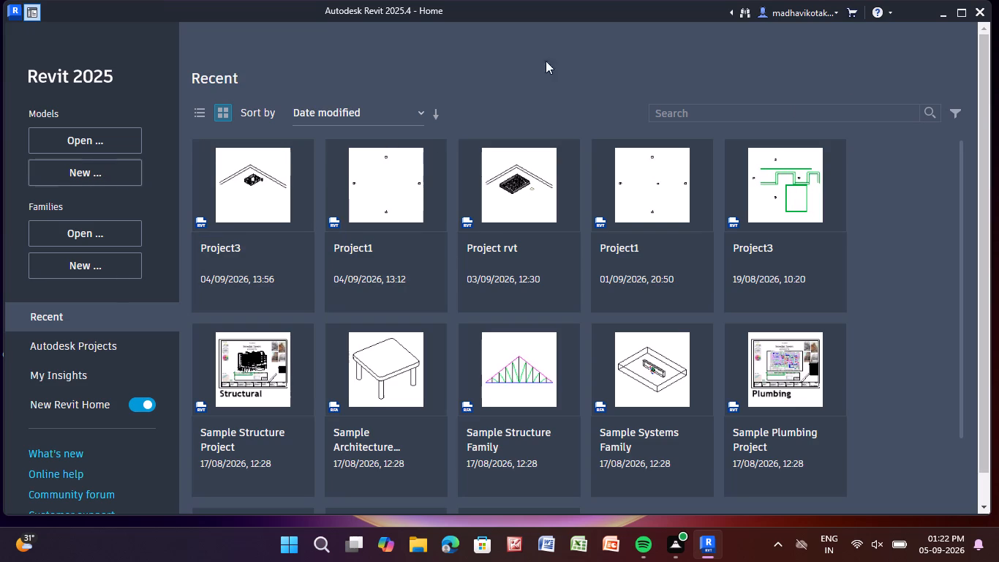
Close Revit 2025 from its home screen.
click(984, 10)
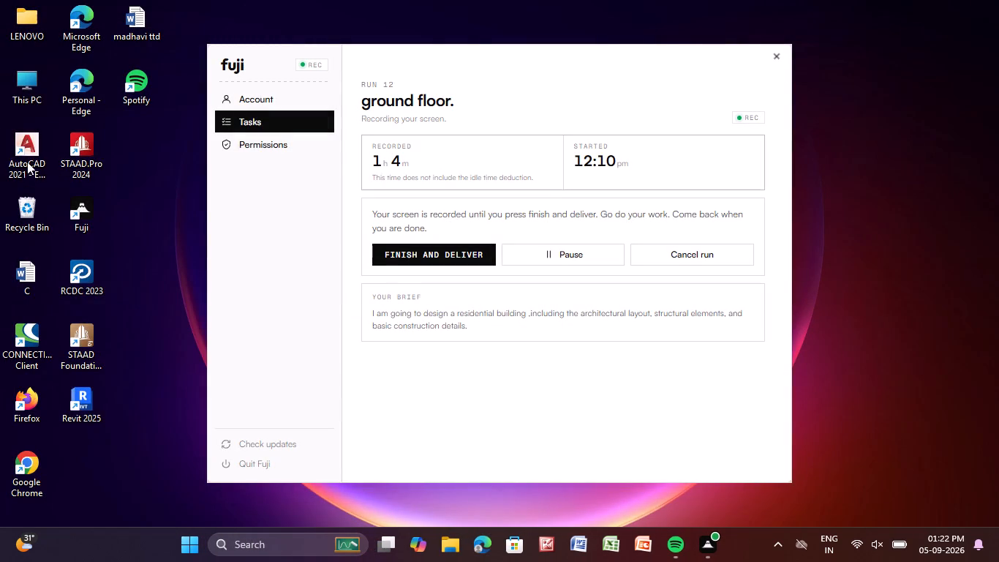
Launch AutoCAD 2021 and open the recent drawing Drawing 55.
double_click(16, 157)
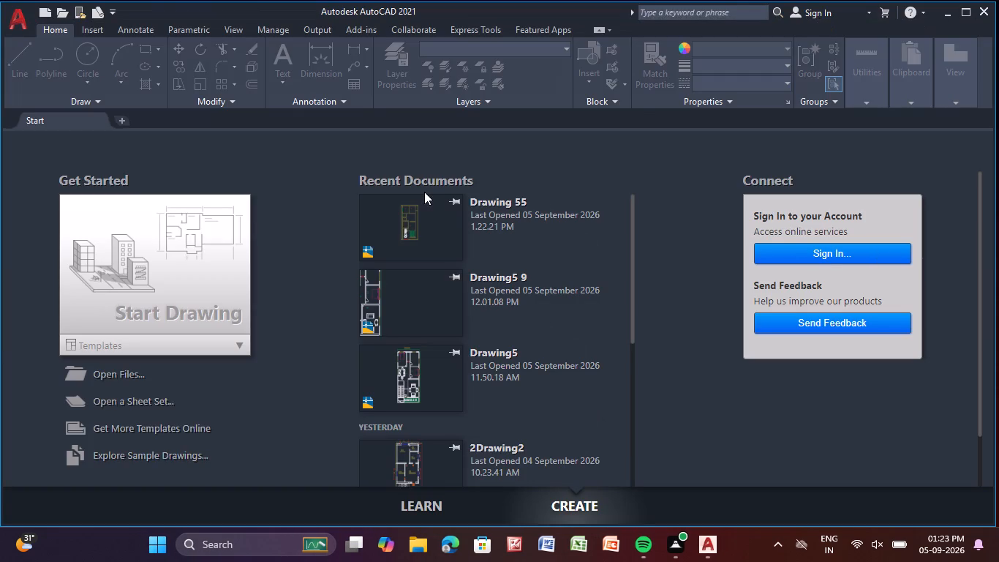
double_click(428, 222)
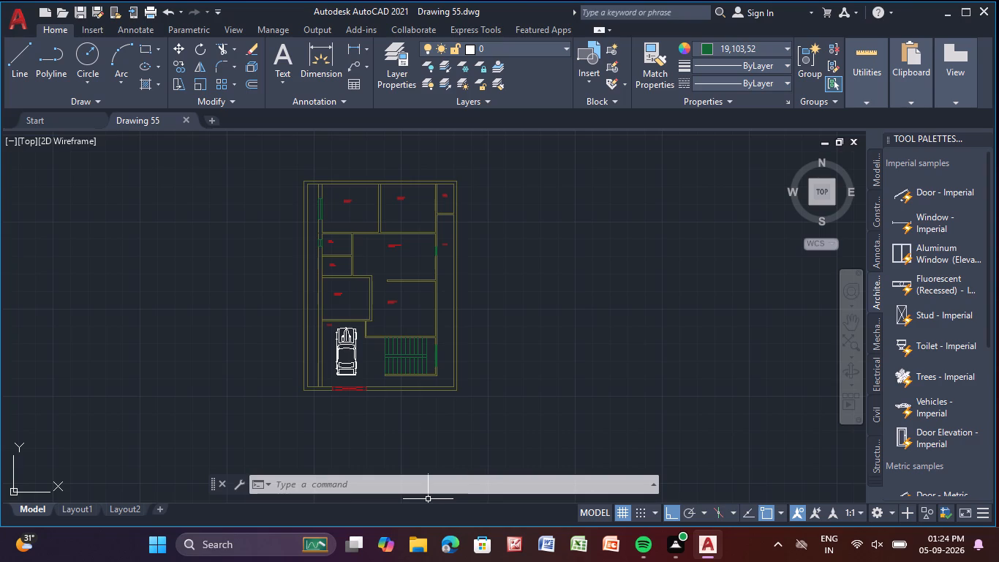
Examine the ground floor plan, including the car parking, staircase and surrounding rooms.
scroll(384, 492, down, 3)
middle_drag(374, 496, 103, 558)
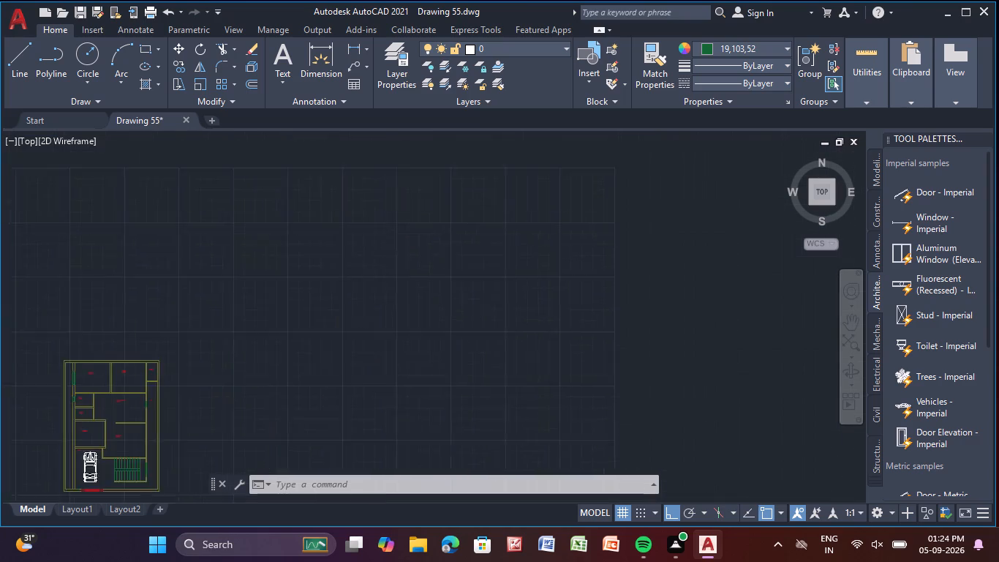
middle_drag(103, 558, 238, 452)
scroll(255, 419, up, 2)
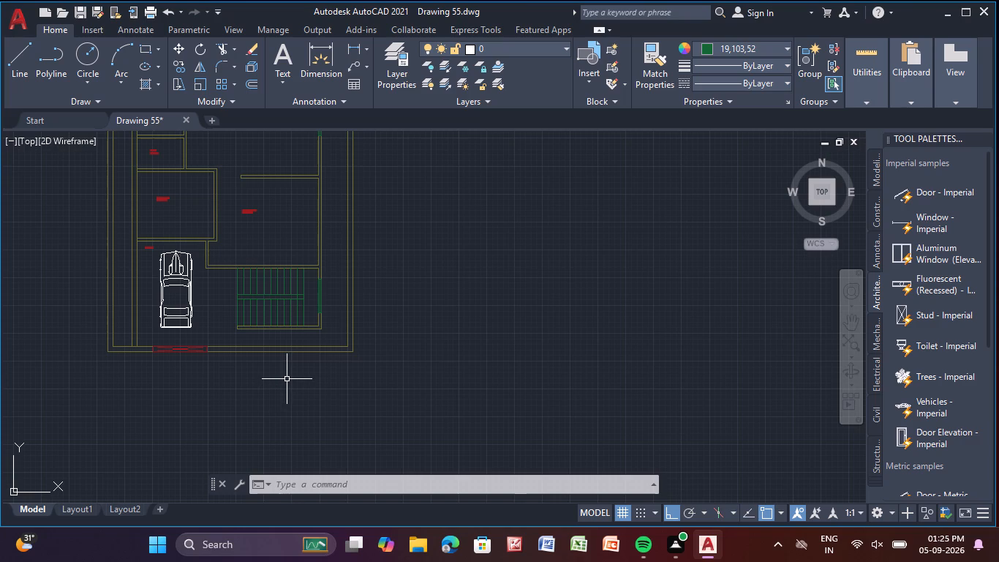
scroll(287, 379, up, 3)
scroll(287, 379, down, 3)
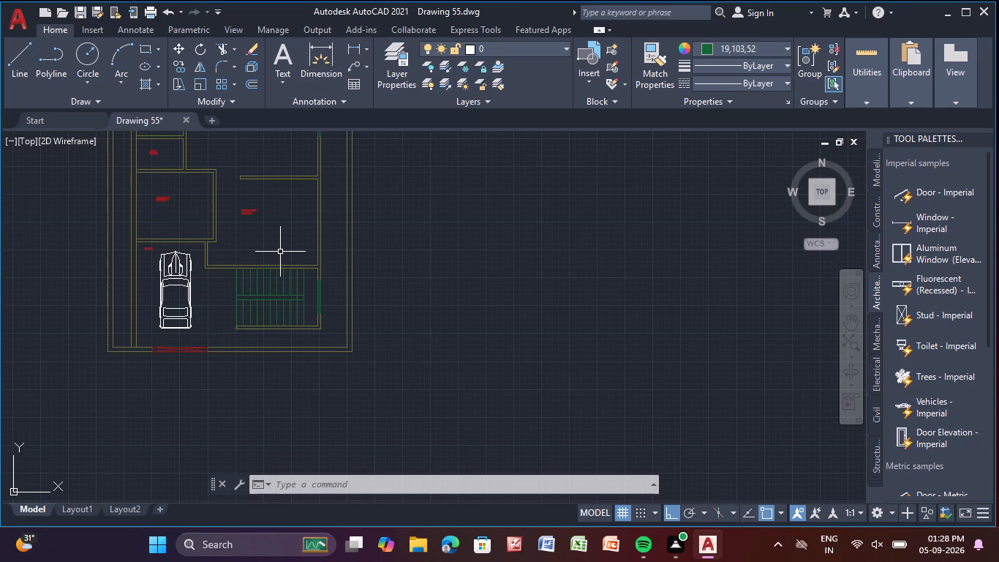
scroll(280, 252, up, 3)
scroll(280, 252, down, 1)
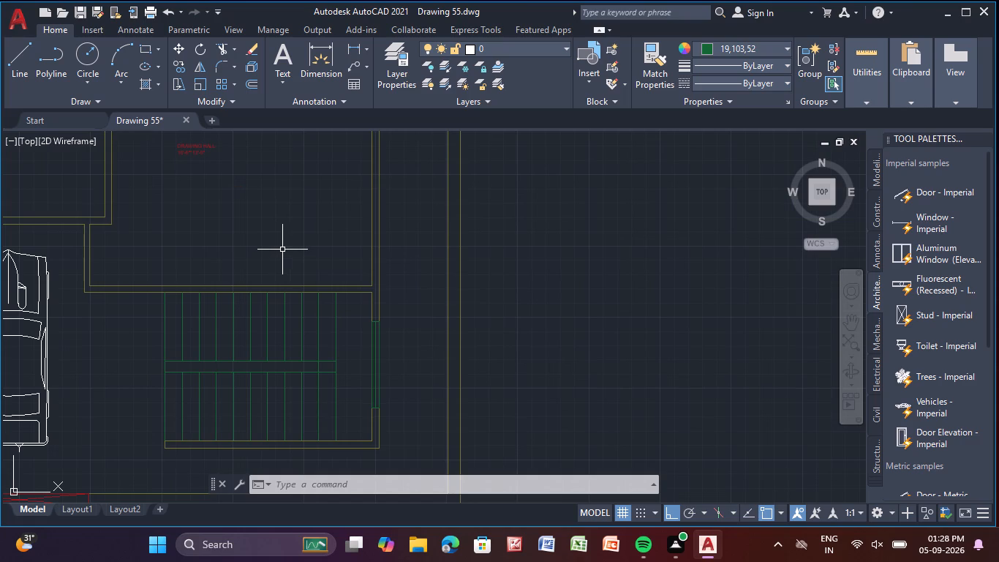
scroll(282, 250, down, 3)
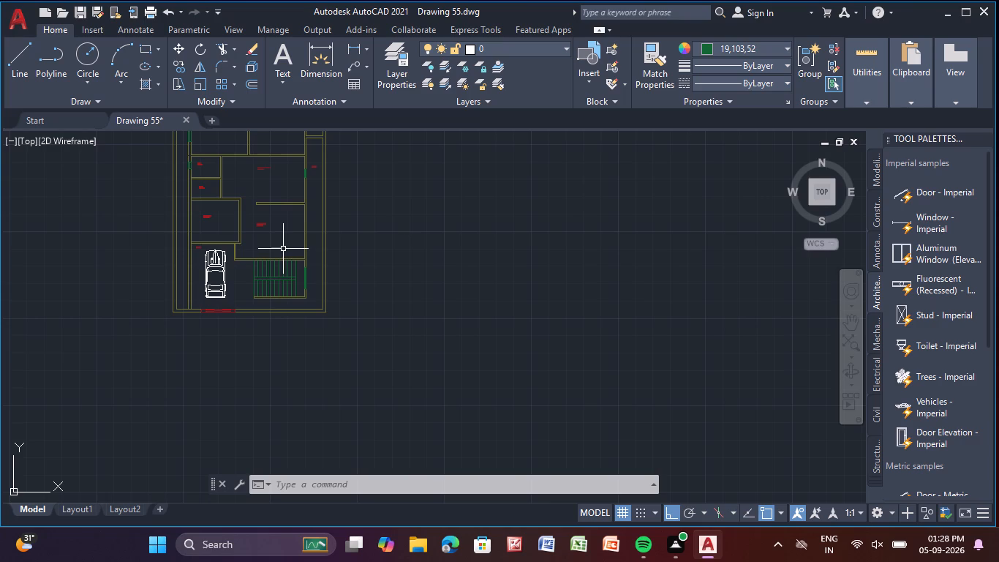
scroll(283, 249, down, 1)
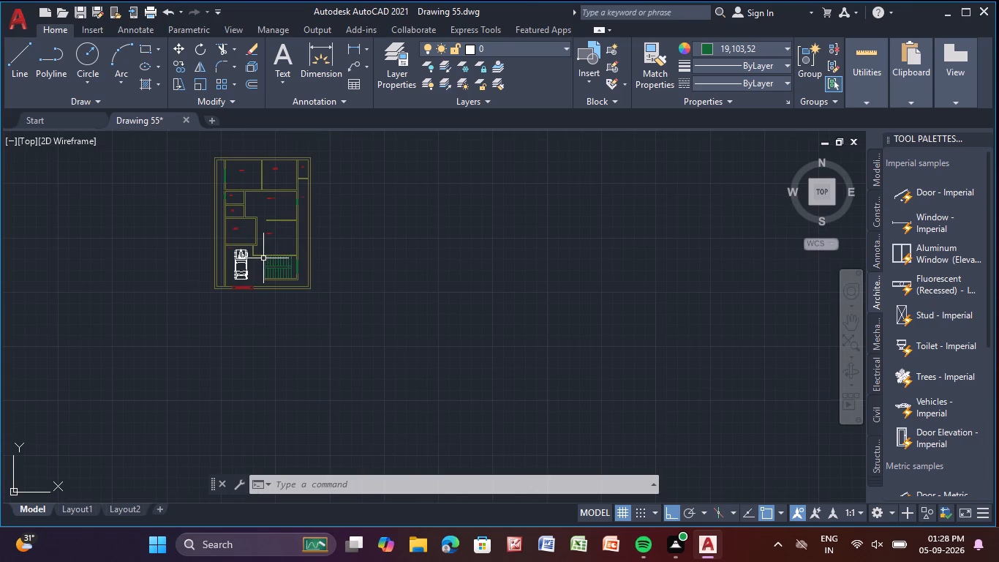
scroll(263, 258, up, 1)
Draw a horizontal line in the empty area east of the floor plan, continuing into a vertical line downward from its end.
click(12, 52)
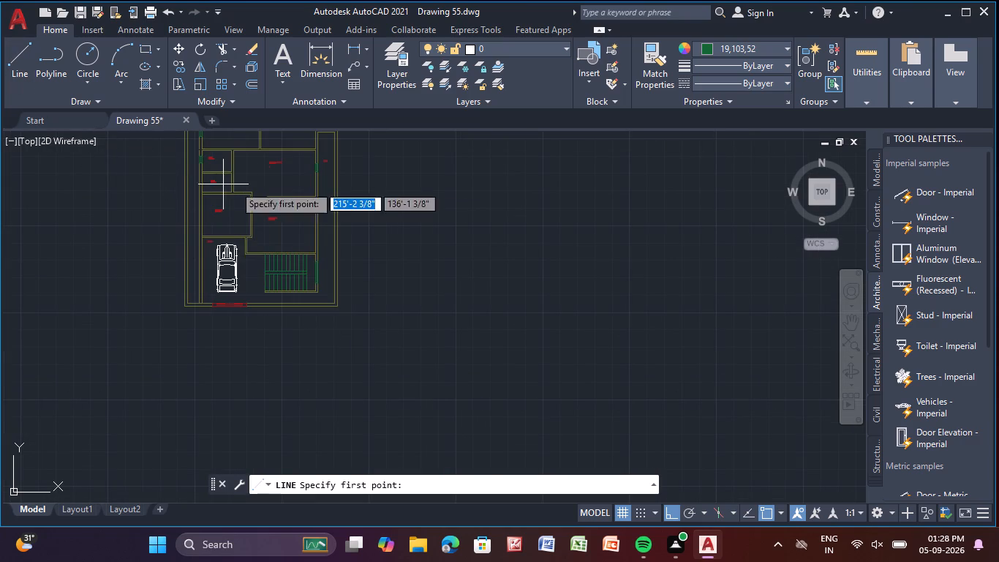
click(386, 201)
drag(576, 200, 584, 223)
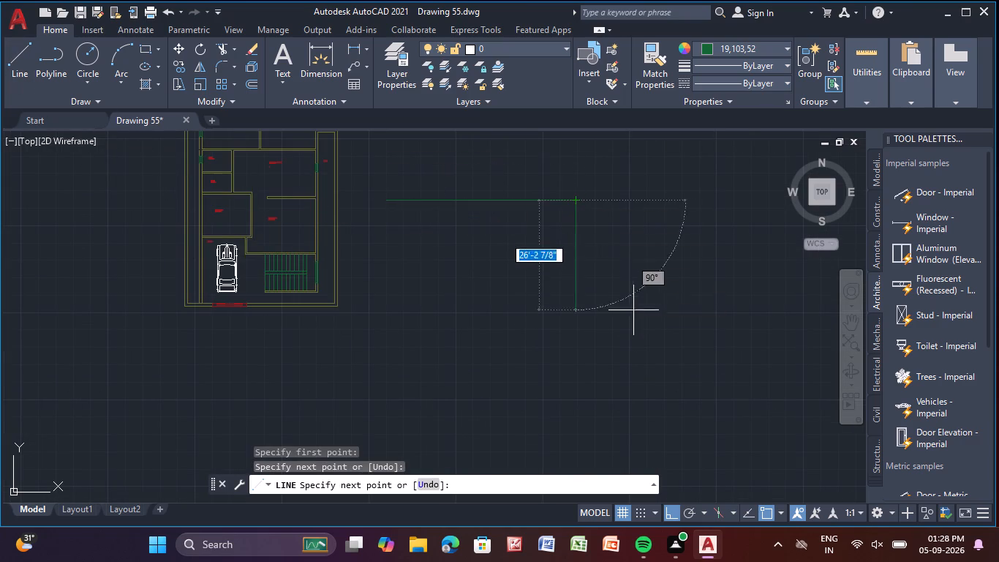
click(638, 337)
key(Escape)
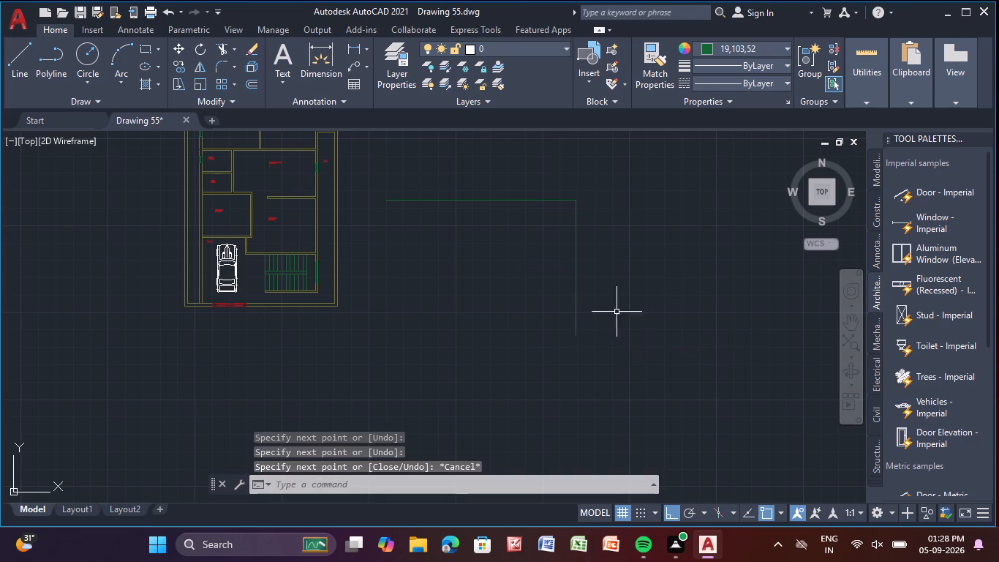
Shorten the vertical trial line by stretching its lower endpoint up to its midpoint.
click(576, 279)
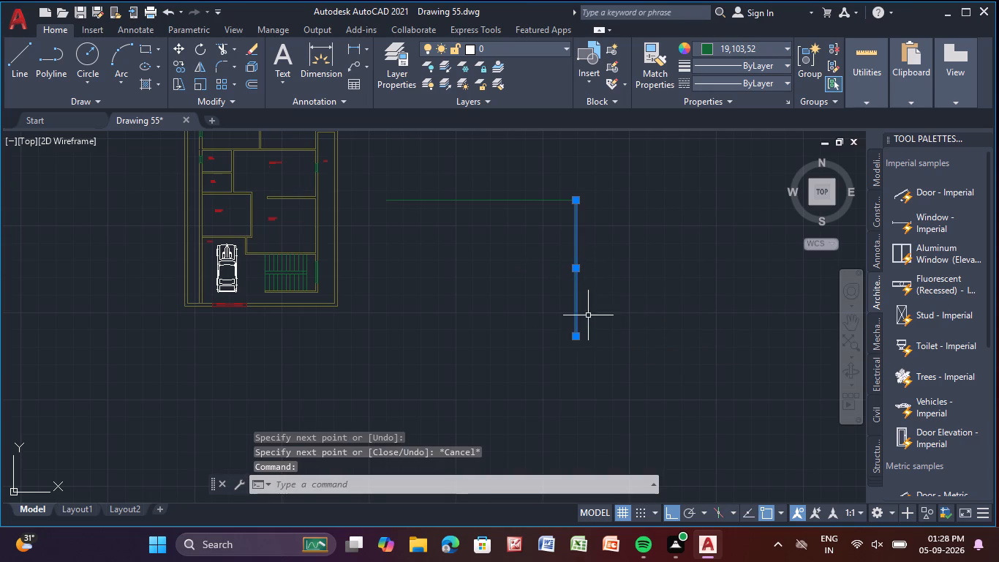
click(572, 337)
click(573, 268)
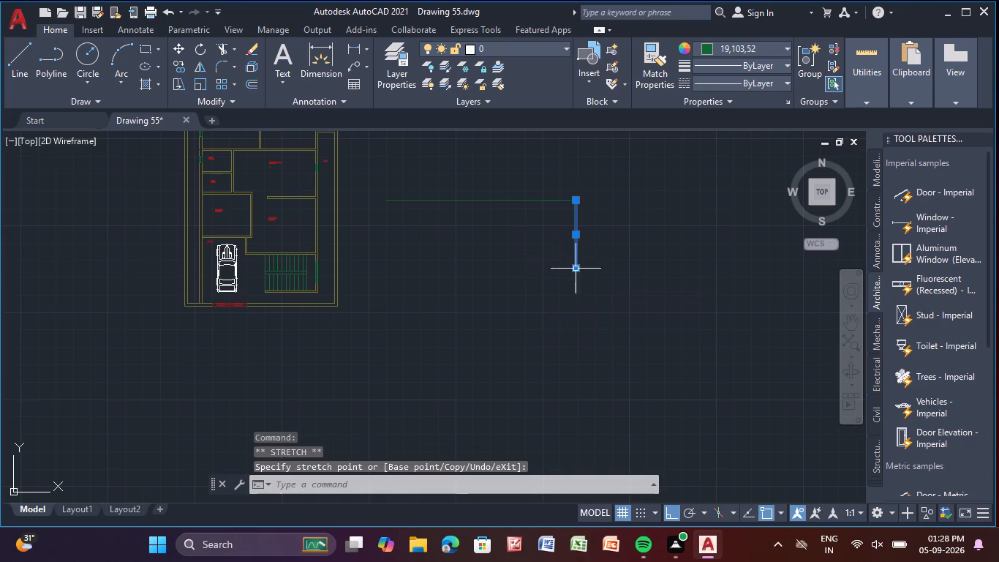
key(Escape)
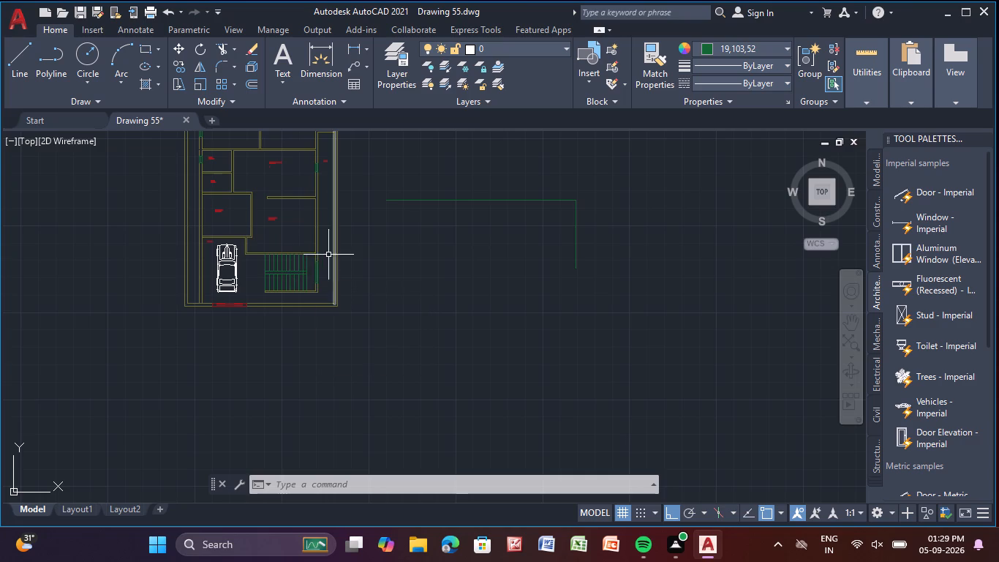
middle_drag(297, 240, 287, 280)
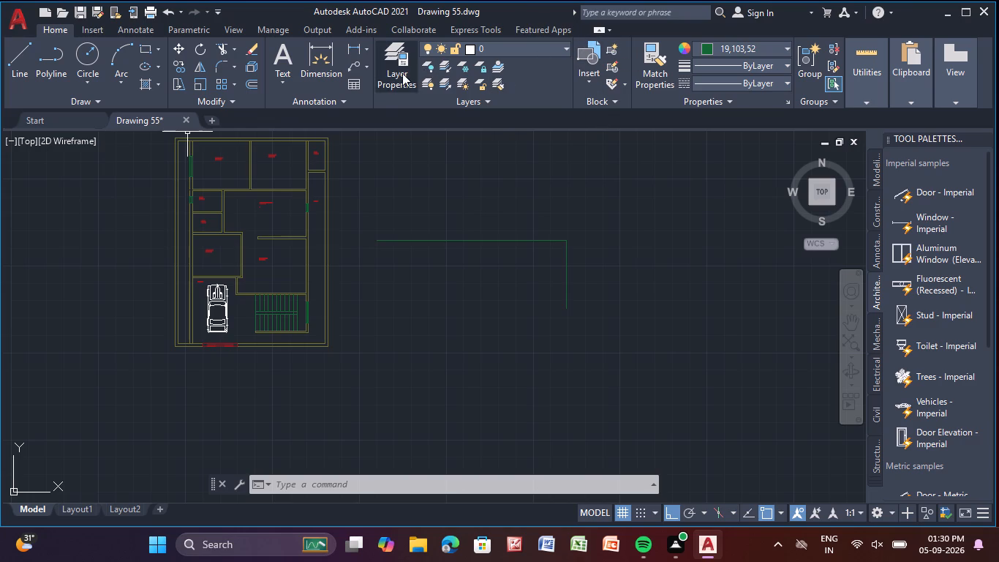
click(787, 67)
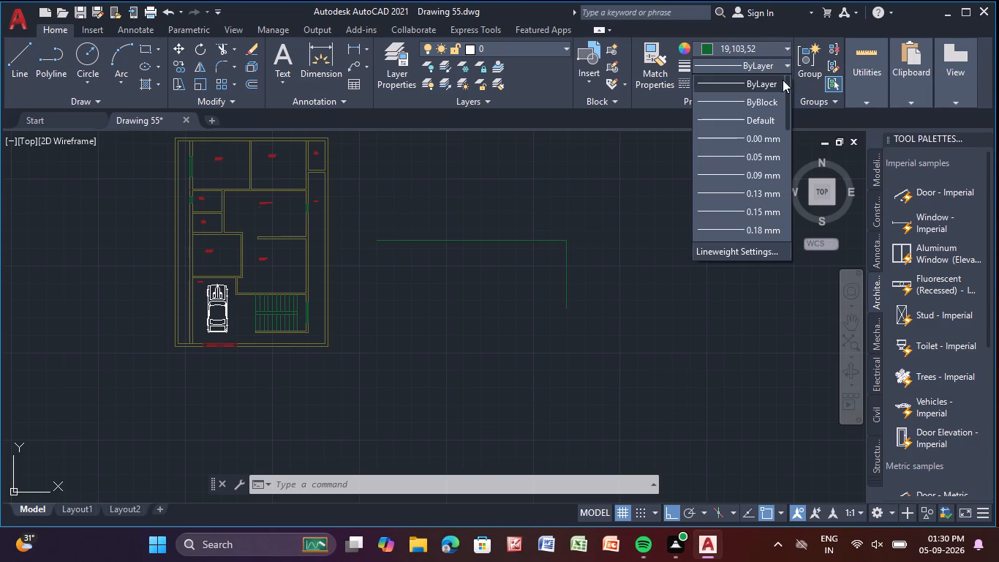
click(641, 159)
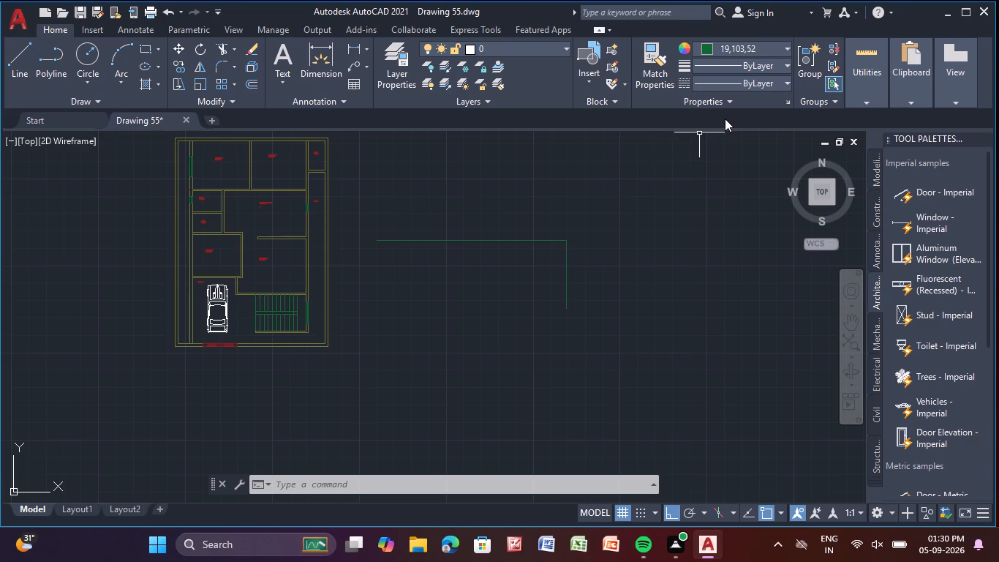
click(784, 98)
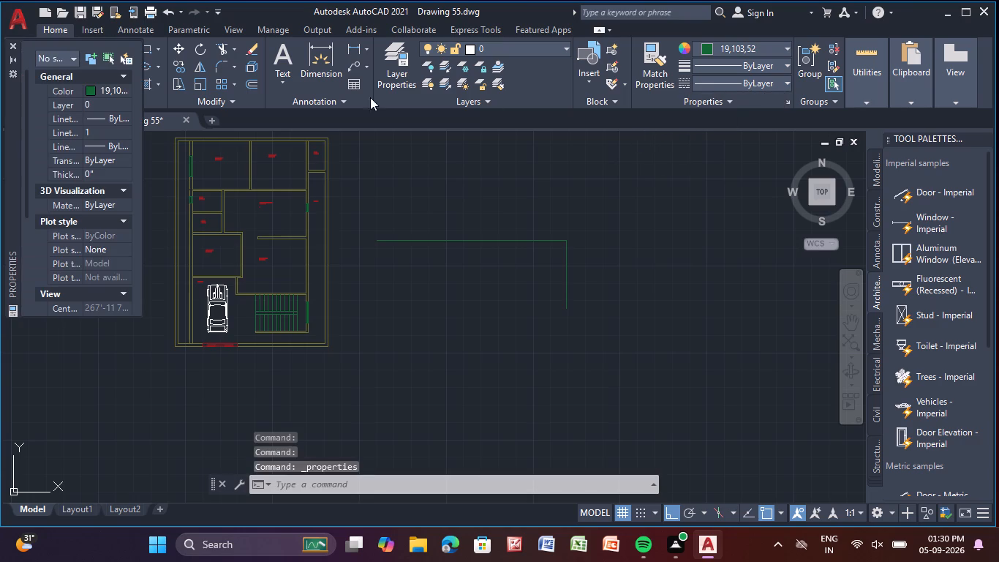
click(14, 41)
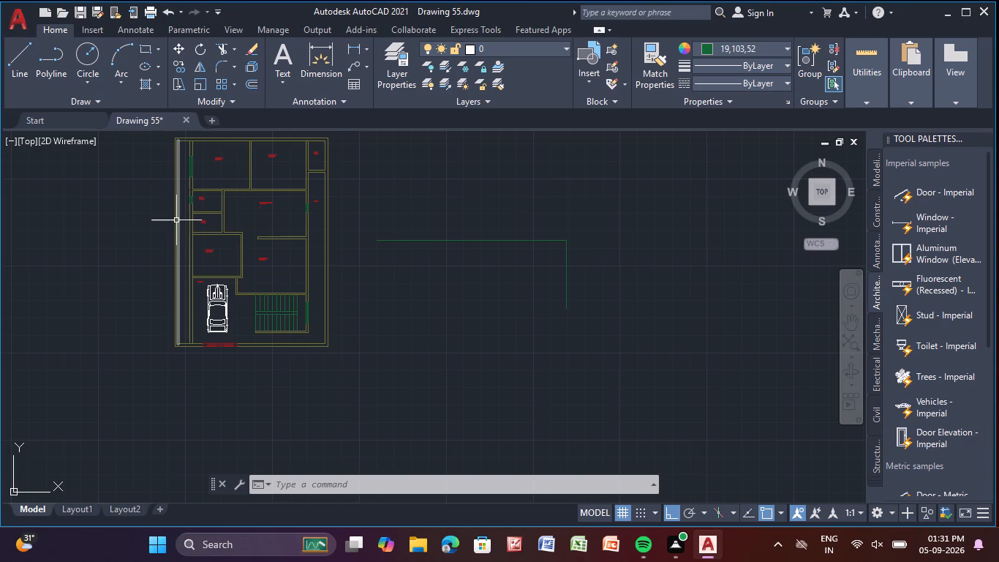
Examine the room labels and walls around the kitchen and living hall and the toilets.
middle_drag(270, 217, 305, 256)
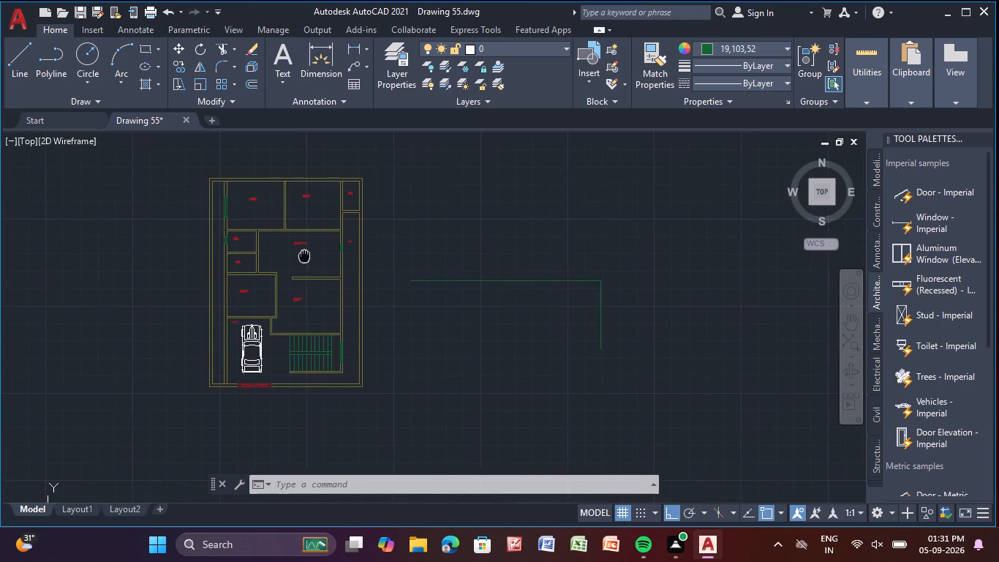
middle_drag(305, 256, 305, 257)
scroll(300, 244, up, 3)
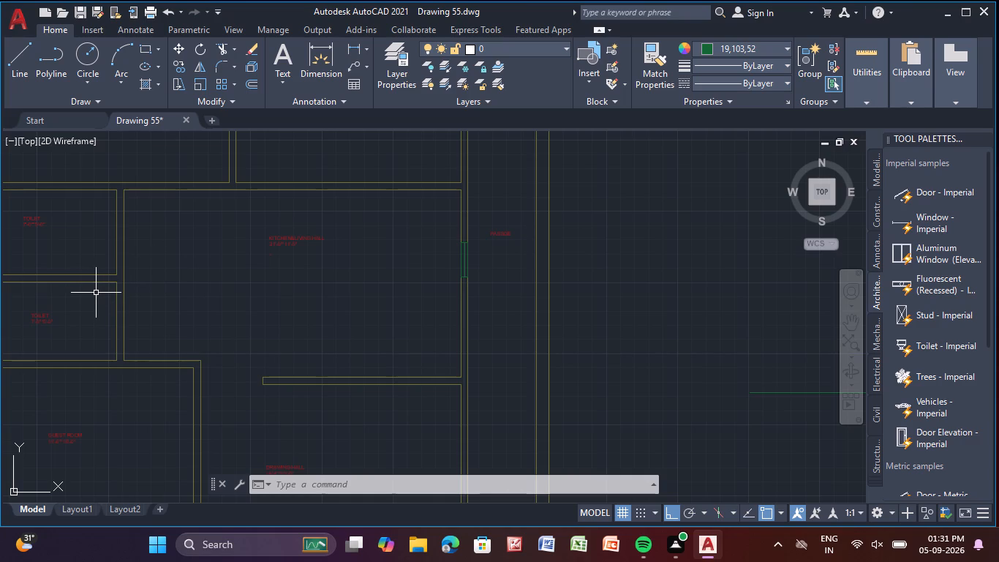
scroll(96, 293, up, 2)
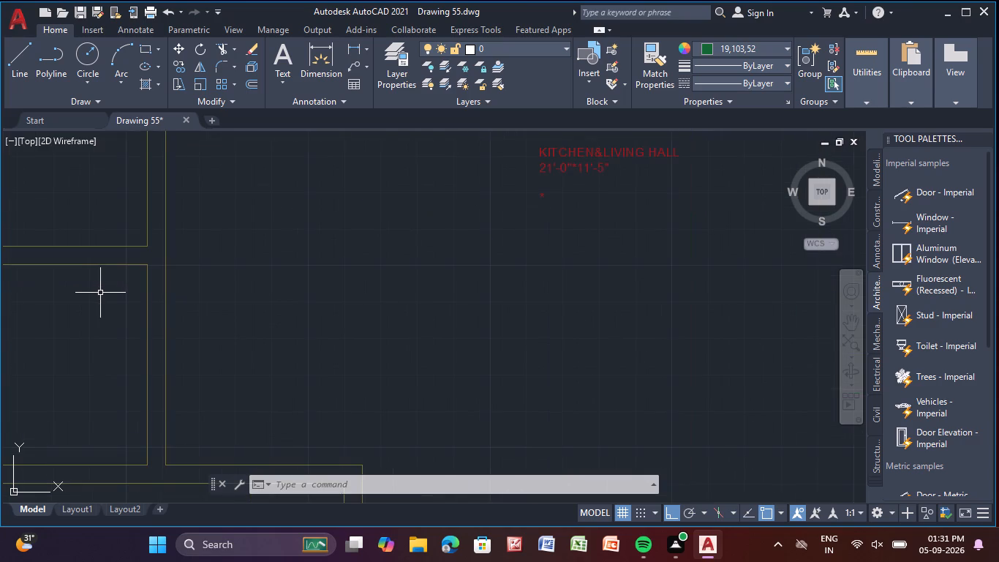
scroll(101, 292, down, 4)
middle_drag(141, 299, 266, 222)
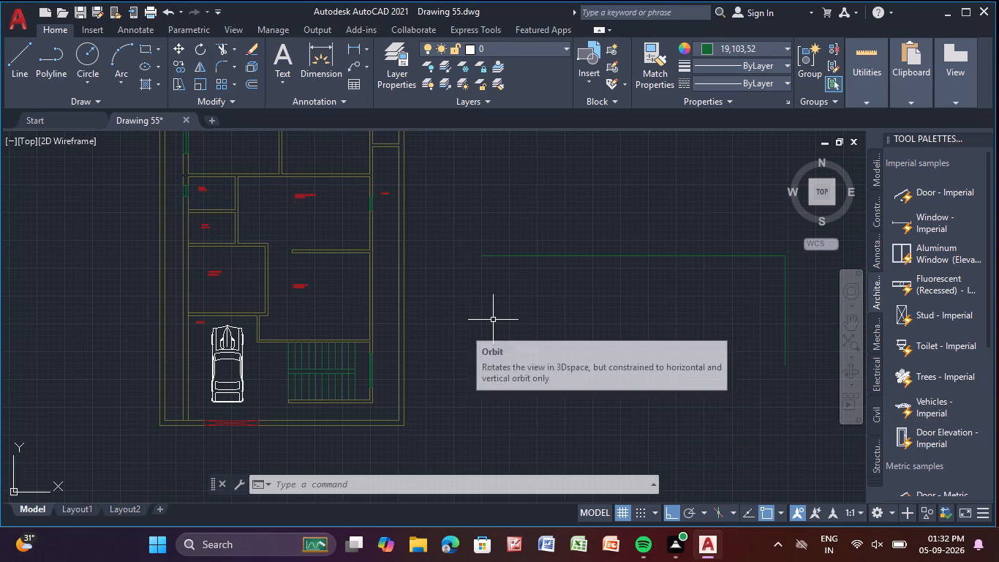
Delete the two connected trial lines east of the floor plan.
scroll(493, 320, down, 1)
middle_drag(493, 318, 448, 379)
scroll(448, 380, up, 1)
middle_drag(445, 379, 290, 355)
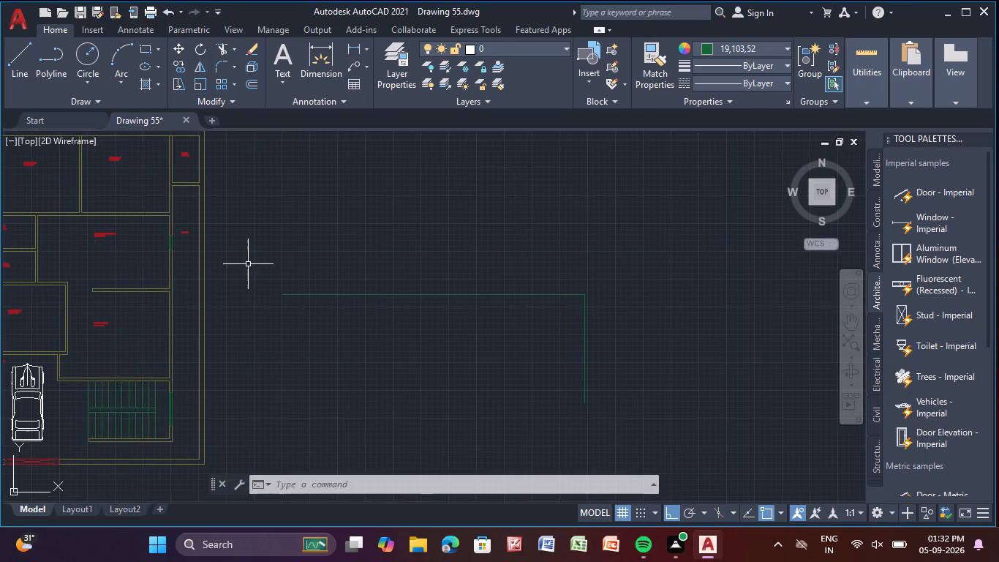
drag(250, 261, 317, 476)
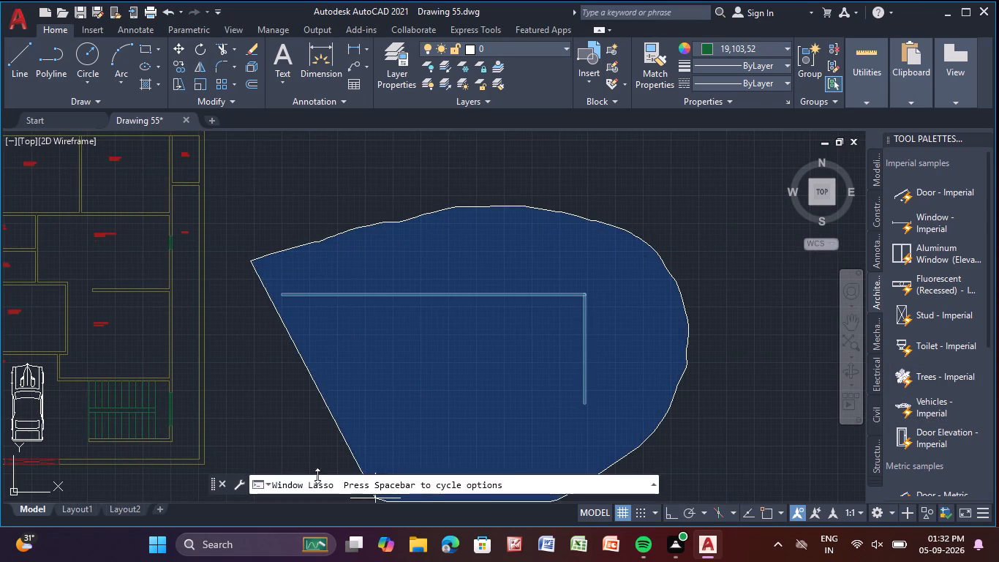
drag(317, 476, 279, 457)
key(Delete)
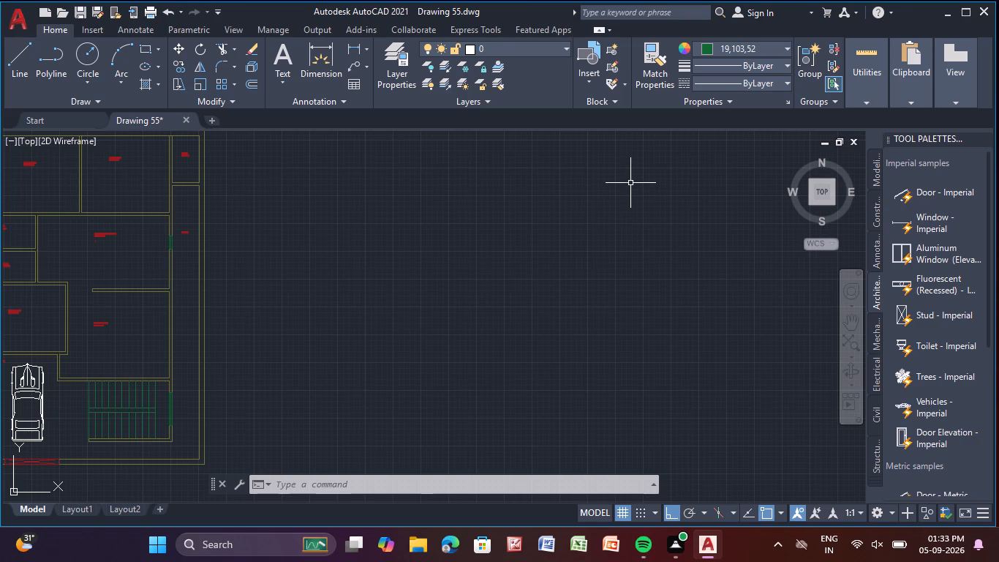
Load the ISO dash linetype ACAD_ISO02W100 from acadiso.lin into the drawing.
click(780, 85)
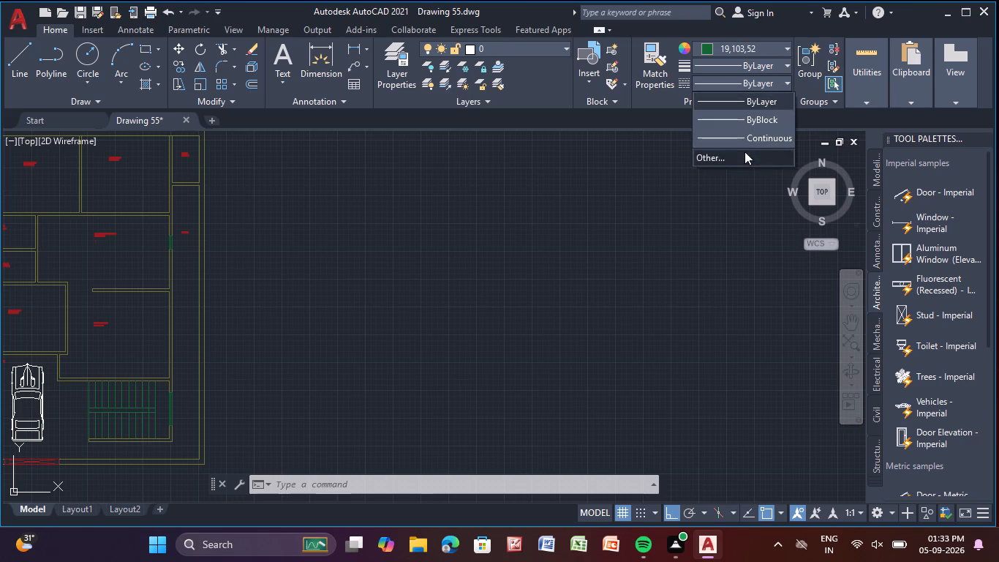
click(743, 157)
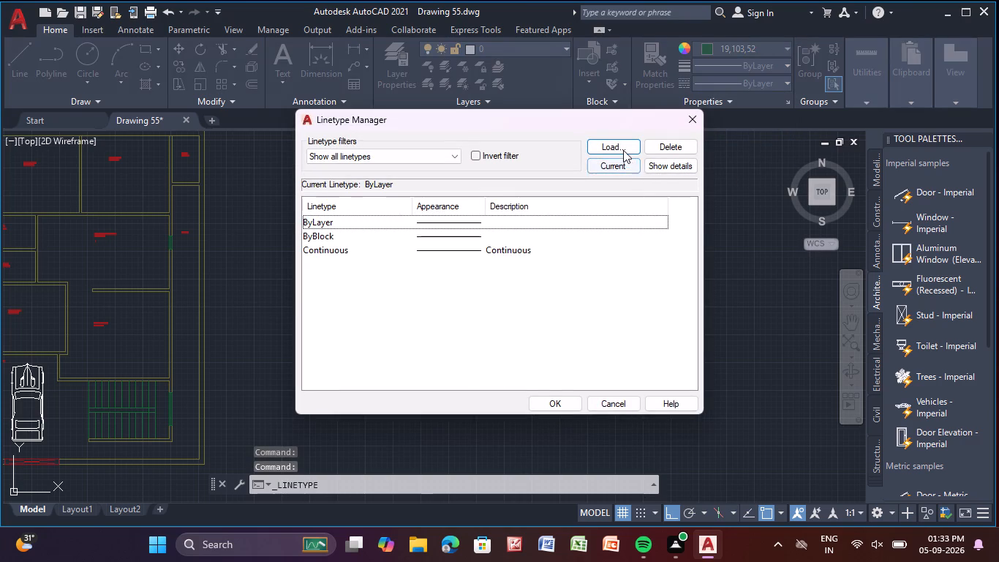
click(623, 149)
click(573, 246)
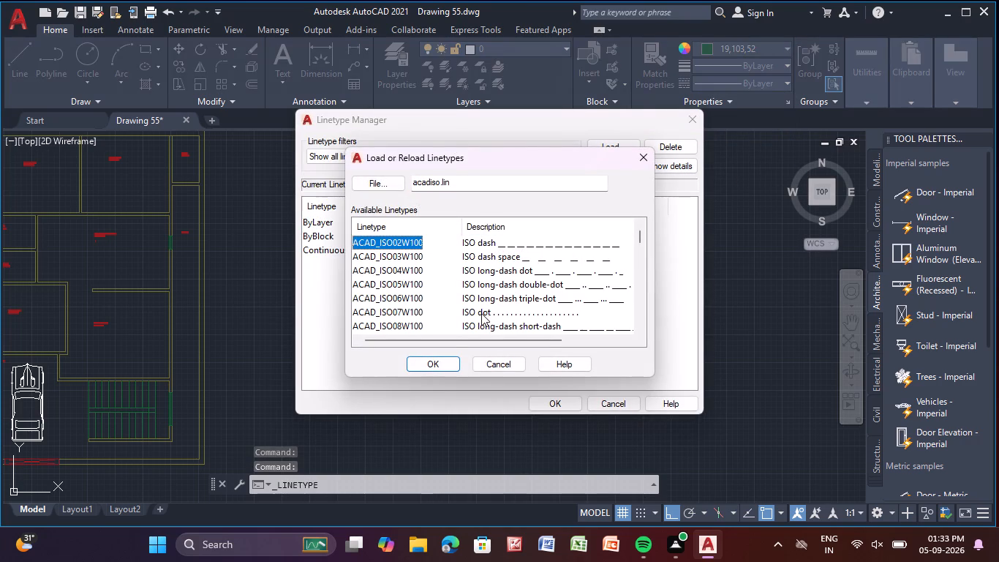
click(434, 368)
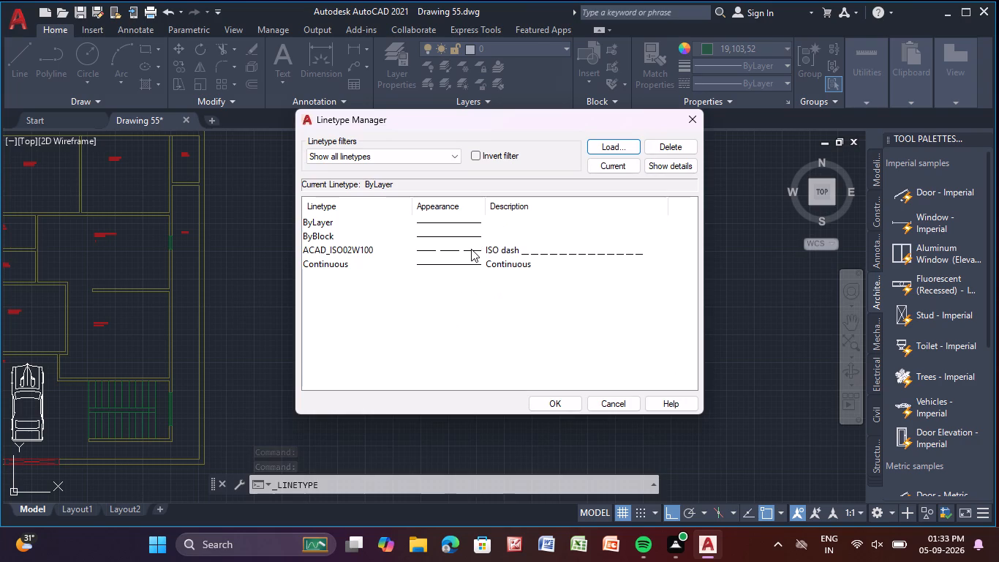
click(470, 248)
click(540, 406)
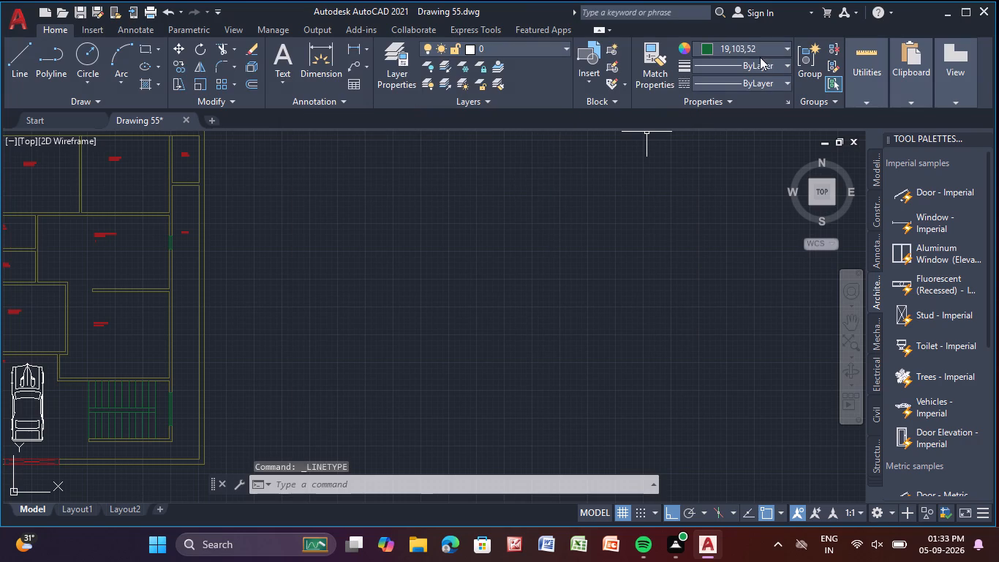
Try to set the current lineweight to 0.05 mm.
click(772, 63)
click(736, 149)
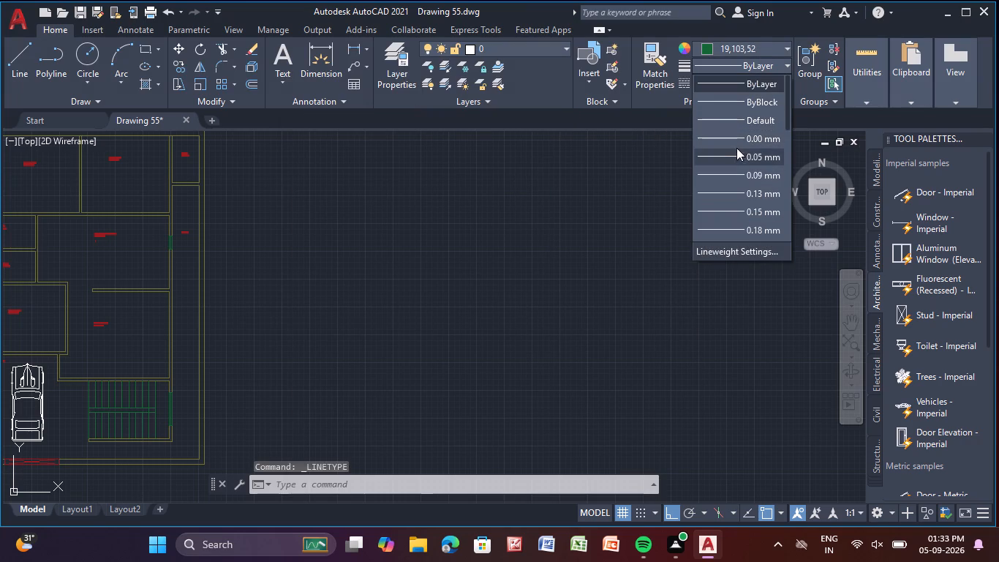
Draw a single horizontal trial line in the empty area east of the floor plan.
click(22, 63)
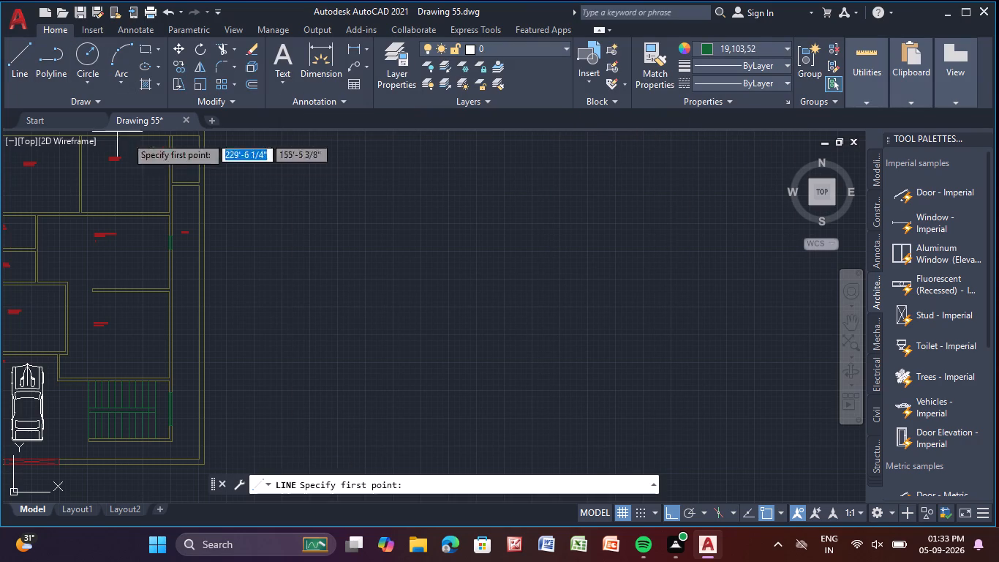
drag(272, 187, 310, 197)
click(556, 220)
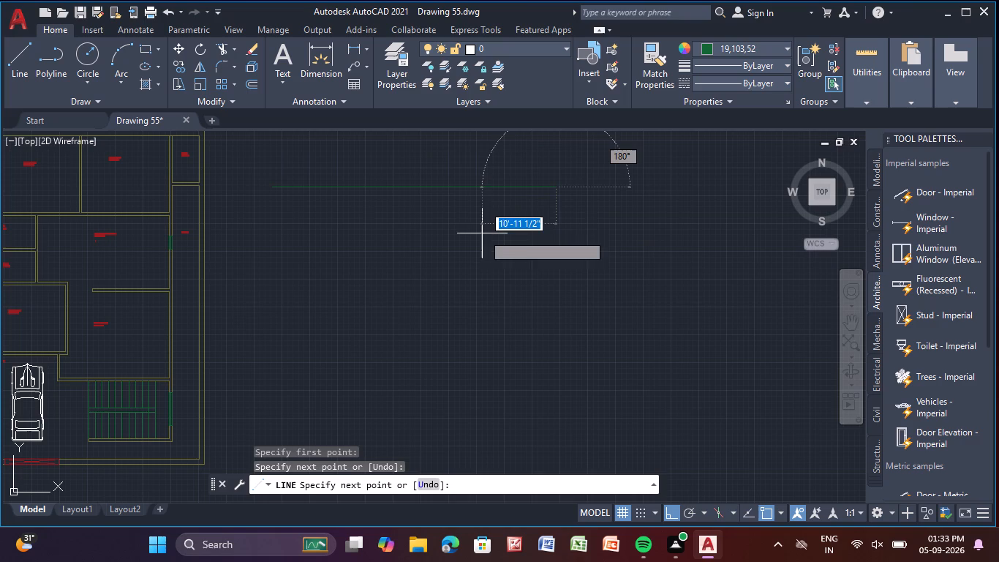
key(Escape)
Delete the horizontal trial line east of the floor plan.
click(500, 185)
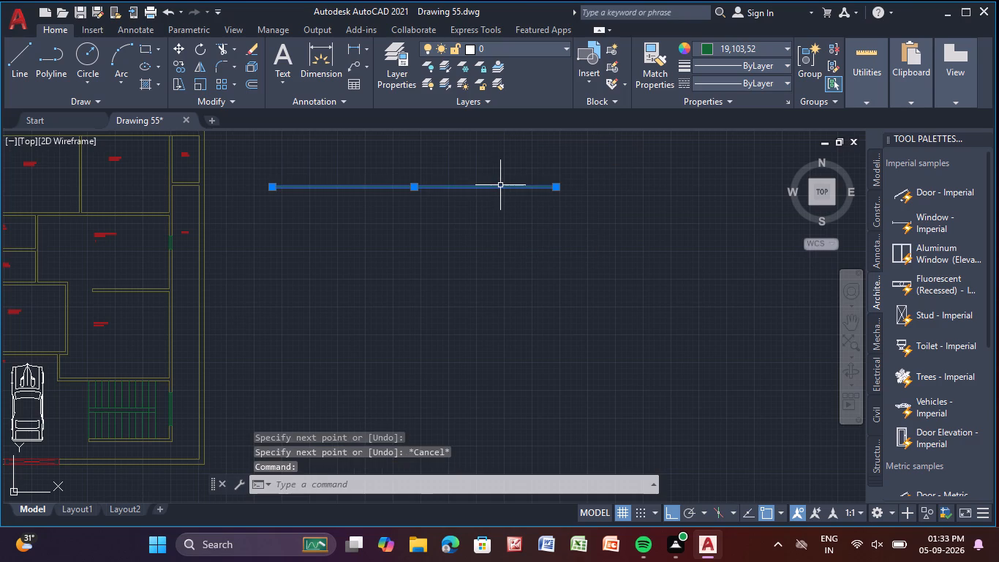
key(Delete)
Set the current linetype to ACAD_ISO02W100 and the current lineweight to 0.05 mm.
click(748, 80)
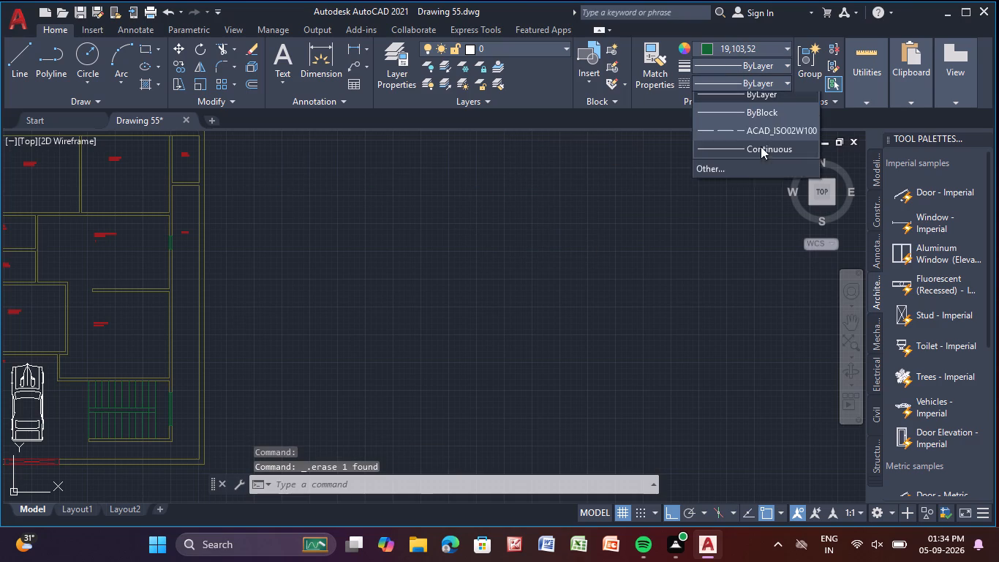
click(766, 144)
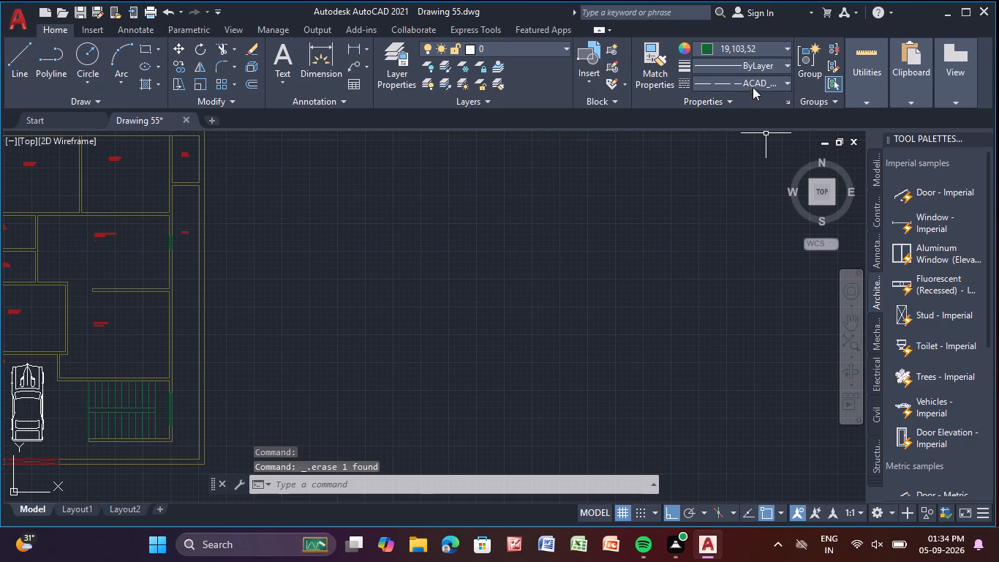
click(773, 64)
click(749, 153)
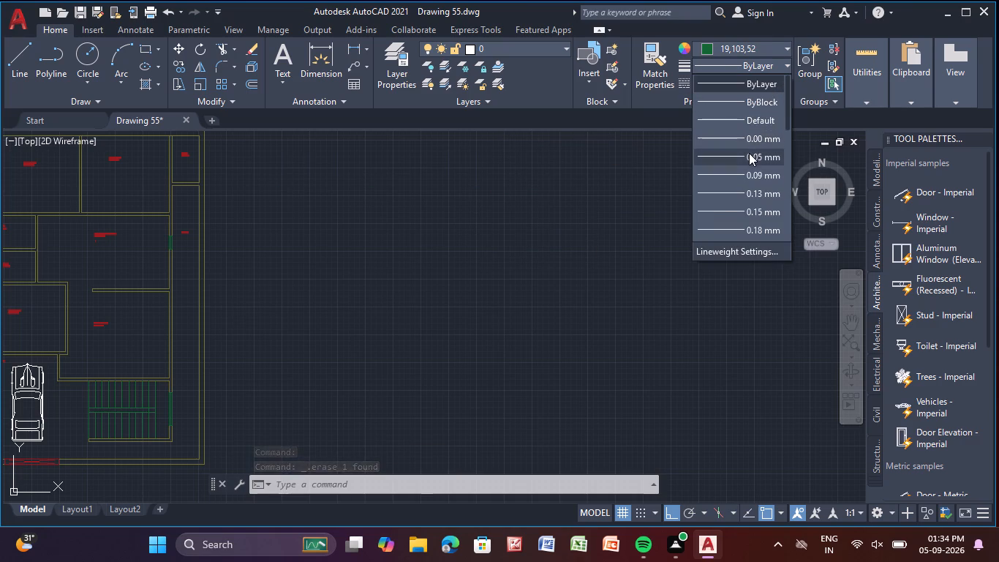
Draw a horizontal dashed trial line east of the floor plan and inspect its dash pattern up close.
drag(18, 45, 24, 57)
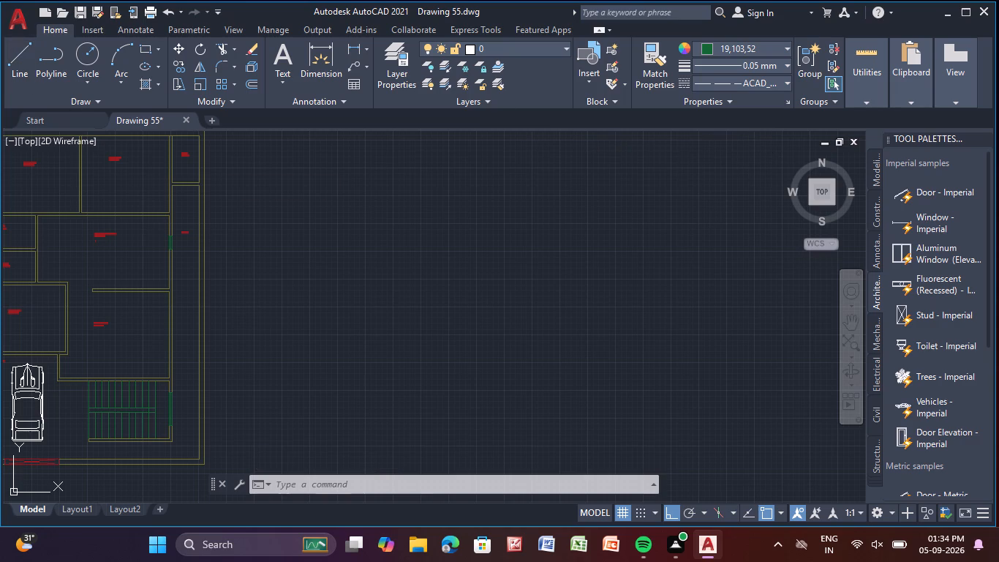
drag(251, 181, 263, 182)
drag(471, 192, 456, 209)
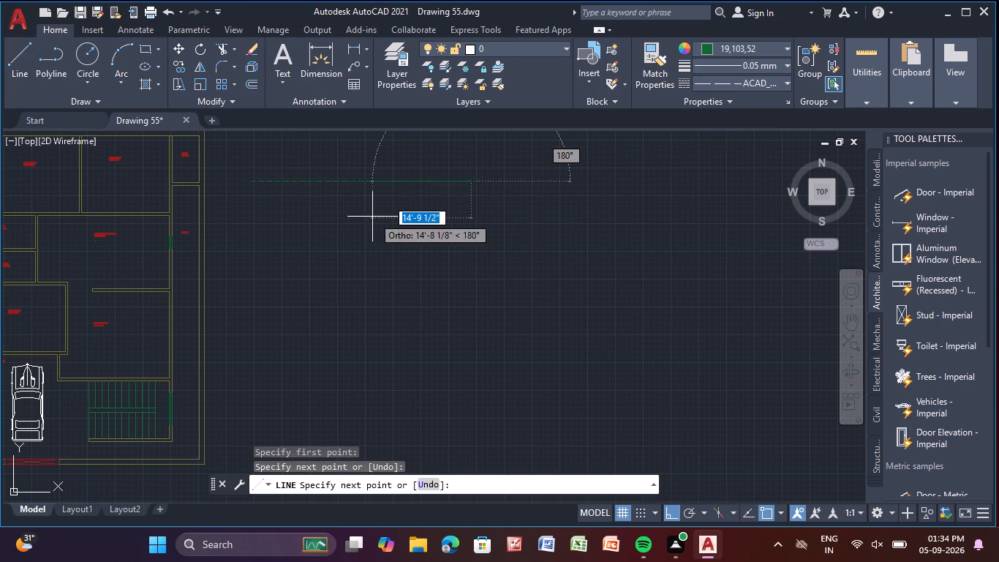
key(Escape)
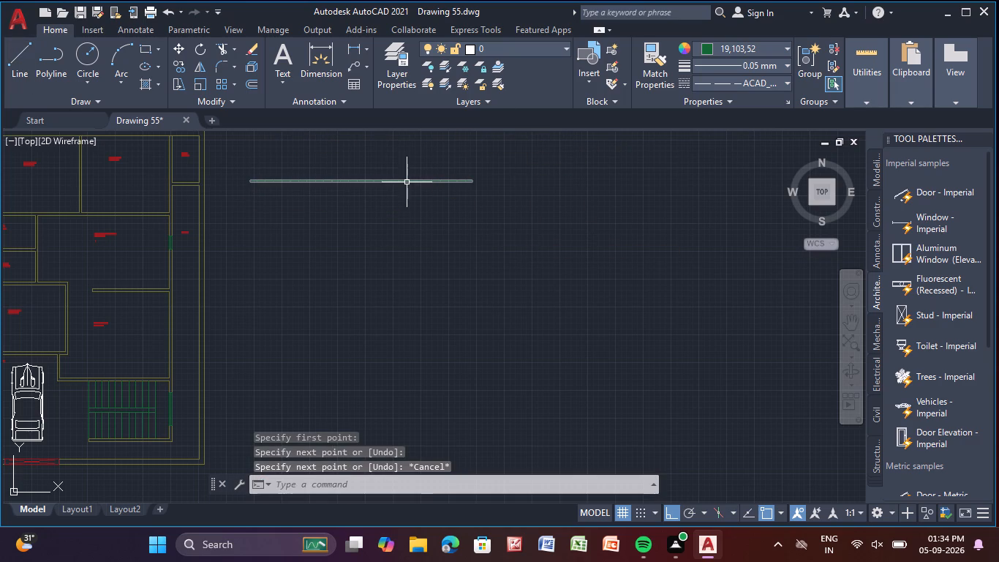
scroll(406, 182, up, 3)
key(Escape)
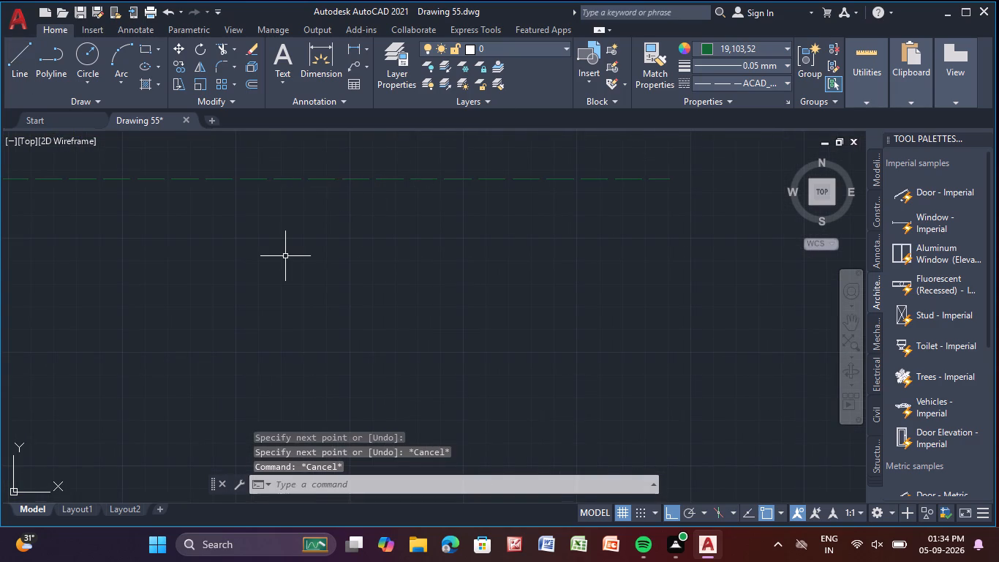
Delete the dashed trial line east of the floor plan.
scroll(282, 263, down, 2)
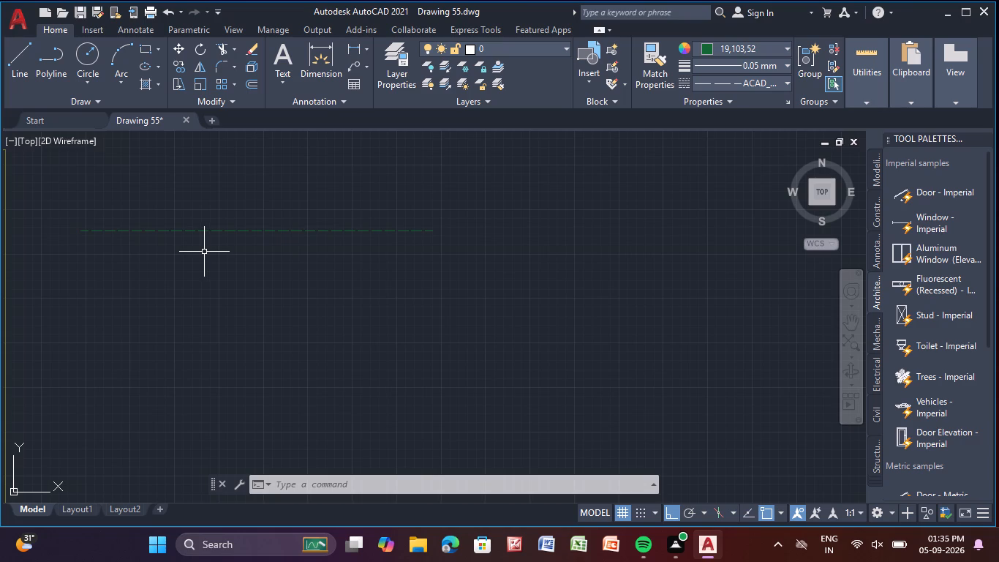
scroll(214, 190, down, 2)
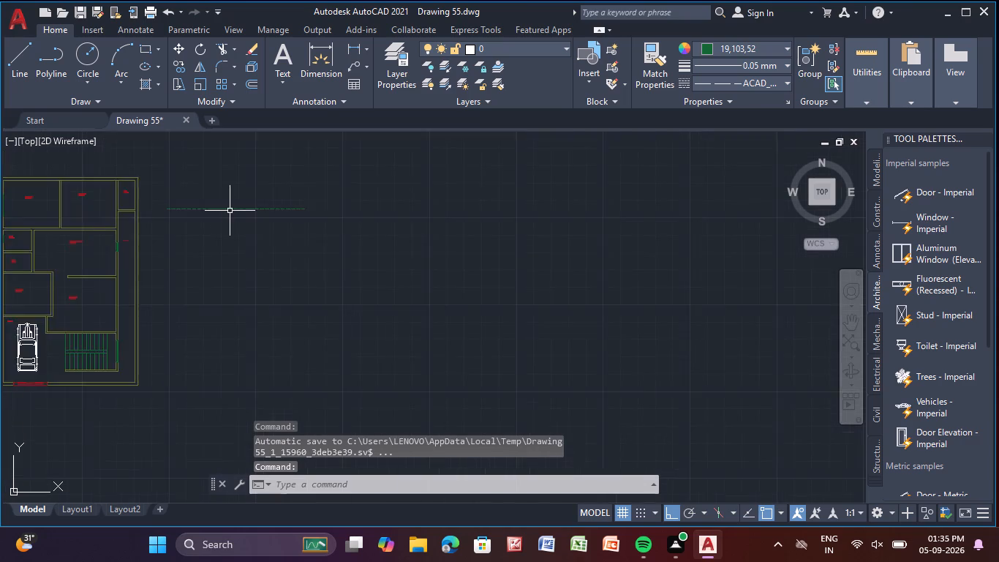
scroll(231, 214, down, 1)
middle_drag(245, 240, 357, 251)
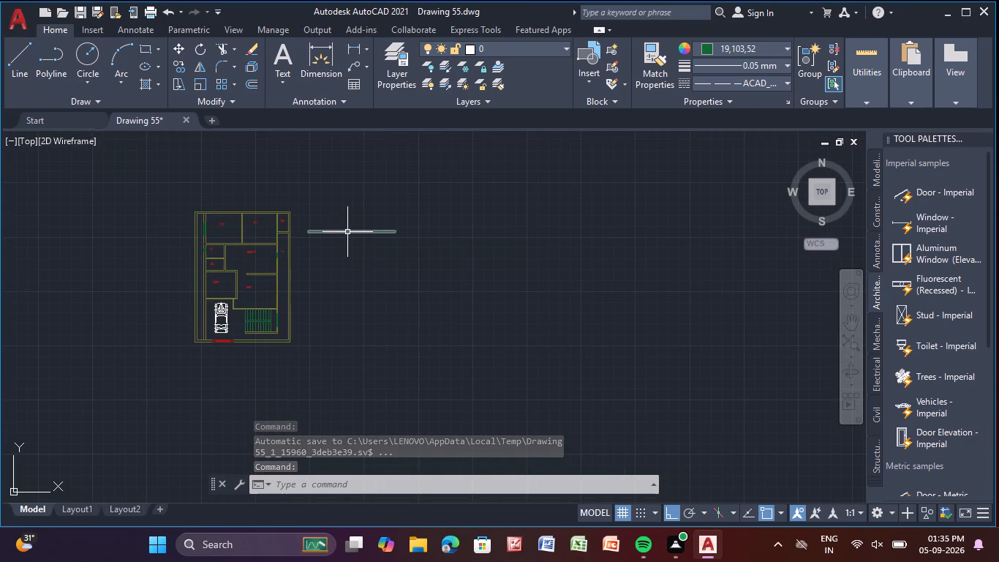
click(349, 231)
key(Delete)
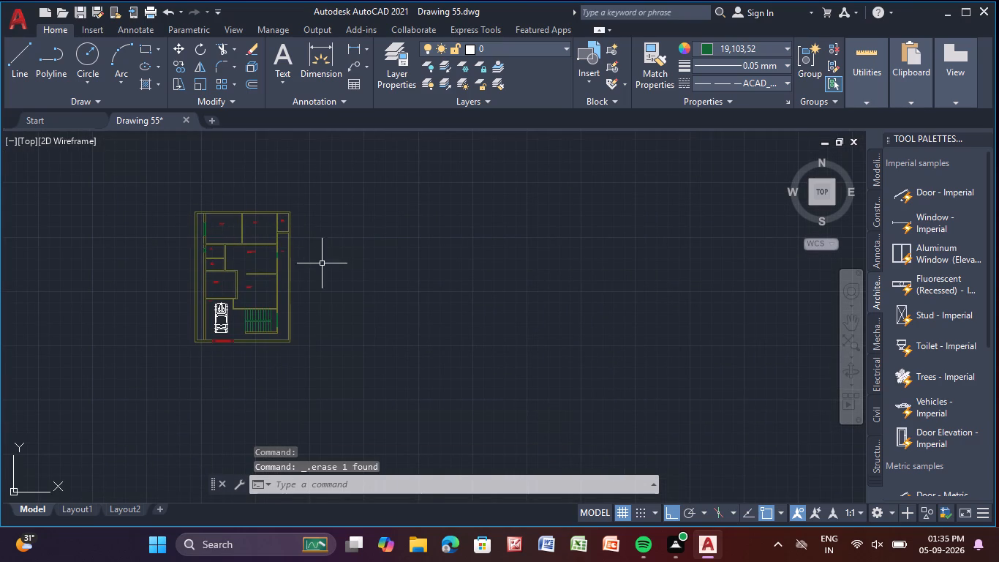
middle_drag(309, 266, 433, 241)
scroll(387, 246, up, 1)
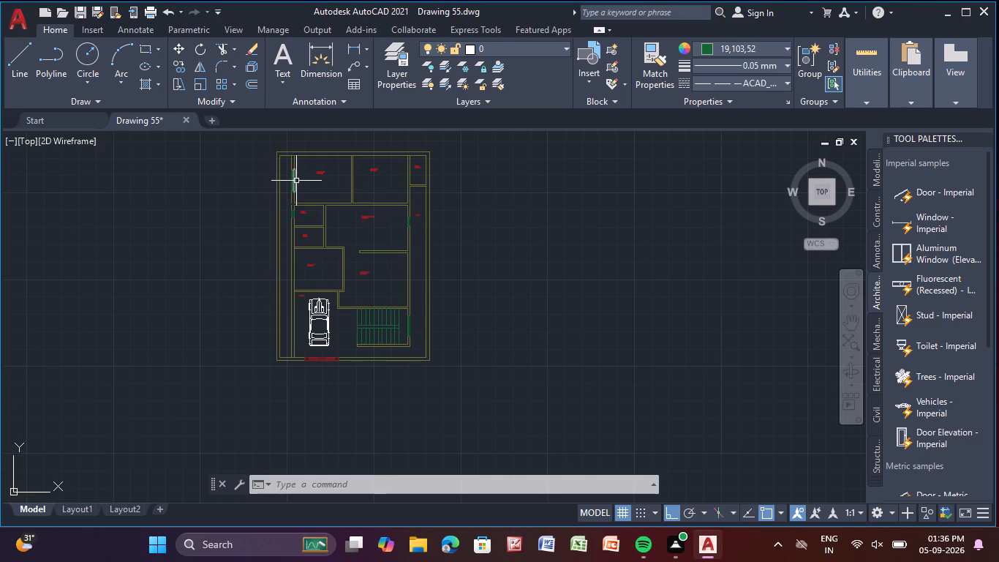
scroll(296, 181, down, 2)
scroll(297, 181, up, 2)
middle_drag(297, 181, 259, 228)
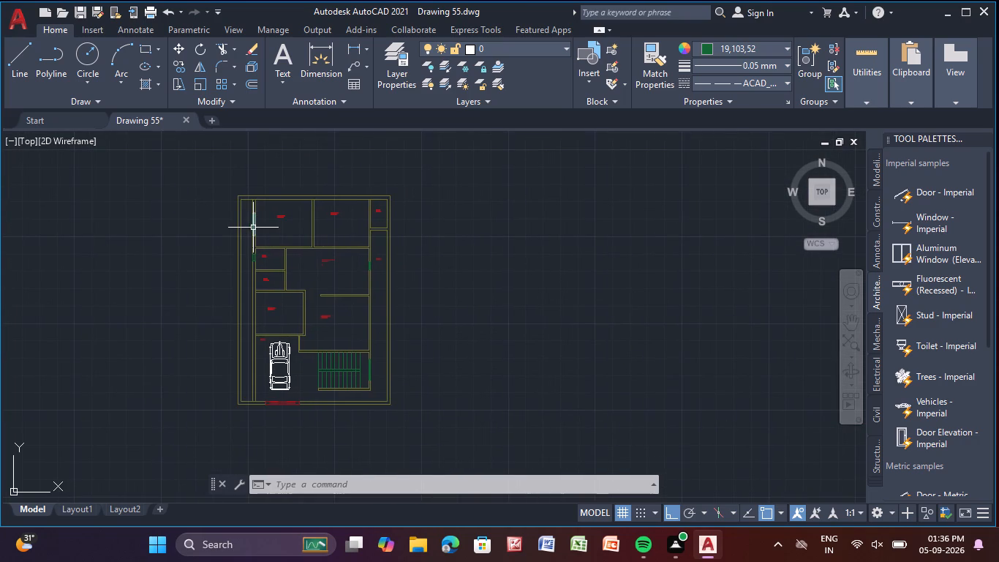
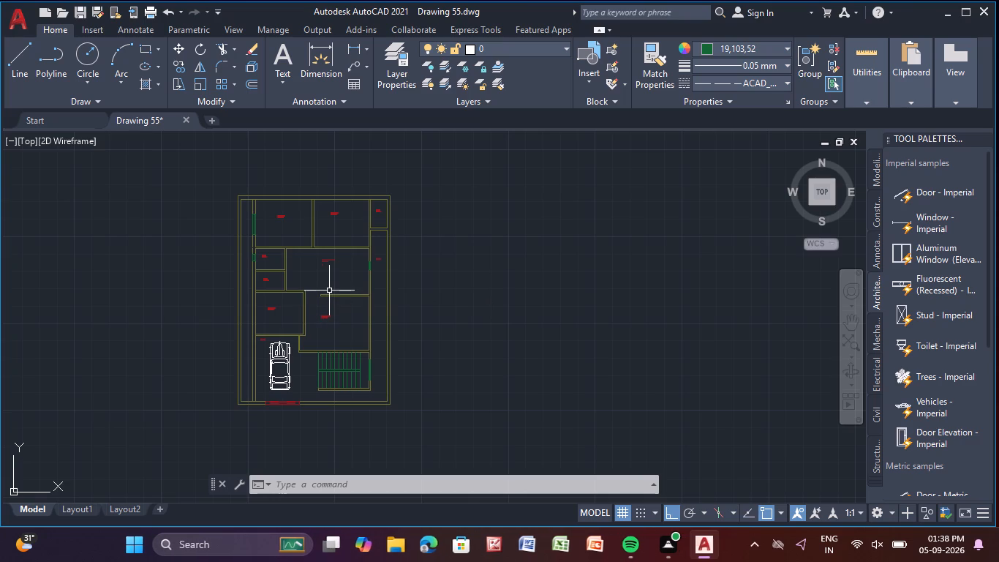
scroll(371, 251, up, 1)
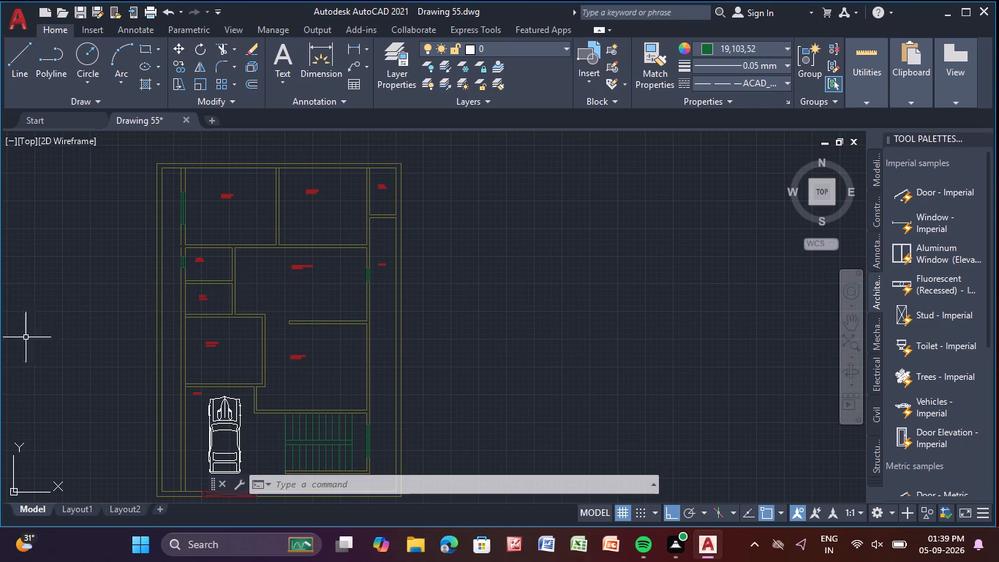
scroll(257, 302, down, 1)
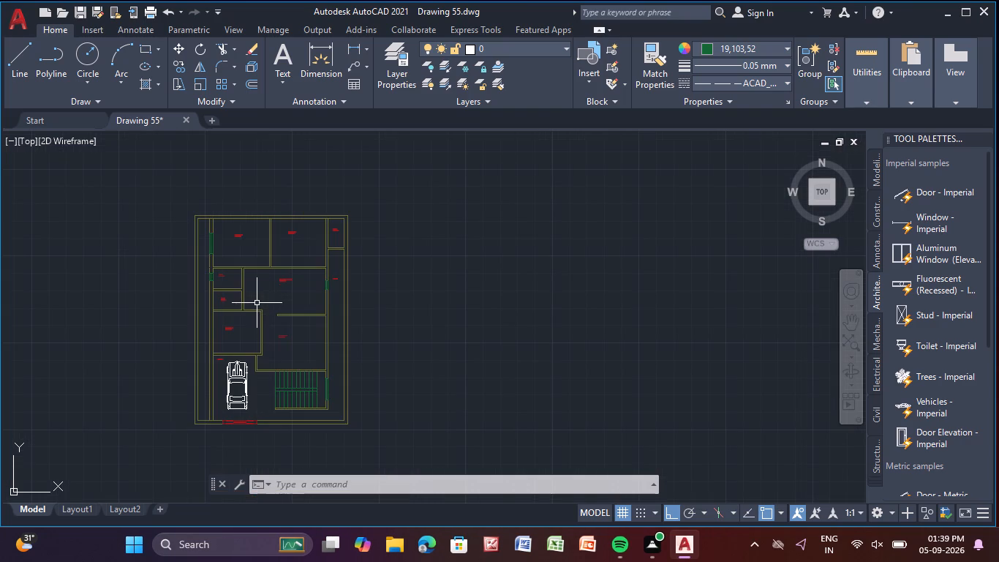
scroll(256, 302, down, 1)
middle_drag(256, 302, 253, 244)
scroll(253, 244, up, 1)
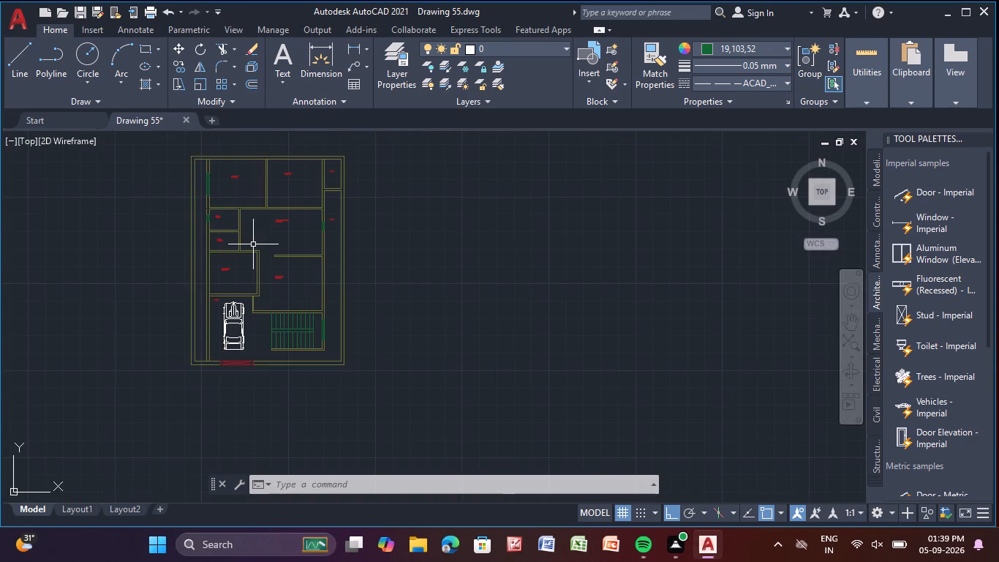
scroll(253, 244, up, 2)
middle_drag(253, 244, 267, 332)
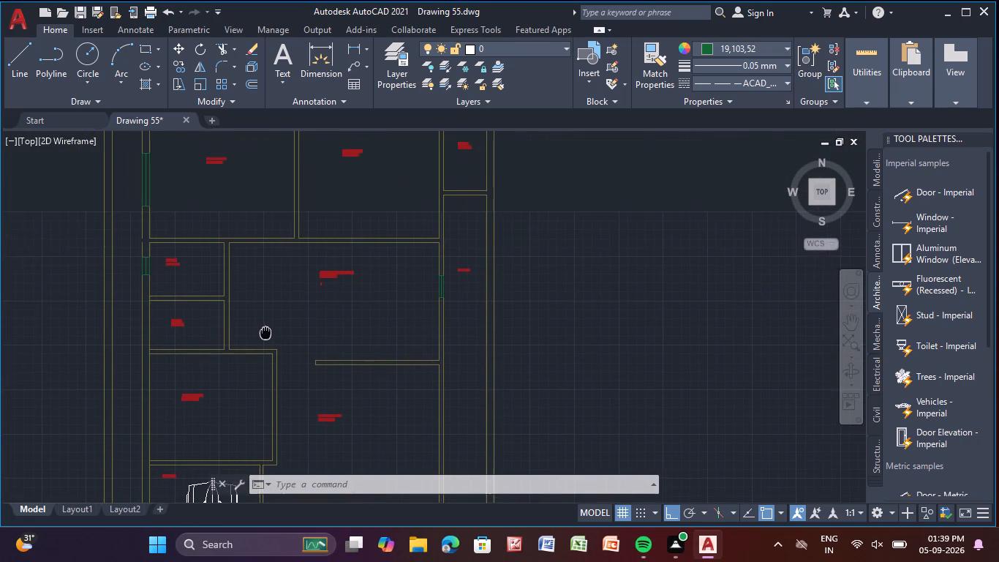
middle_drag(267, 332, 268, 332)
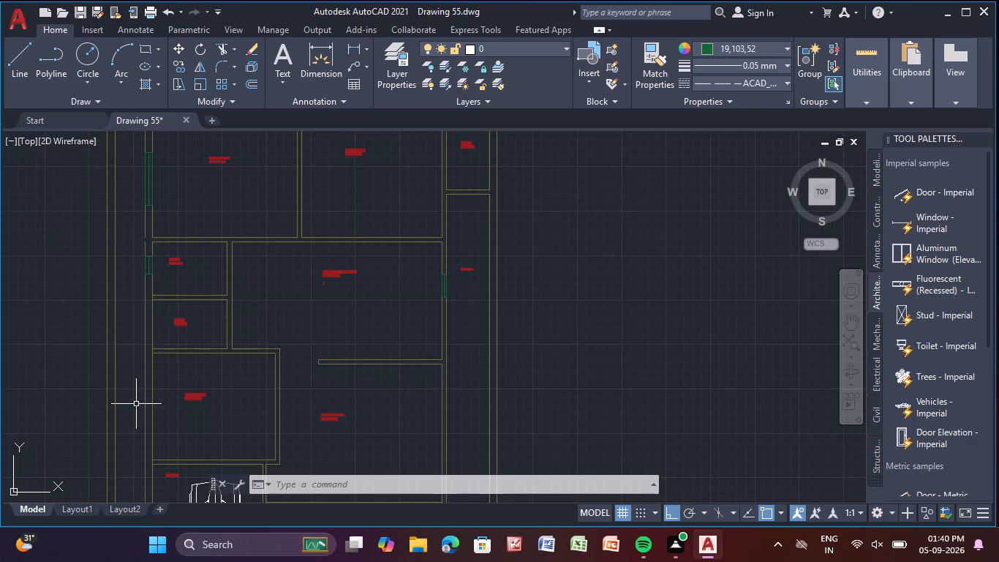
Look through the saved drawings in the Documents folder without opening any of them.
click(7, 23)
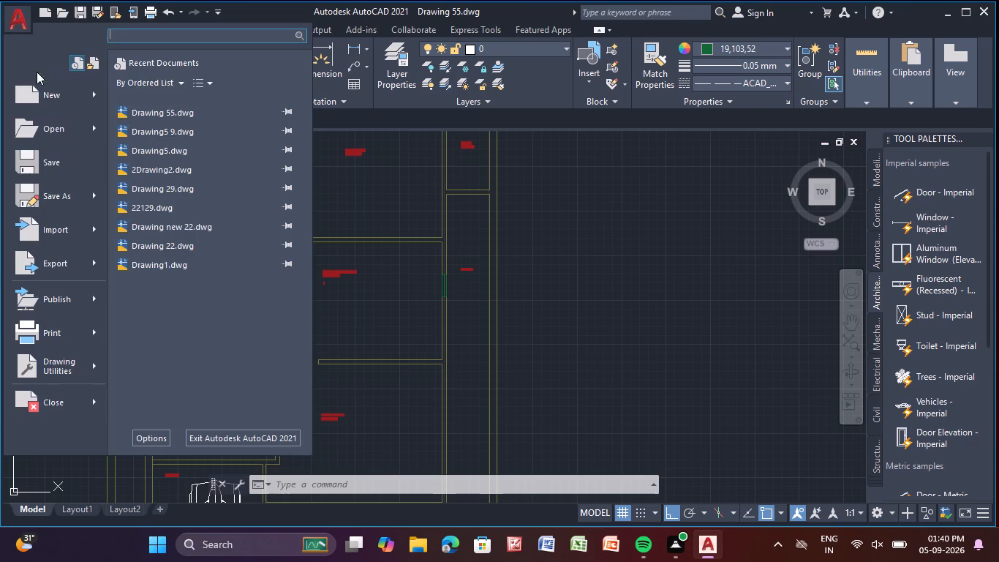
click(78, 129)
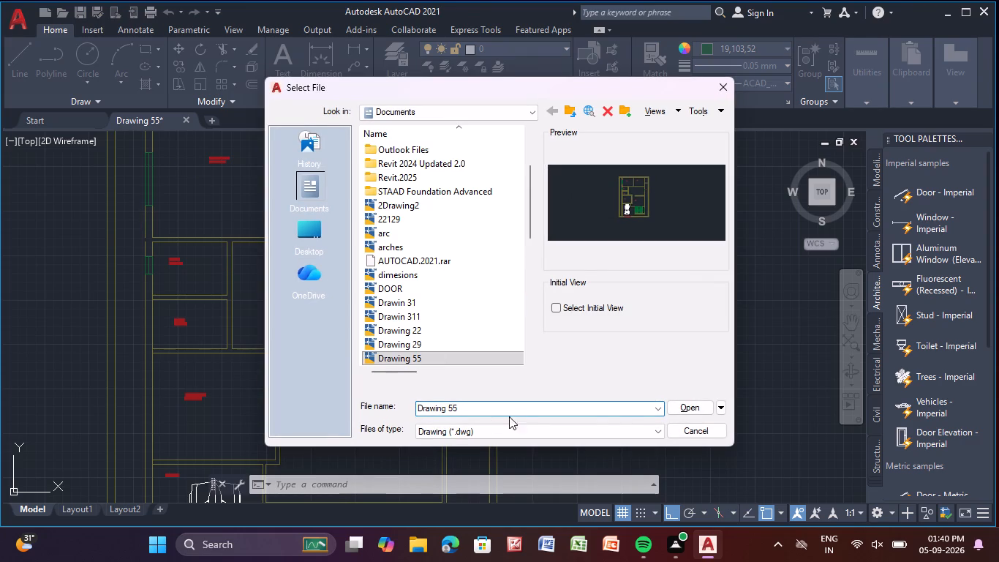
scroll(423, 274, down, 4)
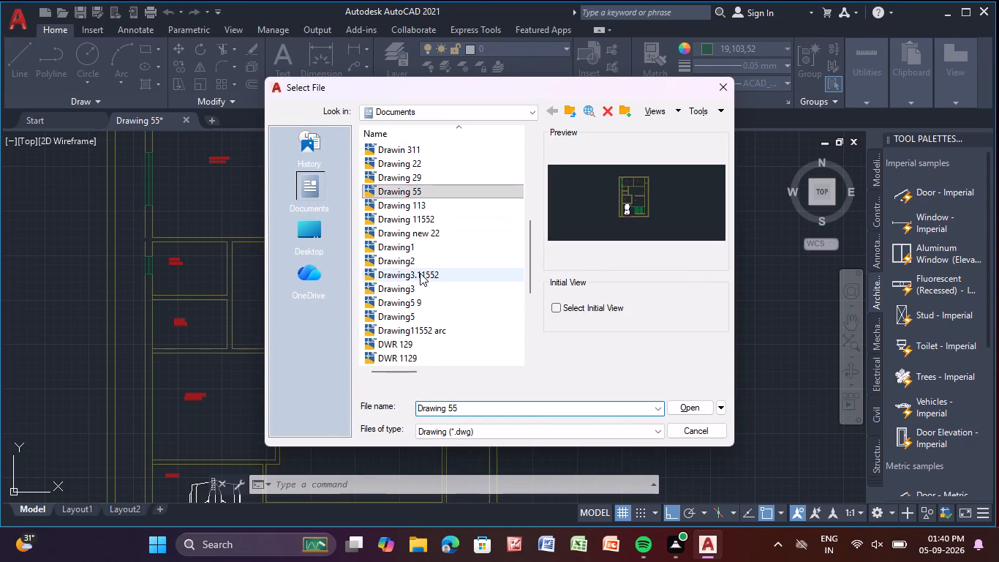
scroll(419, 273, down, 9)
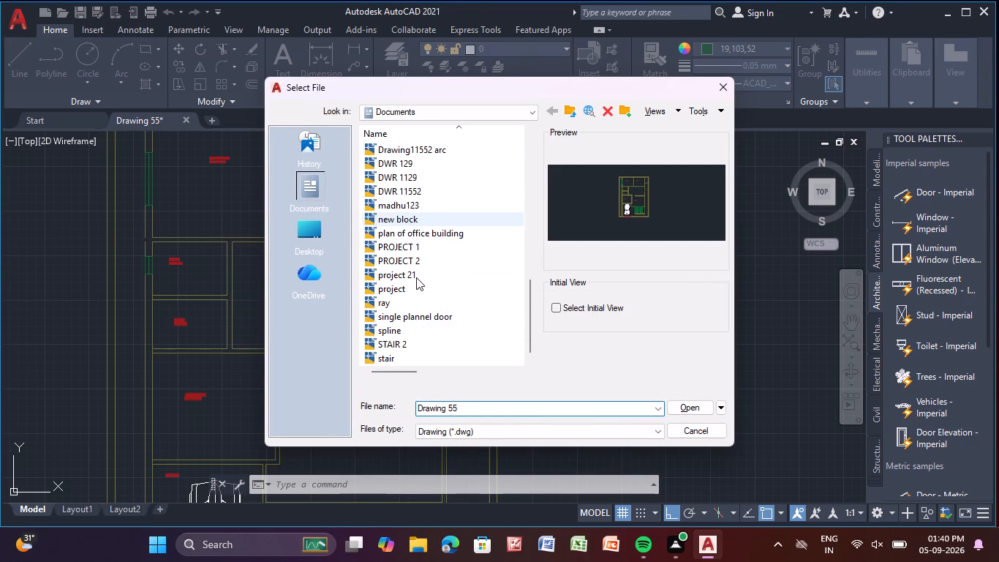
scroll(416, 277, down, 3)
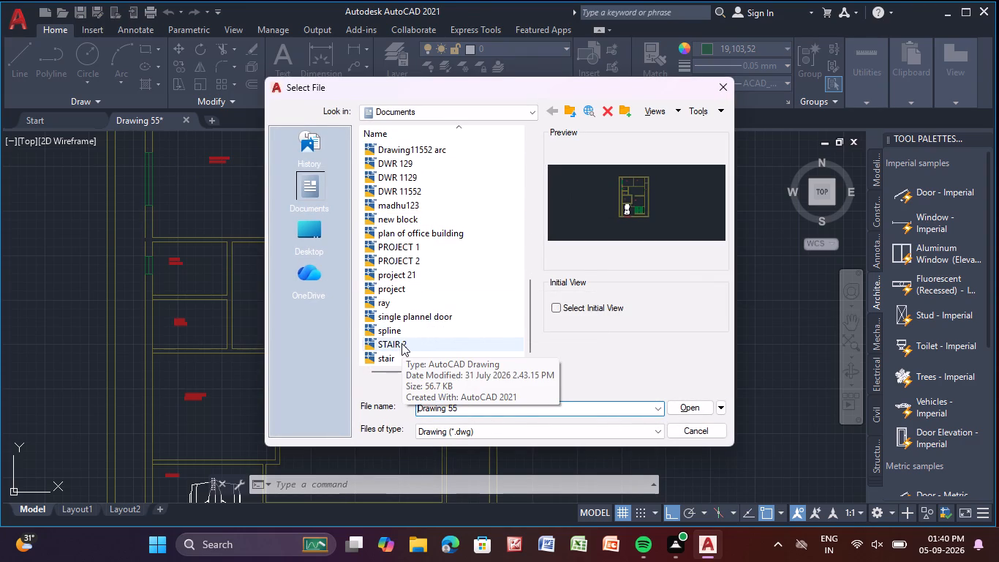
scroll(404, 327, down, 4)
scroll(402, 339, up, 2)
scroll(402, 339, down, 3)
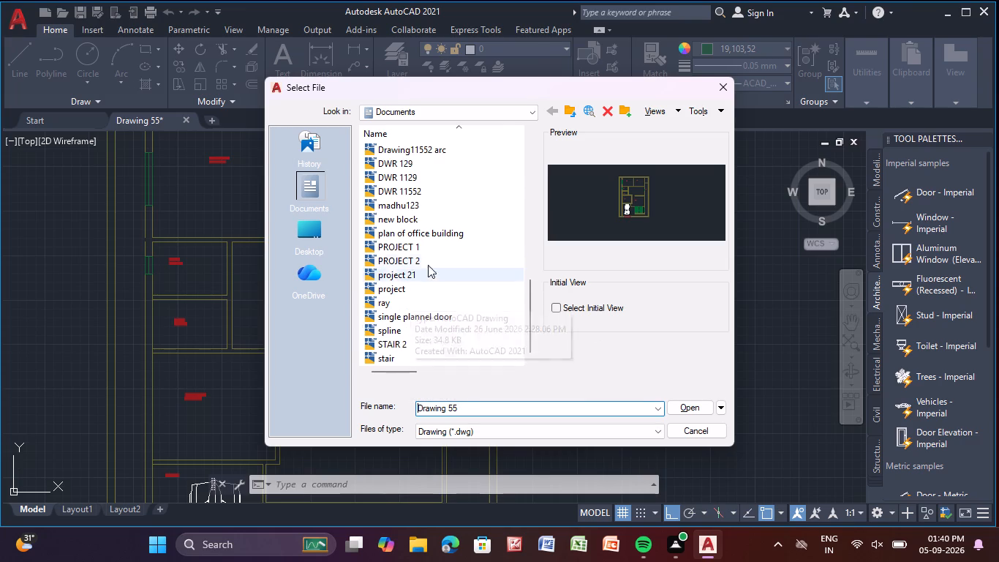
key(Escape)
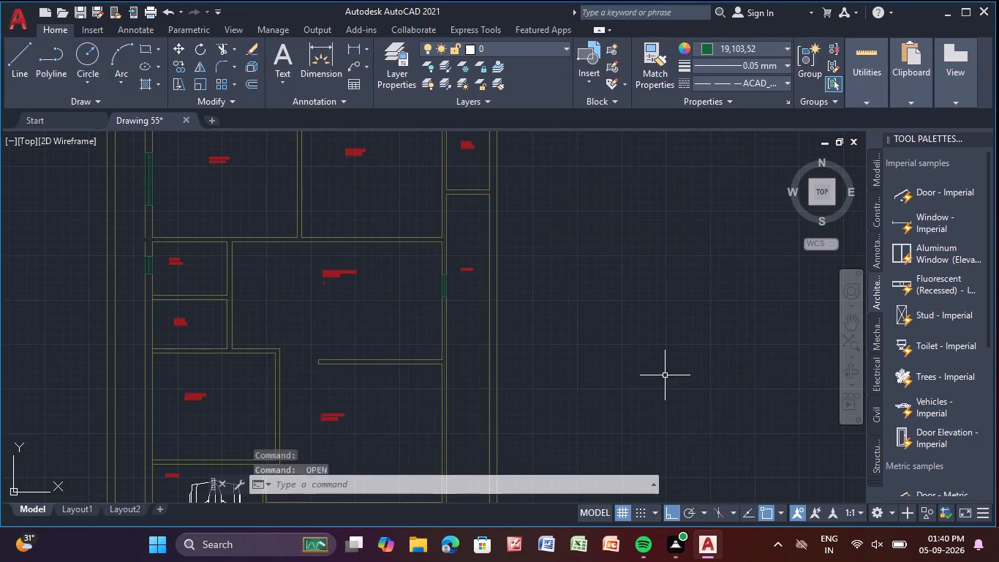
Save the floor plan as Drawing 55 in the Documents folder in AutoCAD 2018 Drawing format, replacing the existing file.
click(5, 12)
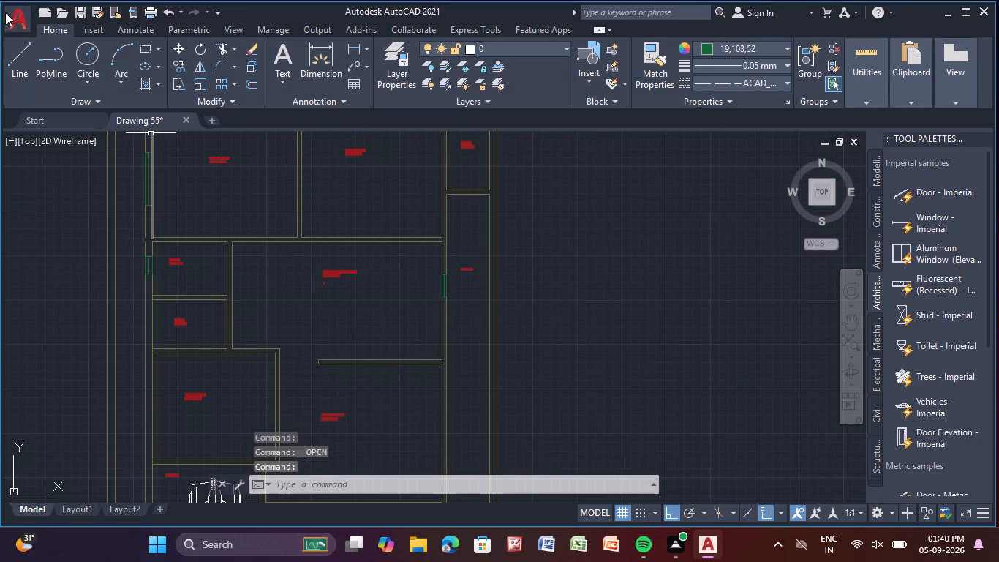
click(60, 193)
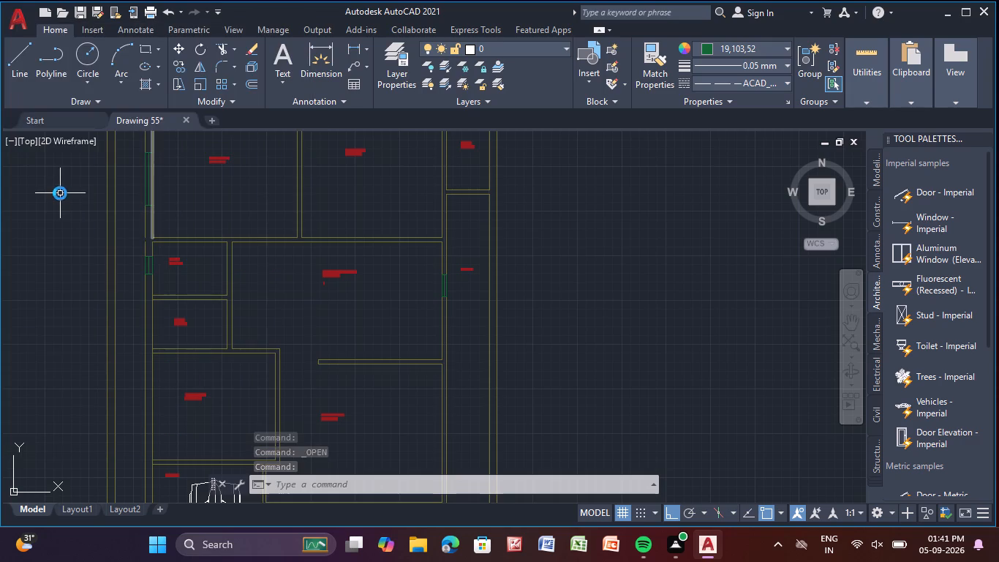
click(679, 408)
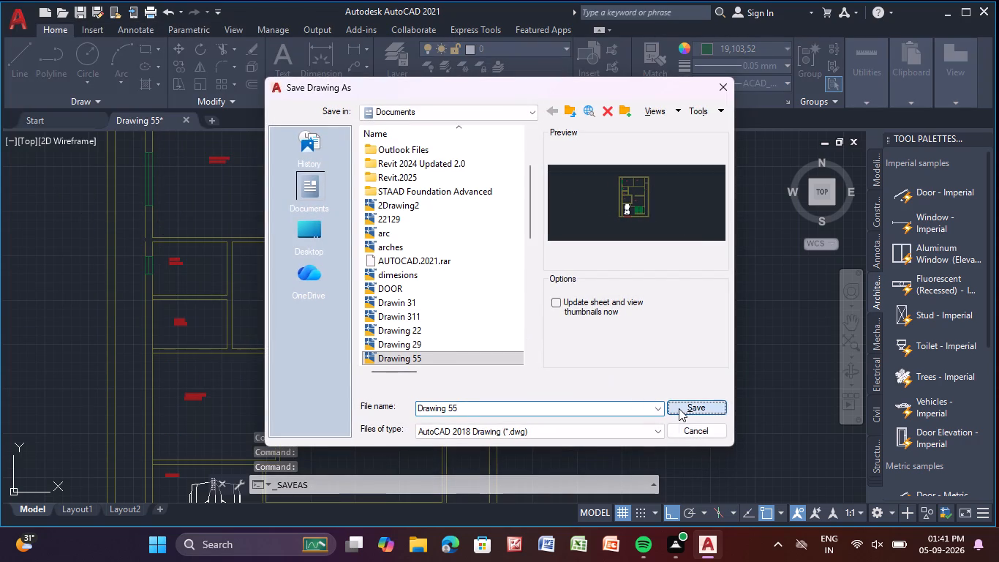
click(487, 301)
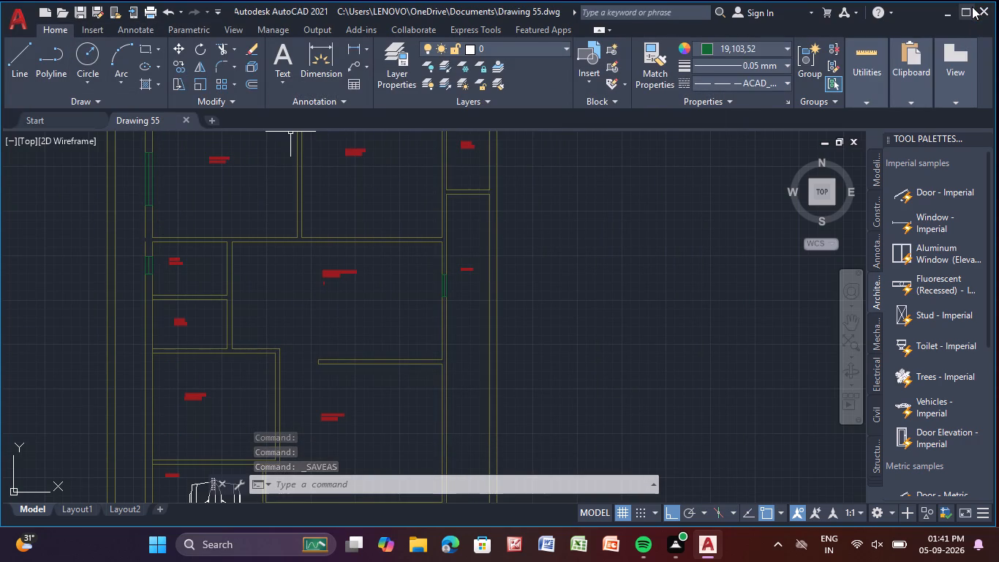
Close AutoCAD.
click(990, 10)
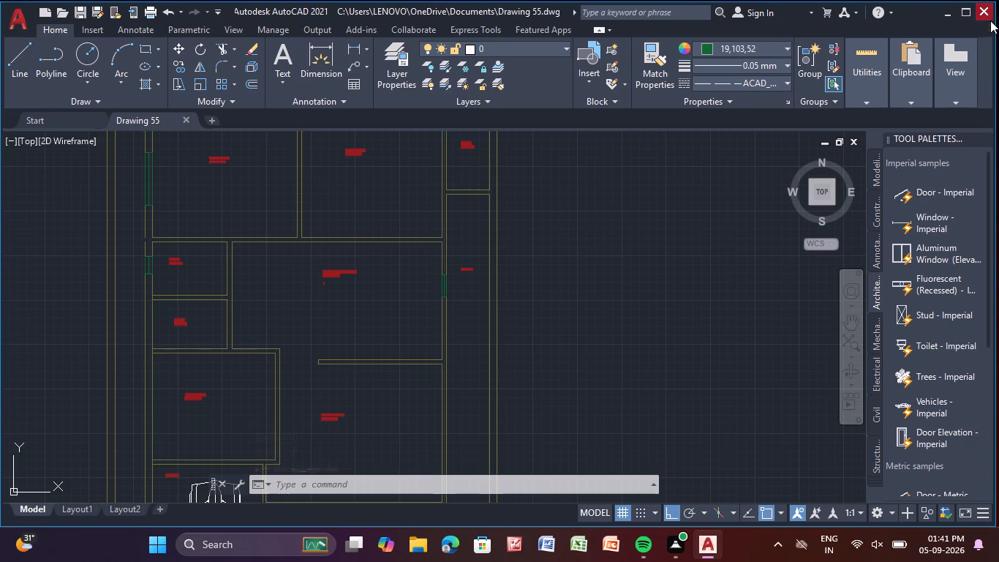
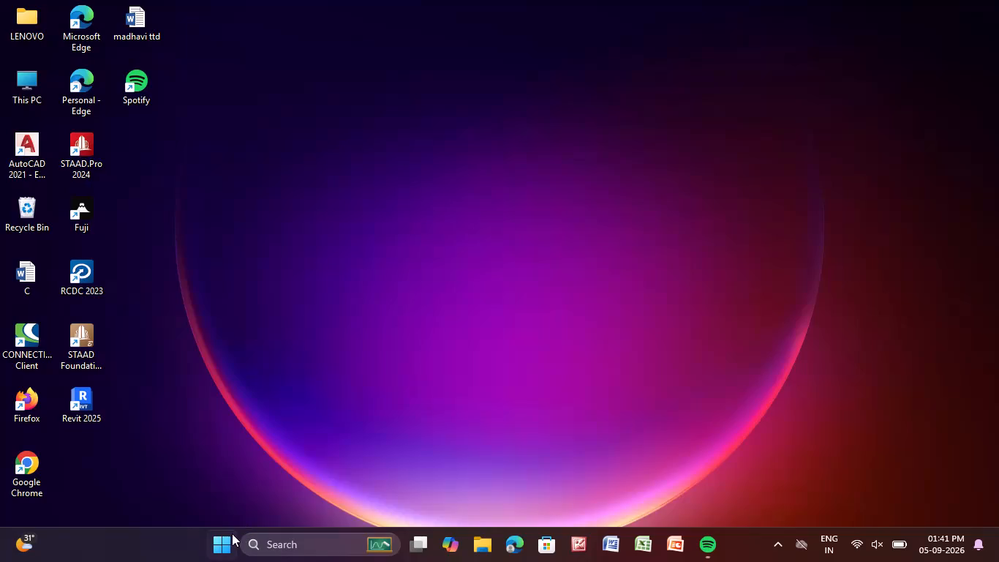
Bring up the Windows power options in order to shut down the computer.
click(227, 537)
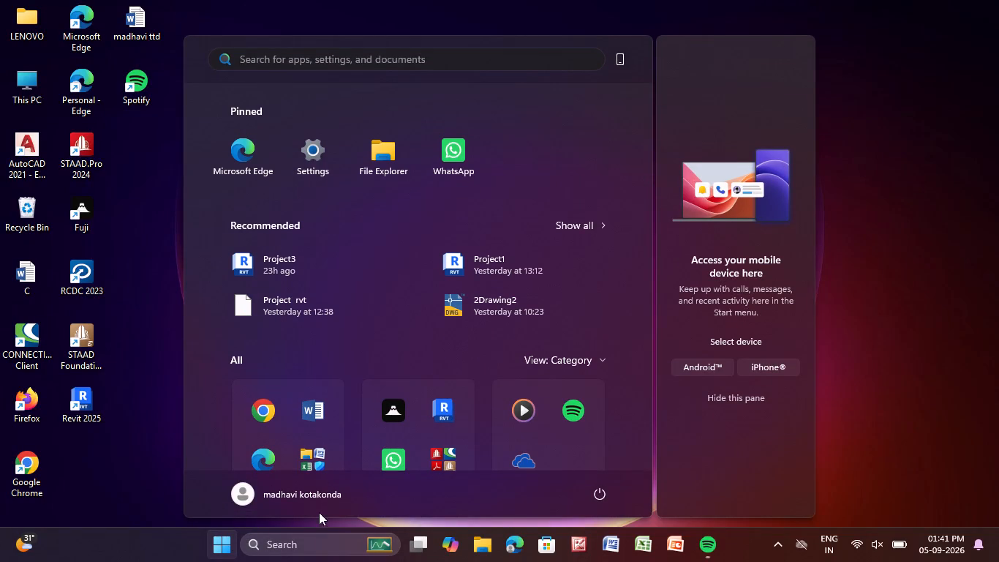
click(601, 488)
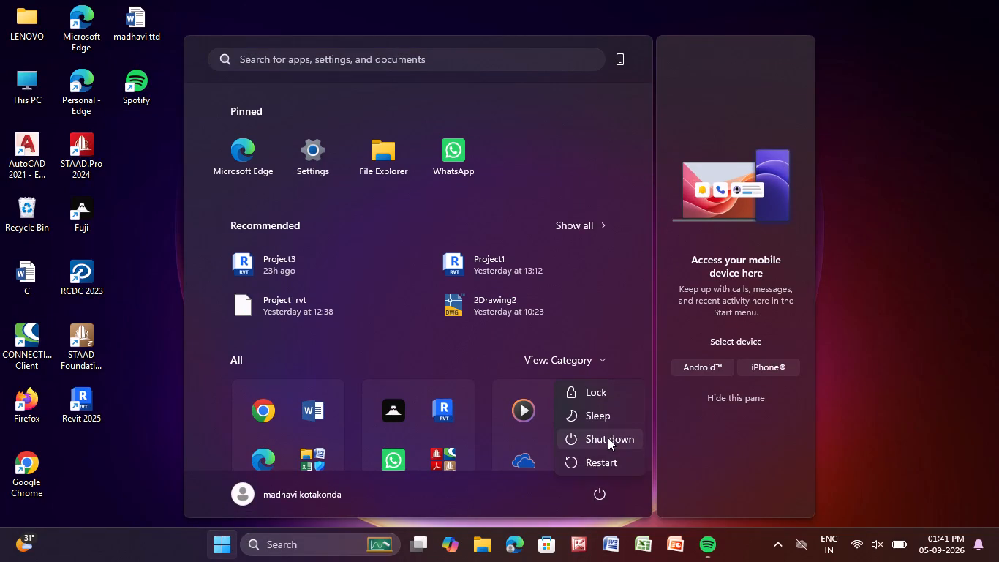
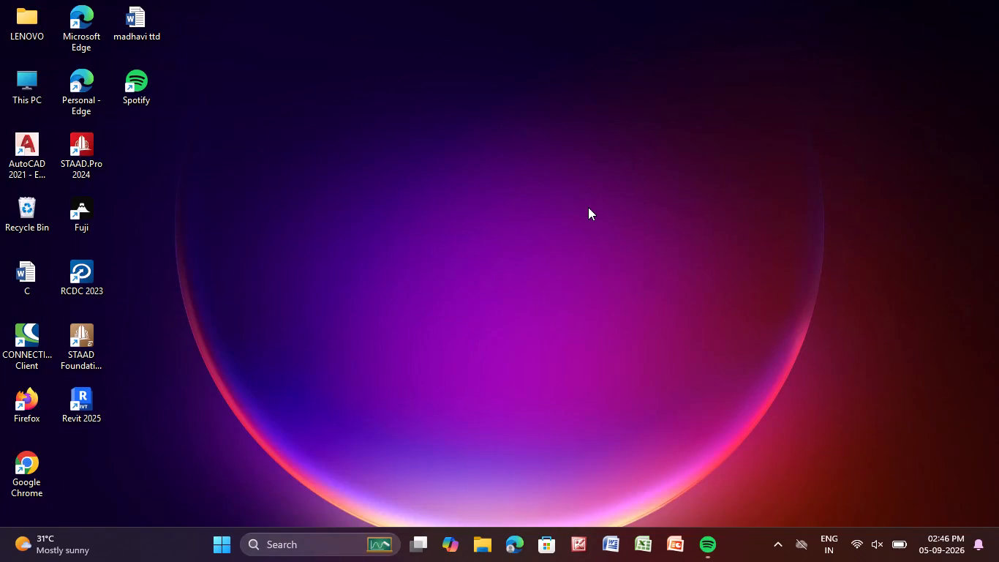
Launch AutoCAD 2021 from the desktop.
double_click(29, 154)
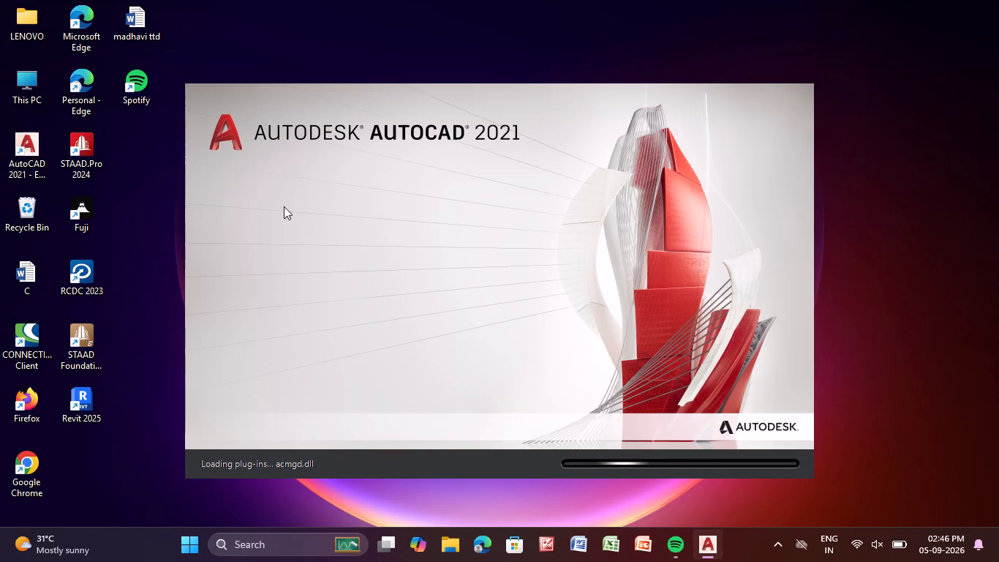
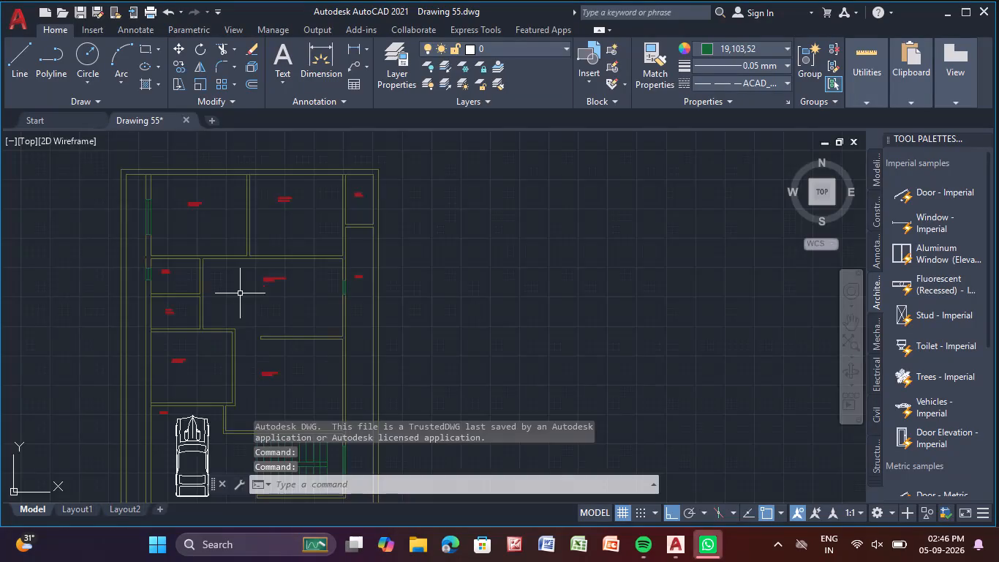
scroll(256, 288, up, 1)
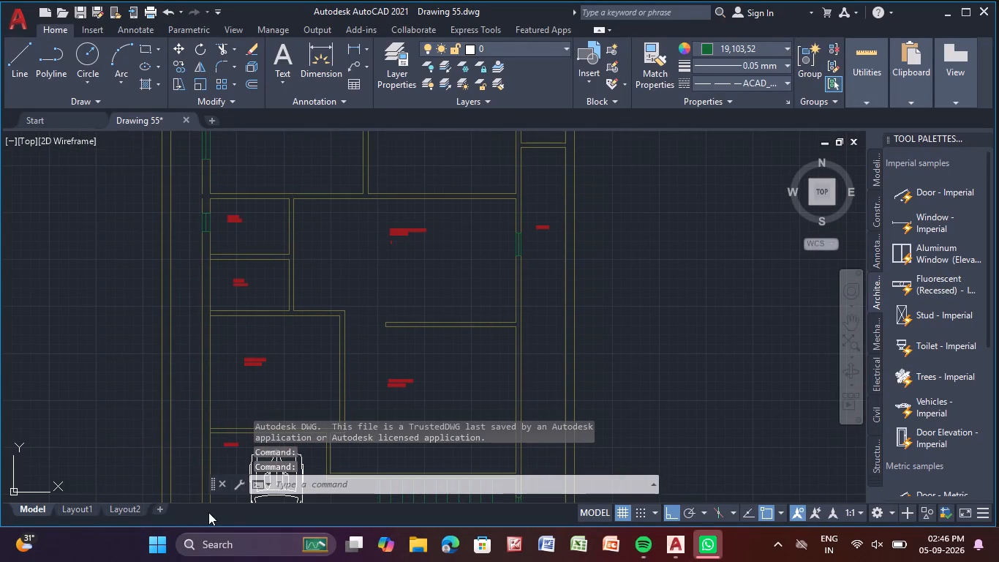
Launch the recently used app listed between WhatsApp and Revit 2025 from Windows Search.
click(230, 541)
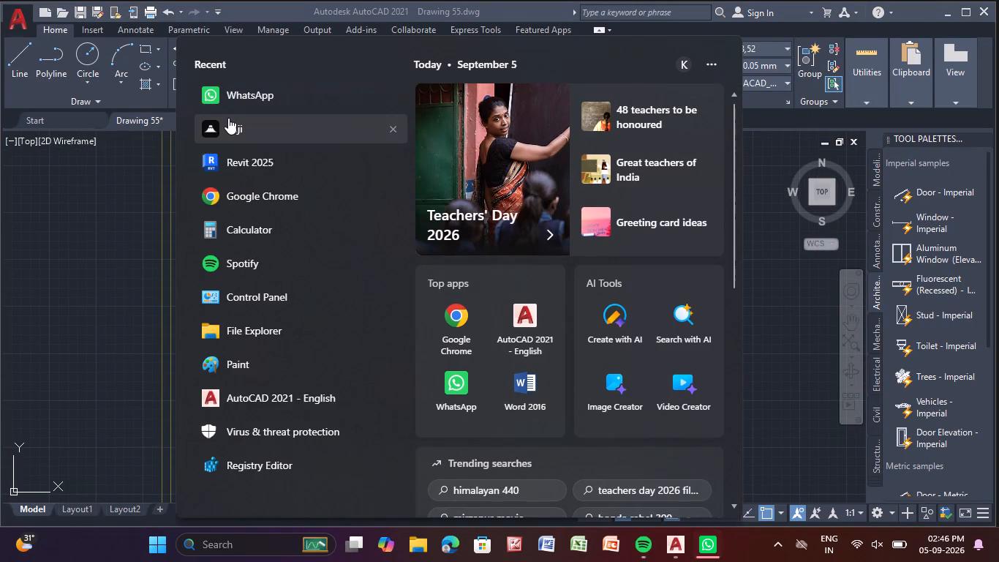
click(227, 118)
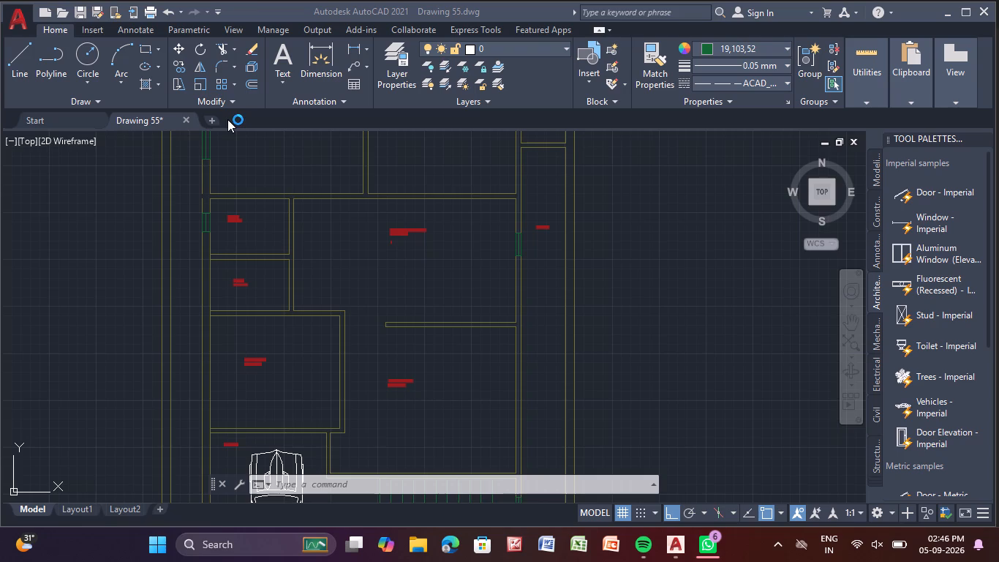
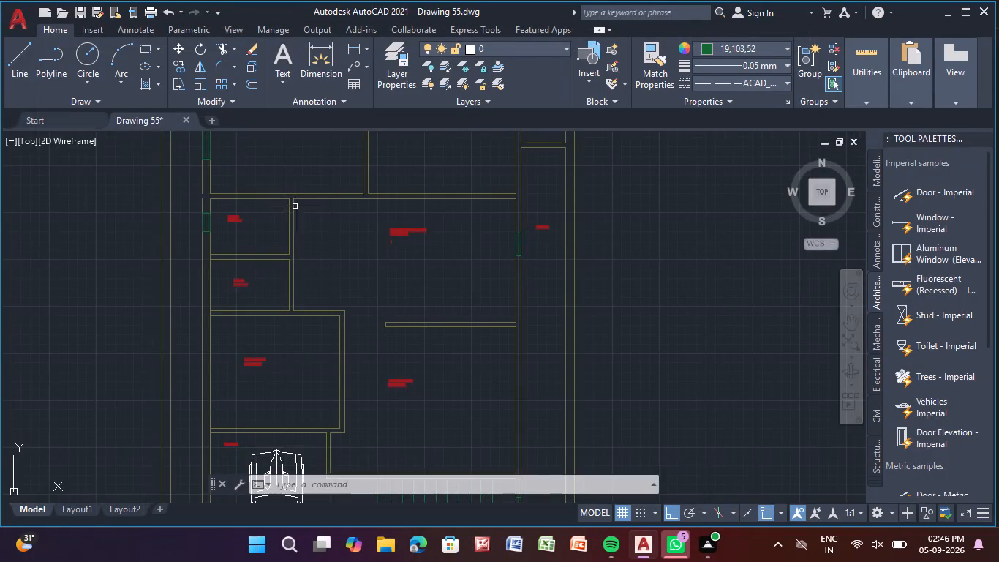
Extend the outer line of the west house wall to close the gap beside the partition above the upper toilet.
scroll(282, 198, up, 1)
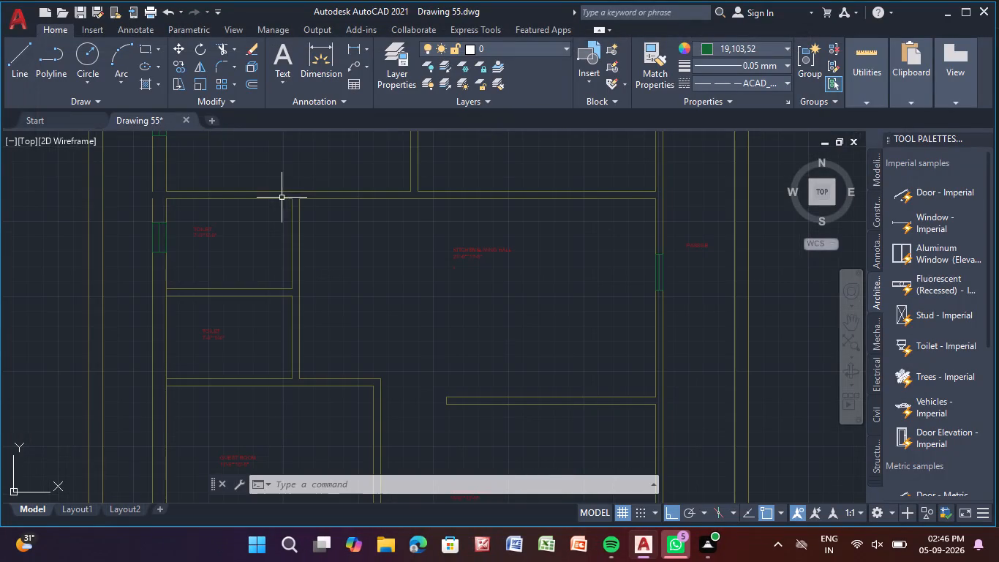
scroll(282, 198, up, 1)
scroll(281, 198, down, 4)
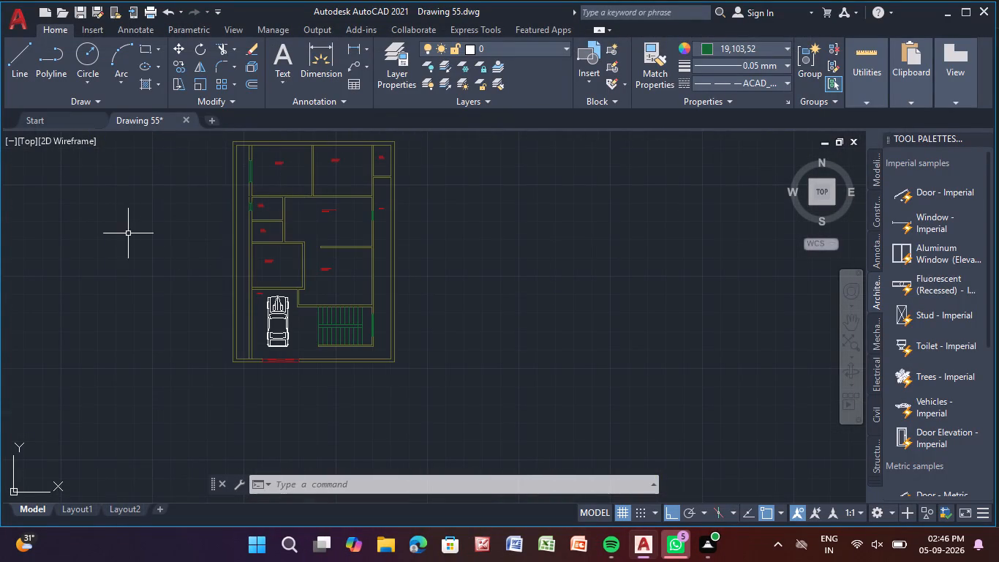
key(Escape)
middle_drag(328, 209, 360, 308)
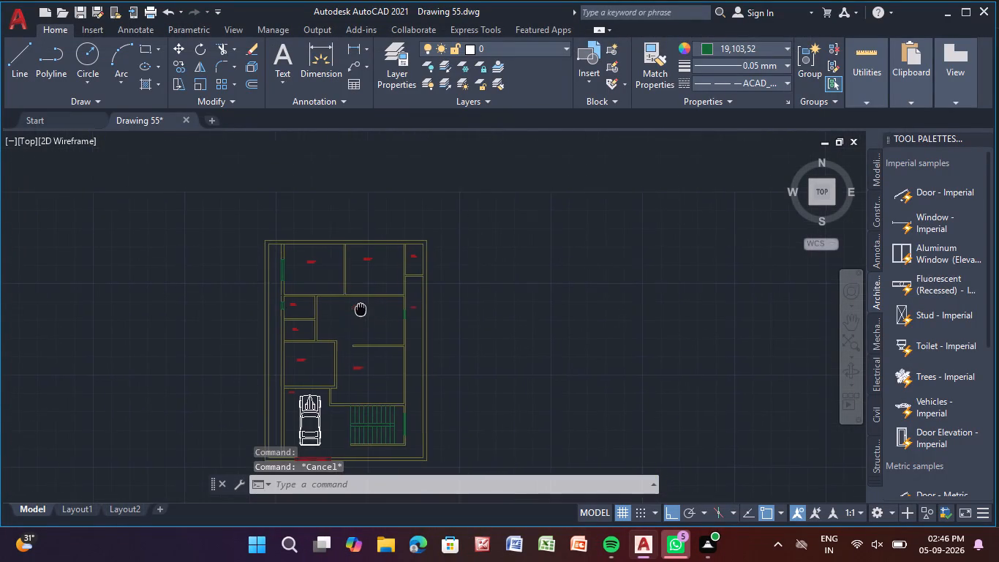
scroll(229, 315, up, 4)
scroll(472, 264, down, 1)
scroll(529, 199, up, 1)
key(e)
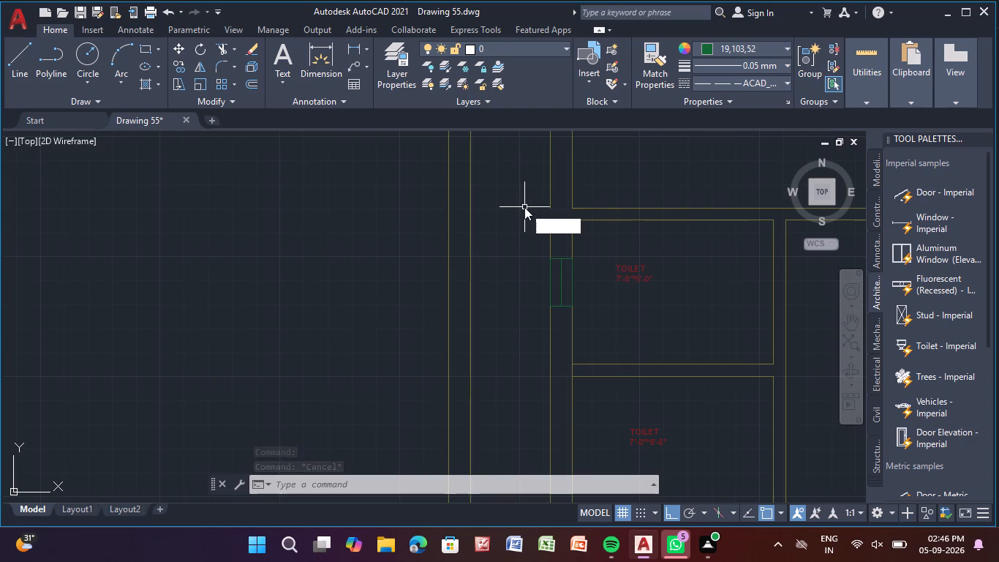
key(x)
key(Return)
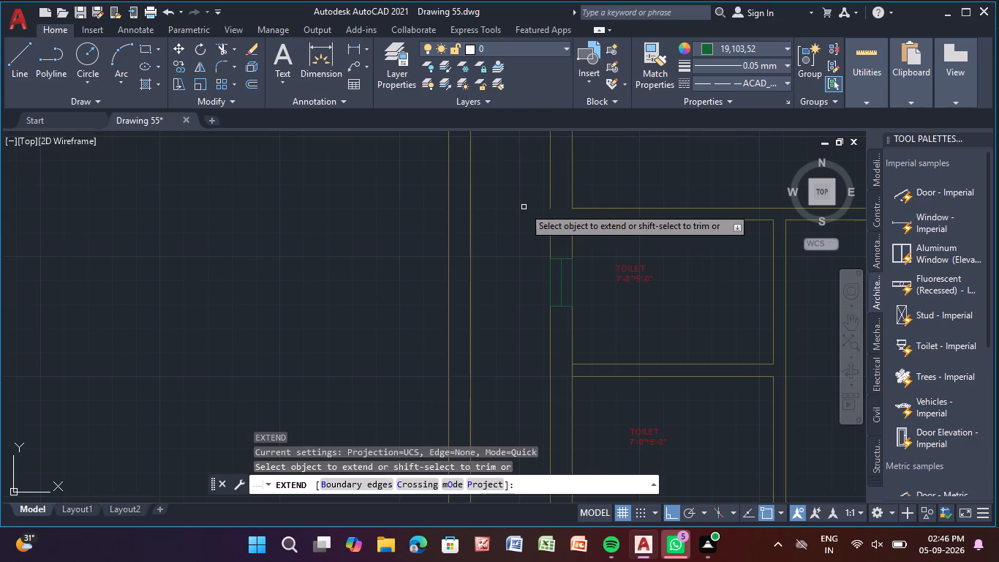
click(548, 236)
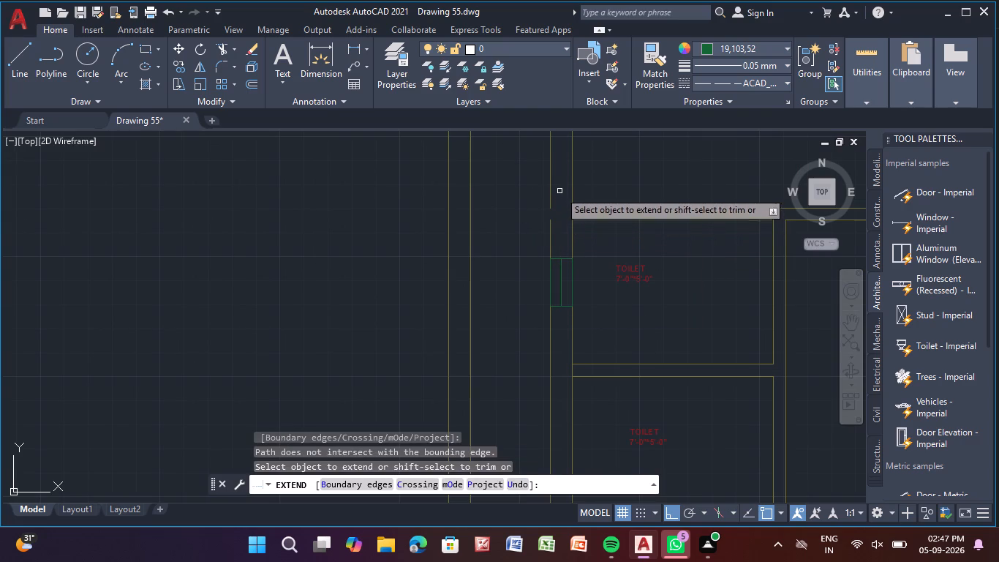
scroll(555, 185, down, 2)
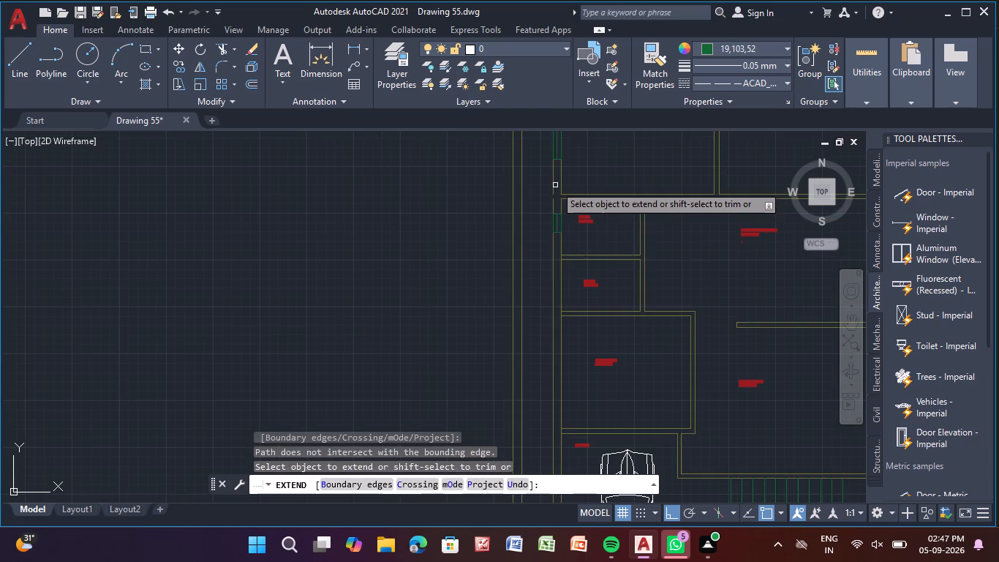
click(554, 184)
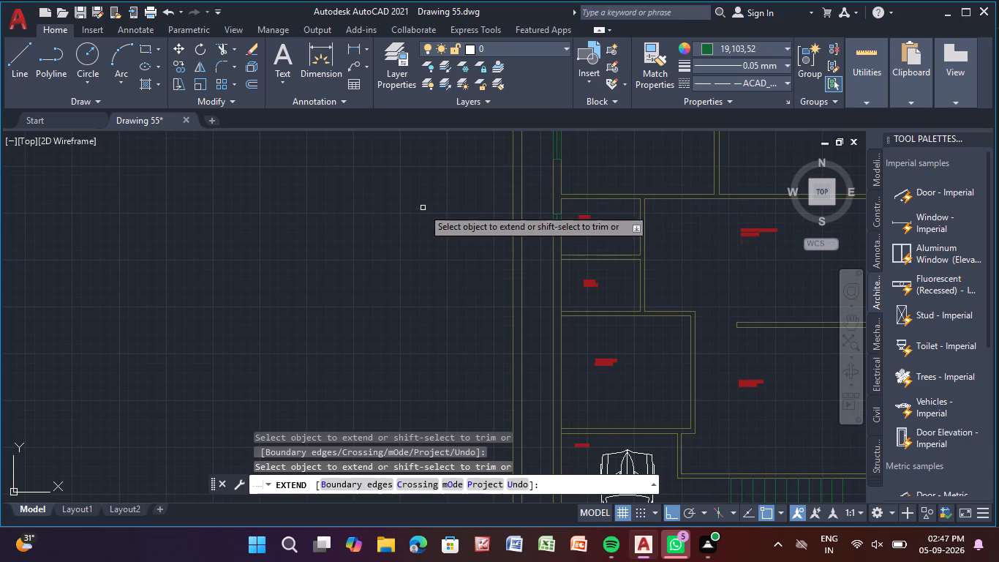
key(Escape)
key(Escape)
key(Escape)
key(Escape)
Group all the lines of the upper toilet's window in the west wall into one object.
scroll(408, 190, down, 3)
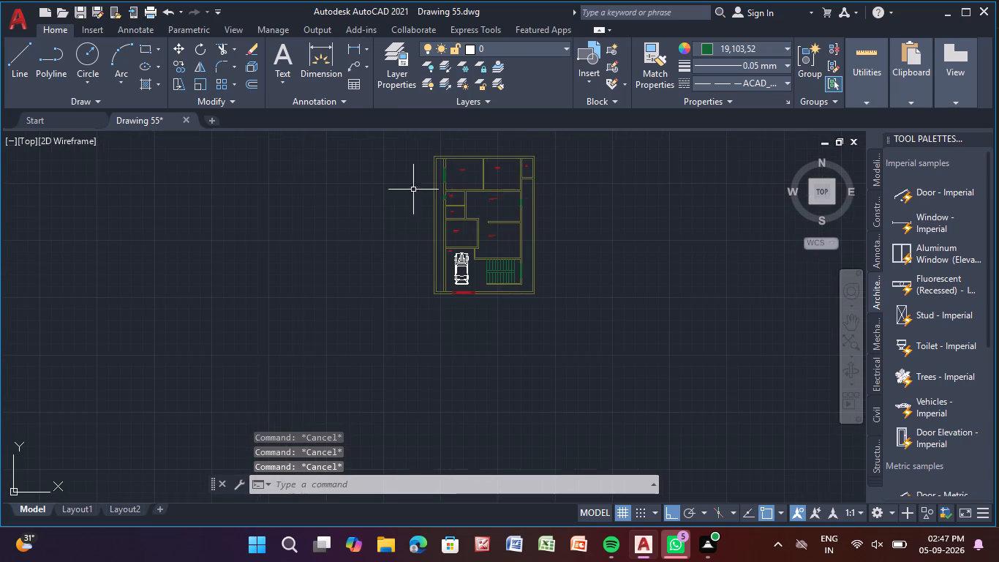
scroll(475, 192, down, 1)
middle_drag(475, 191, 436, 310)
scroll(426, 311, up, 3)
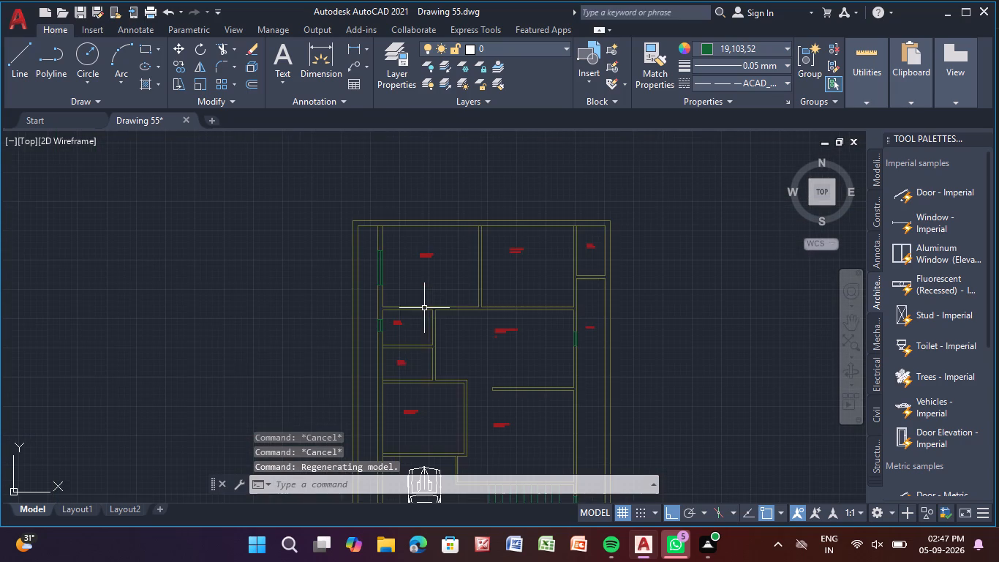
middle_drag(423, 290, 475, 222)
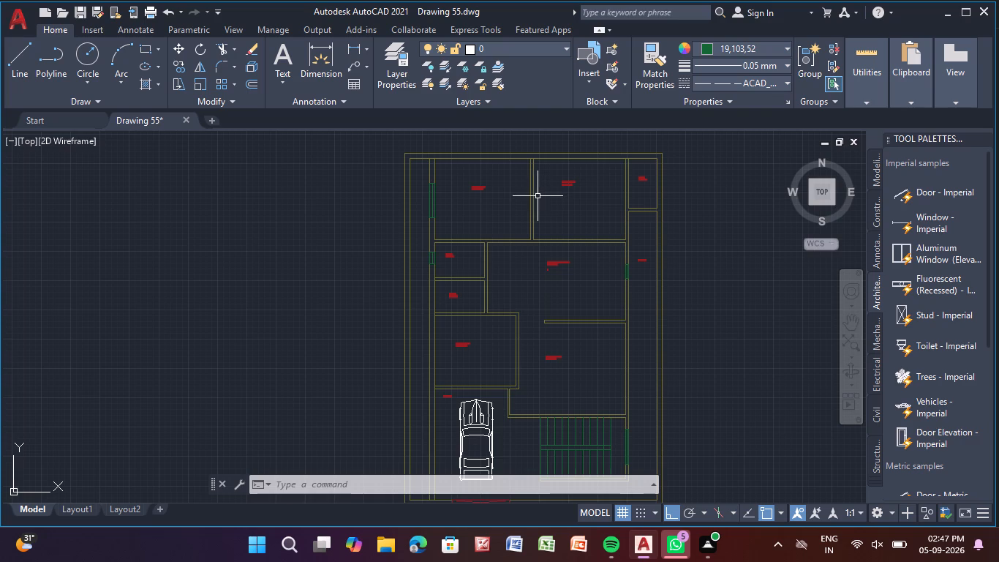
middle_drag(537, 195, 527, 238)
scroll(387, 242, up, 1)
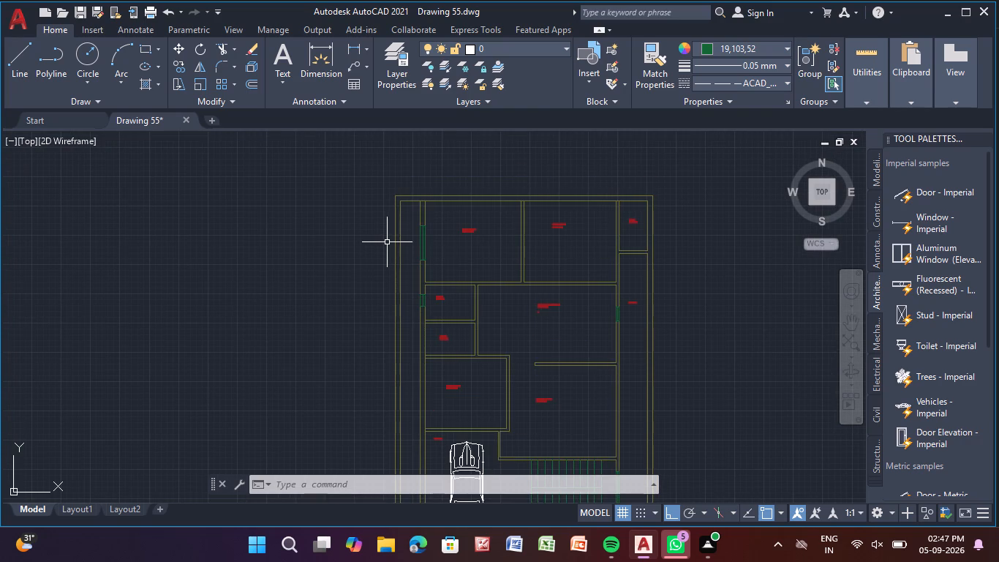
scroll(442, 219, up, 1)
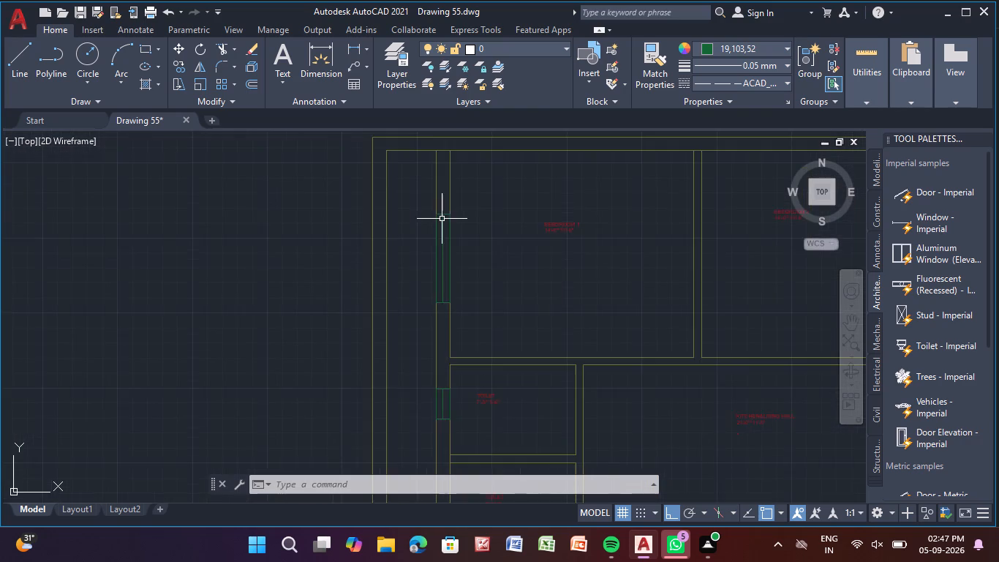
scroll(442, 219, up, 2)
scroll(442, 219, down, 3)
middle_drag(417, 339, 417, 338)
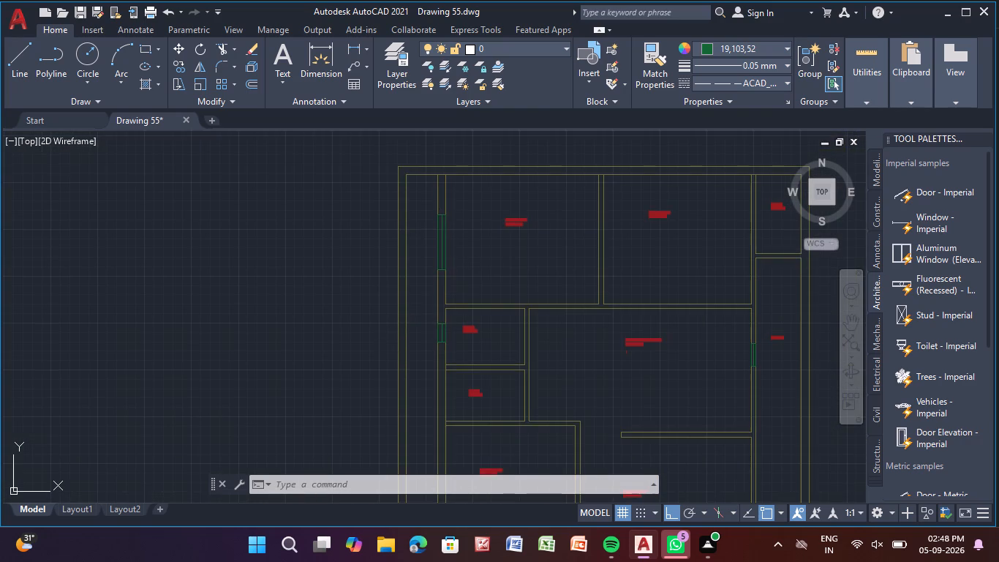
middle_drag(417, 338, 431, 236)
scroll(461, 232, up, 3)
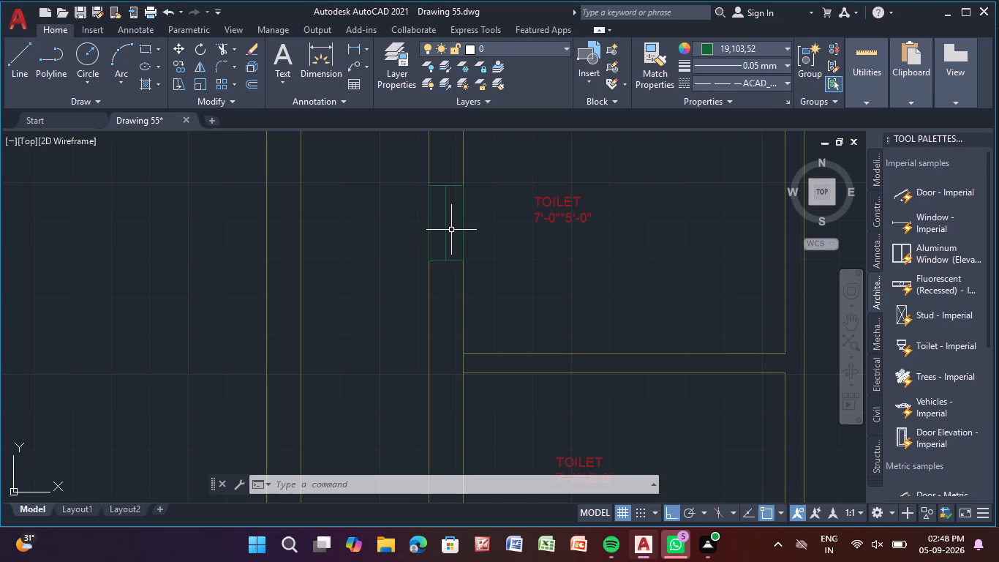
click(441, 213)
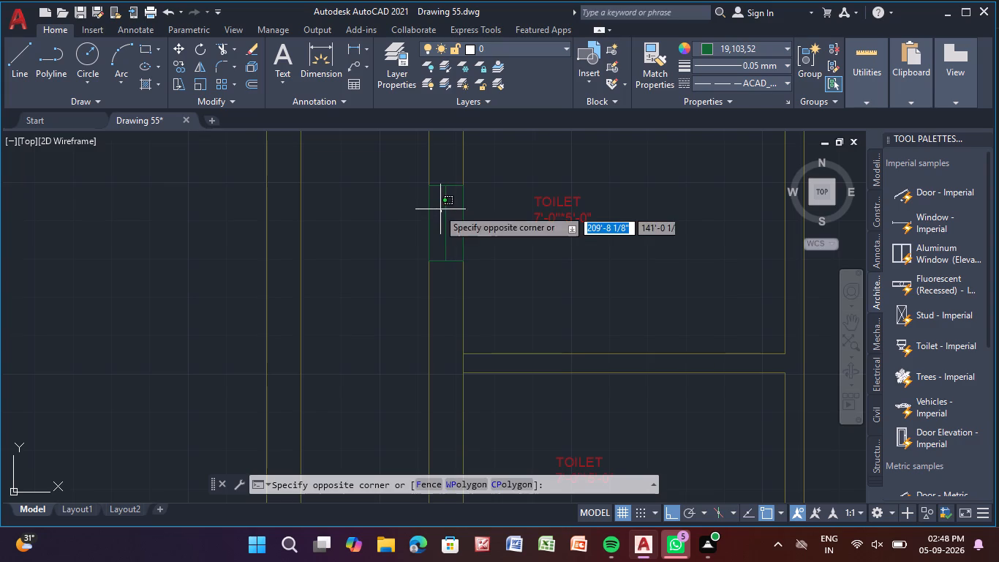
click(452, 185)
click(453, 185)
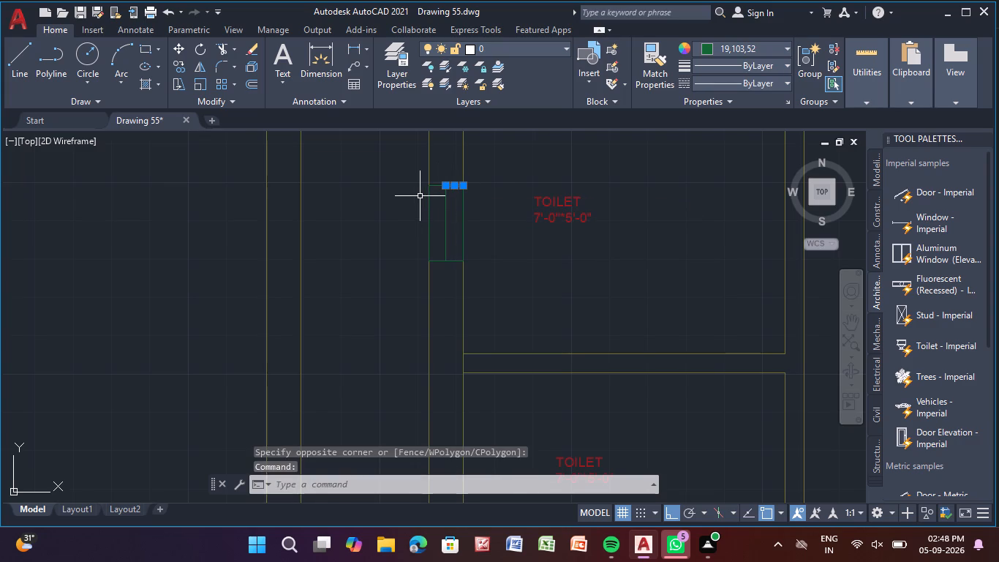
scroll(420, 196, up, 2)
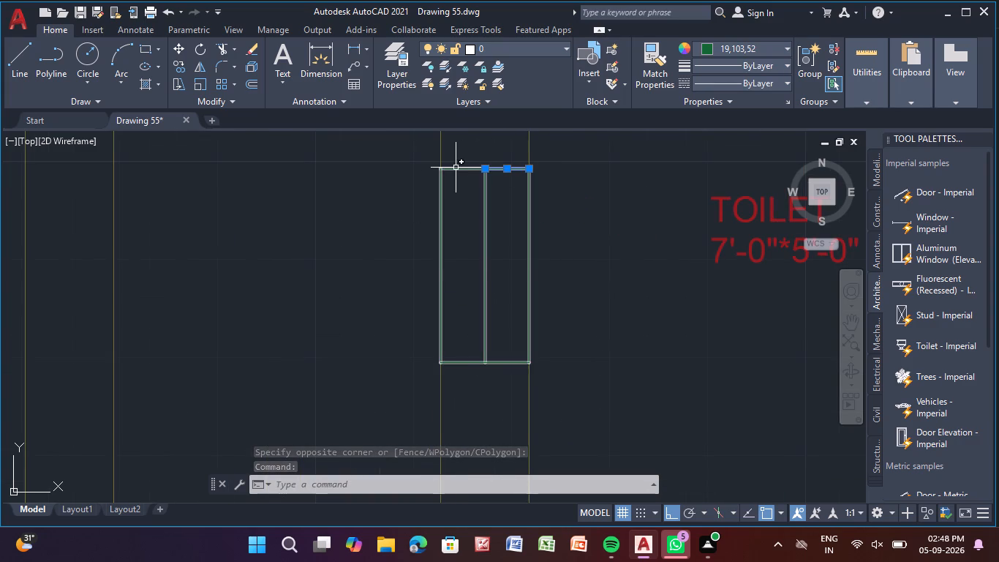
click(456, 168)
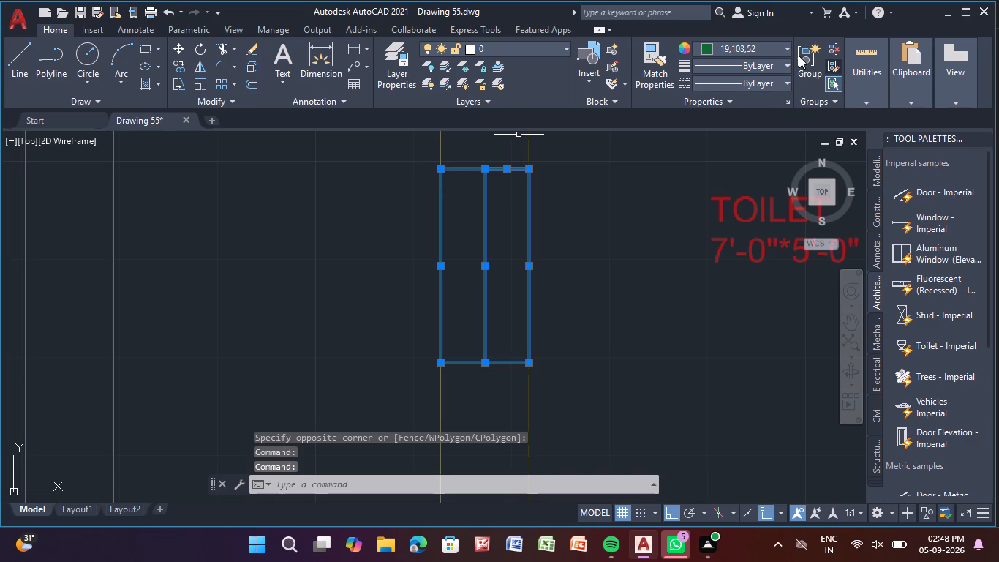
click(803, 52)
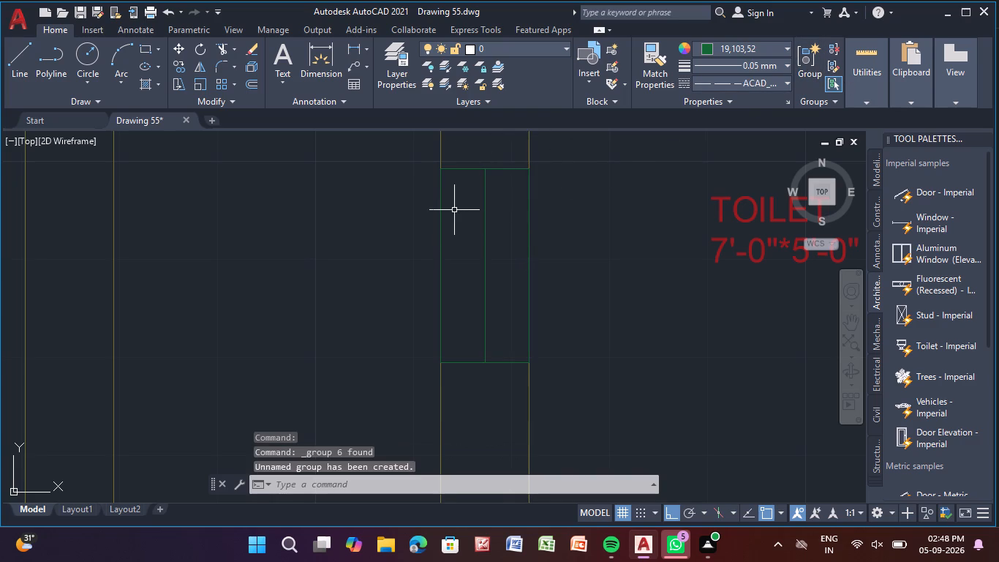
Copy the grouped toilet window straight down the west wall to the lower toilet, using its bottom midpoint as base point.
click(442, 216)
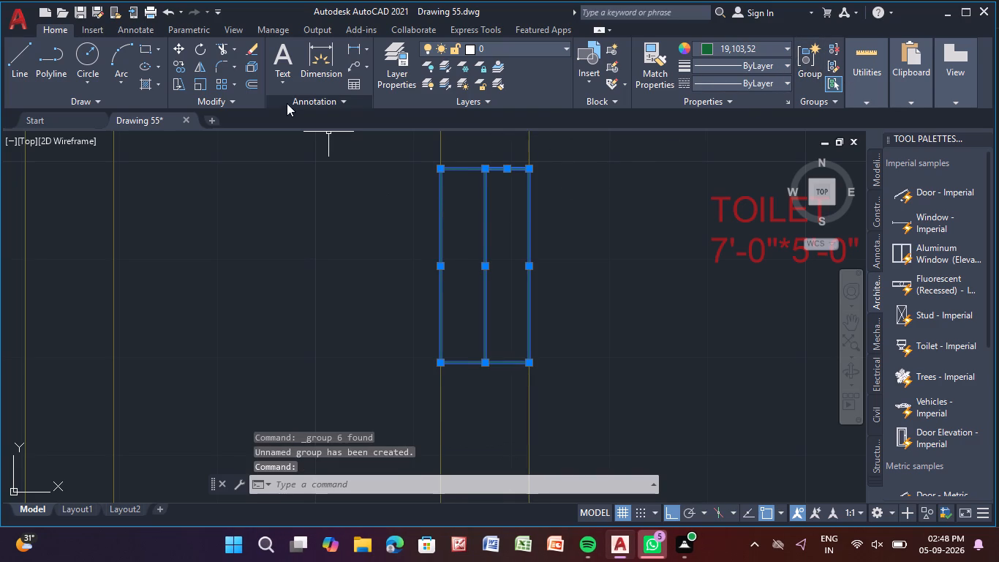
click(174, 68)
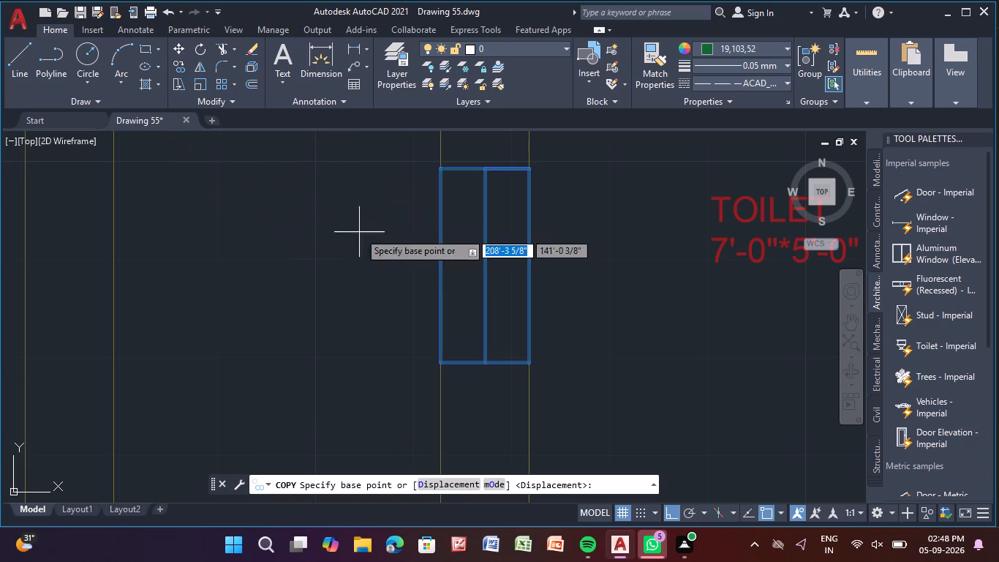
middle_drag(467, 266, 528, 66)
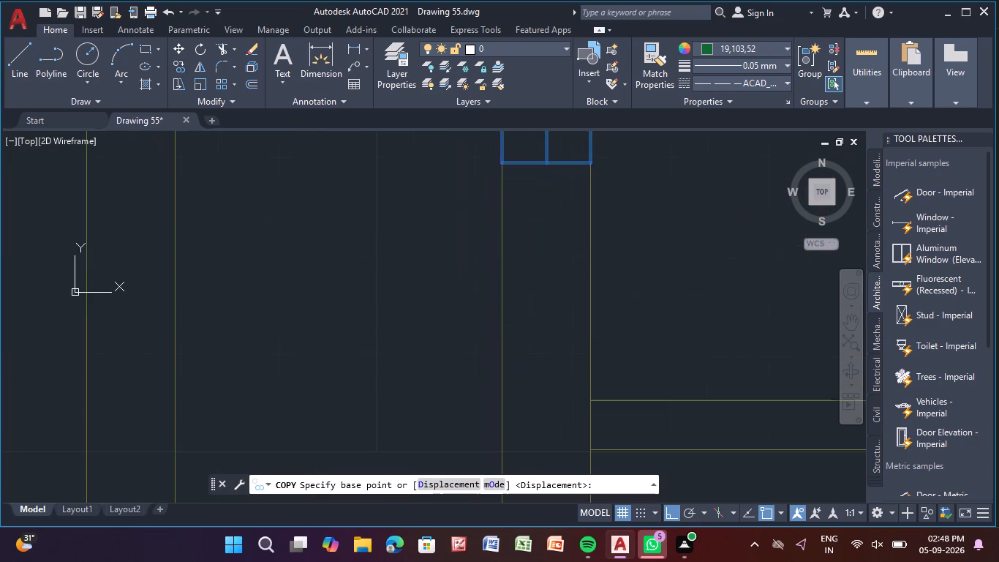
middle_drag(528, 66, 528, 61)
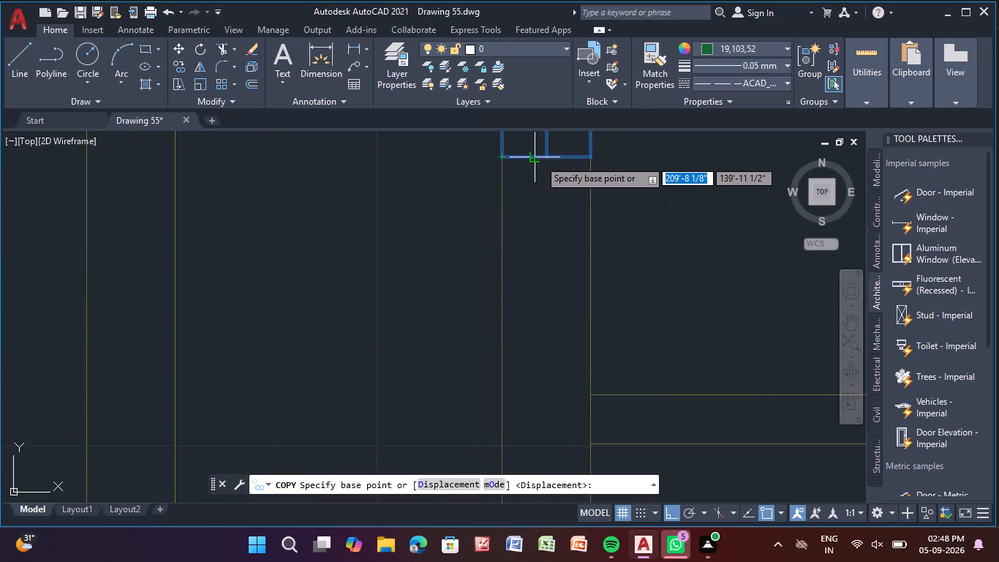
click(548, 157)
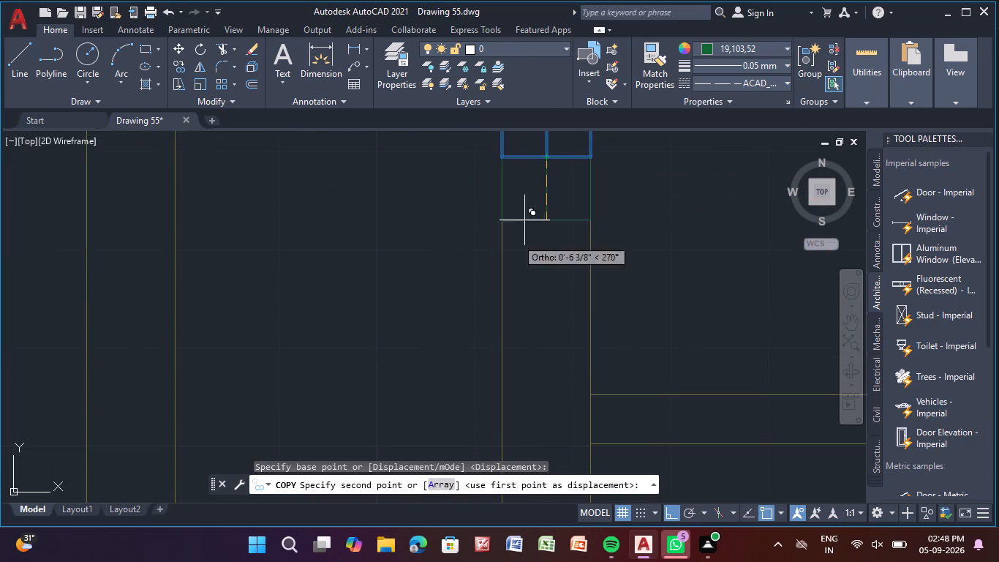
scroll(515, 332, down, 2)
middle_drag(568, 173, 561, 194)
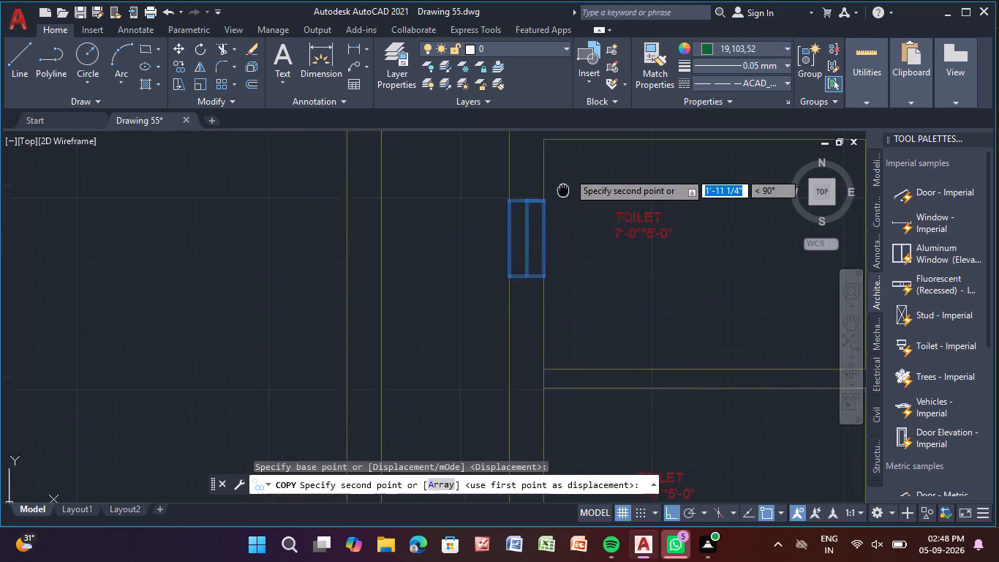
middle_drag(561, 194, 561, 156)
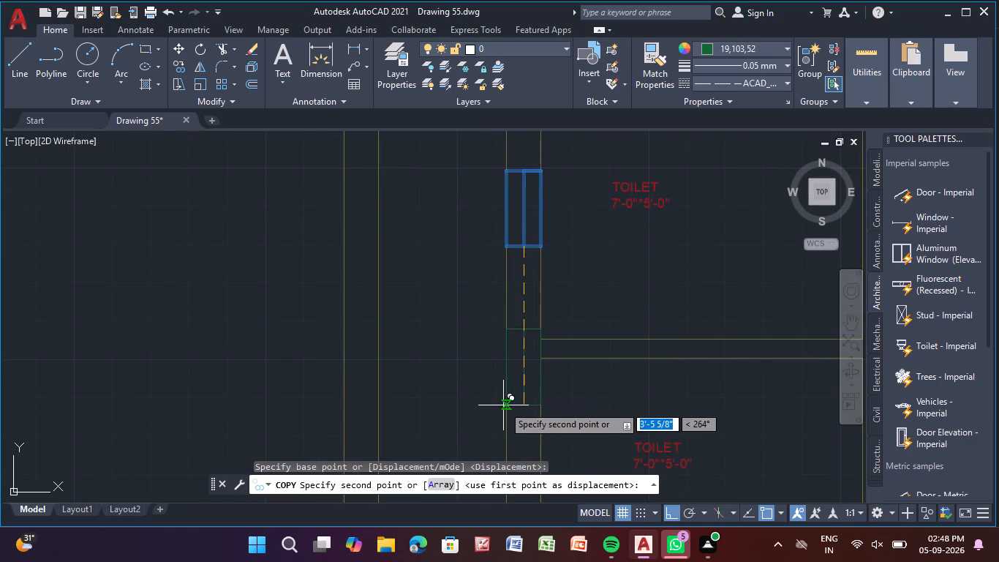
middle_drag(503, 405, 516, 244)
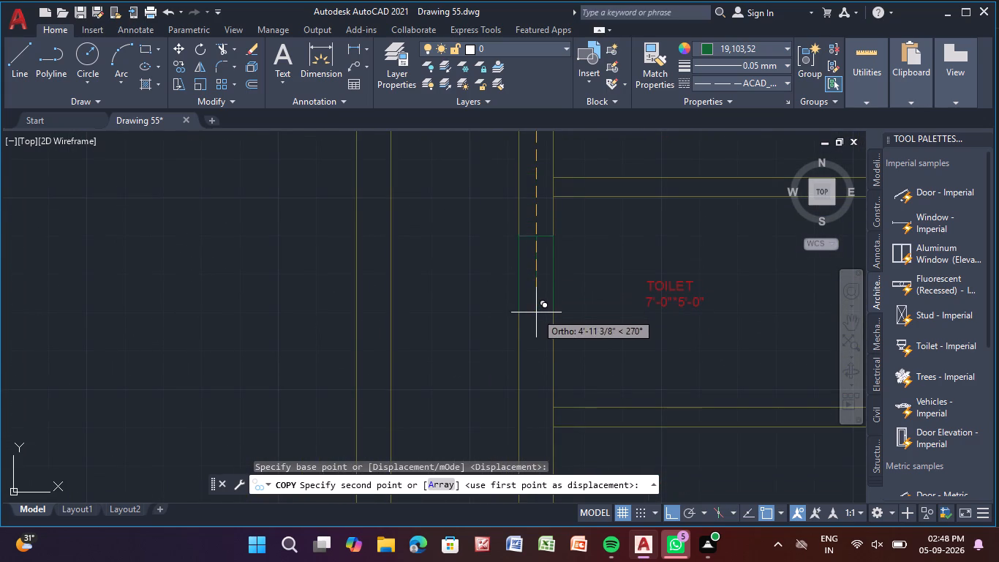
click(534, 334)
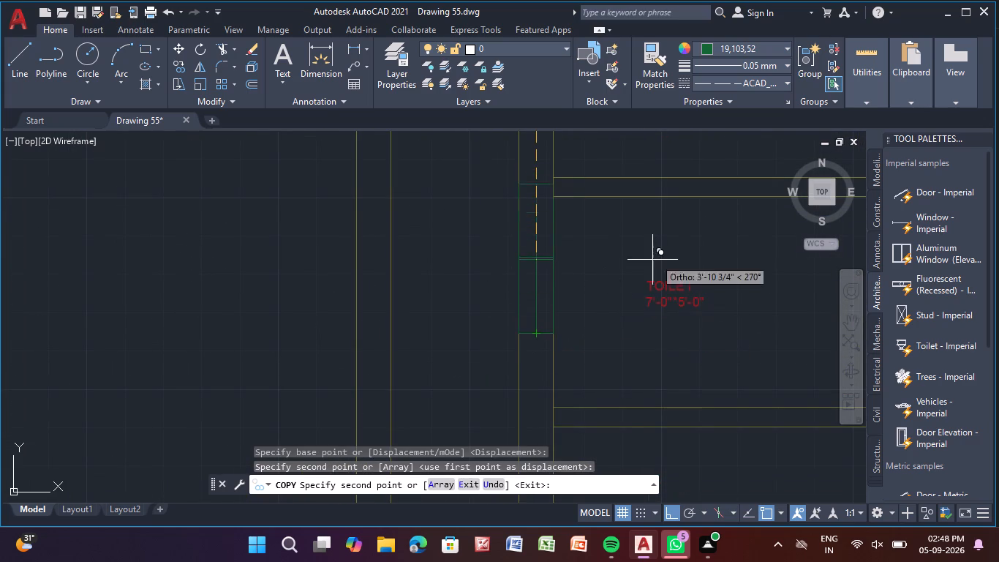
Turn on polar tracking and place another copy of the toilet window in the empty space east of the plot boundary.
scroll(674, 243, down, 2)
middle_drag(674, 243, 463, 449)
scroll(753, 228, down, 1)
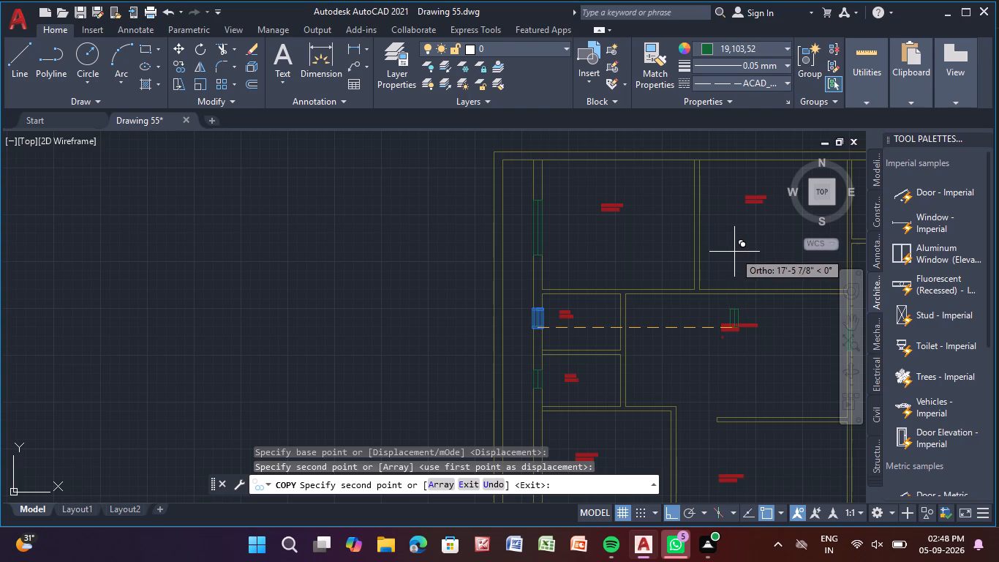
click(688, 513)
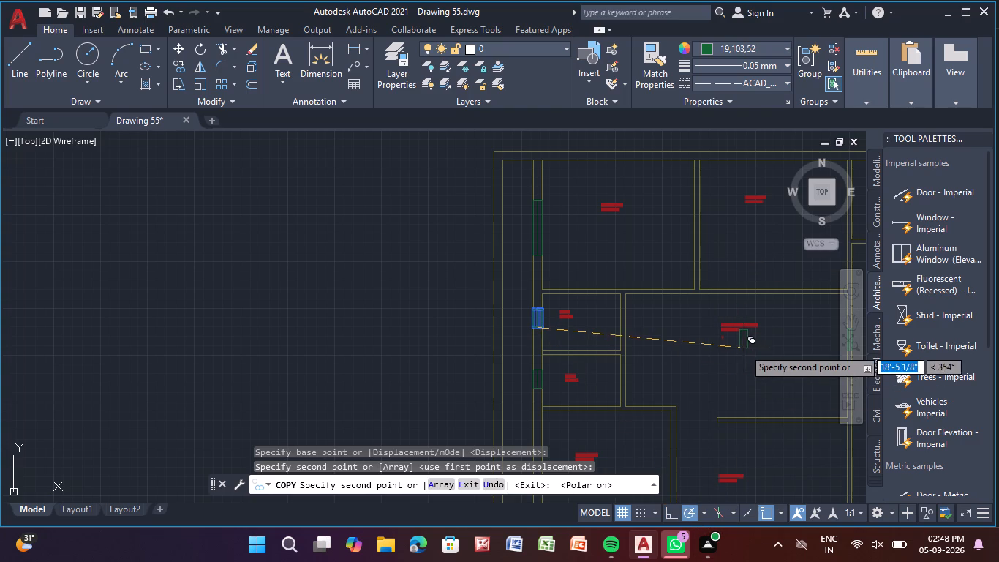
middle_drag(520, 373, 218, 333)
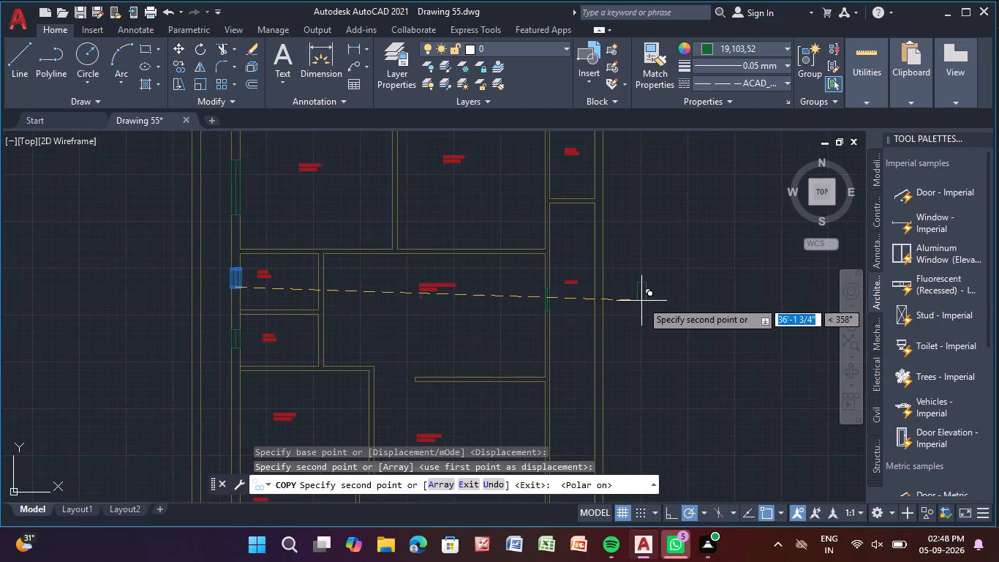
click(664, 288)
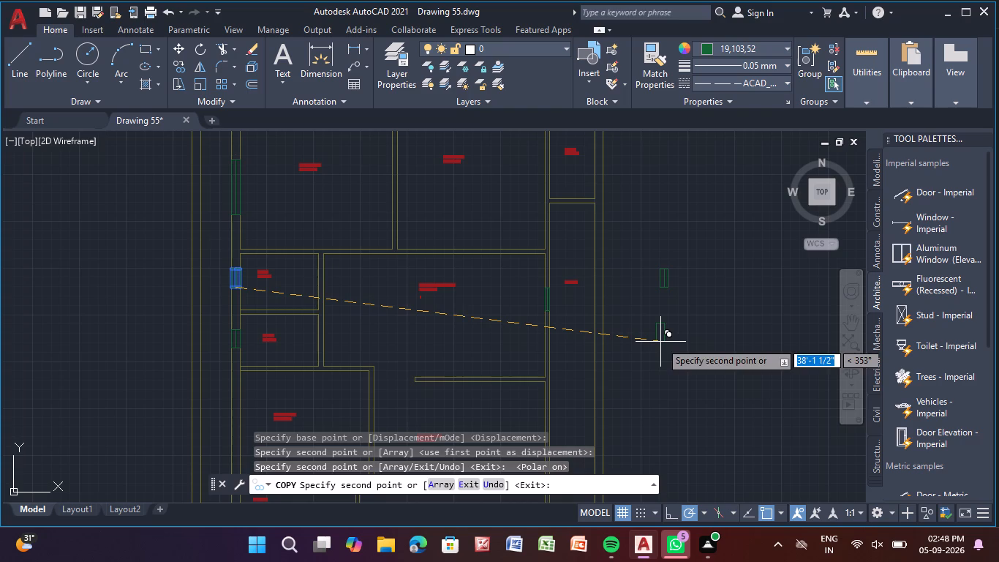
key(Escape)
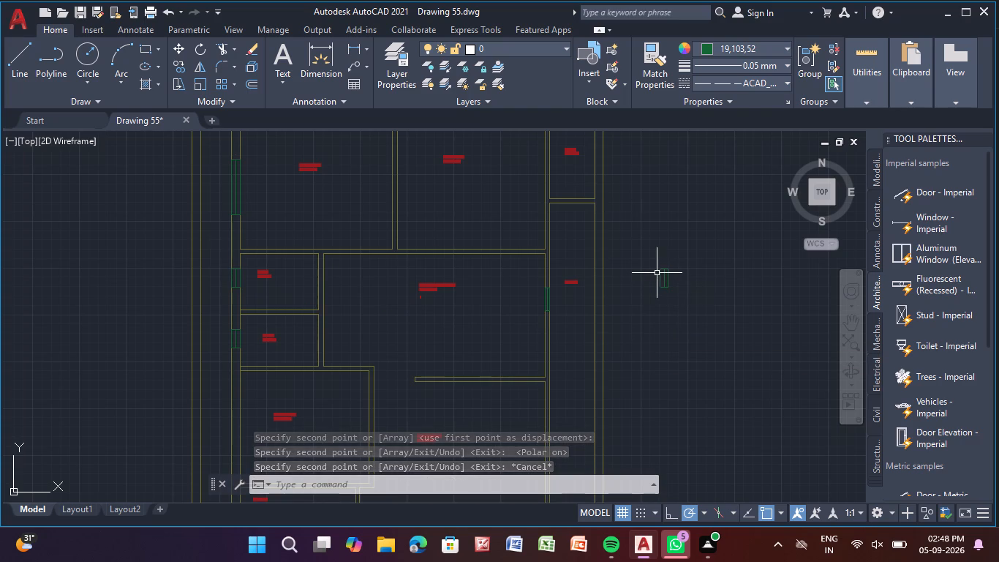
Rotate the loose toilet window copy east of the plot by 90 degrees about its lower east corner.
click(671, 274)
click(666, 275)
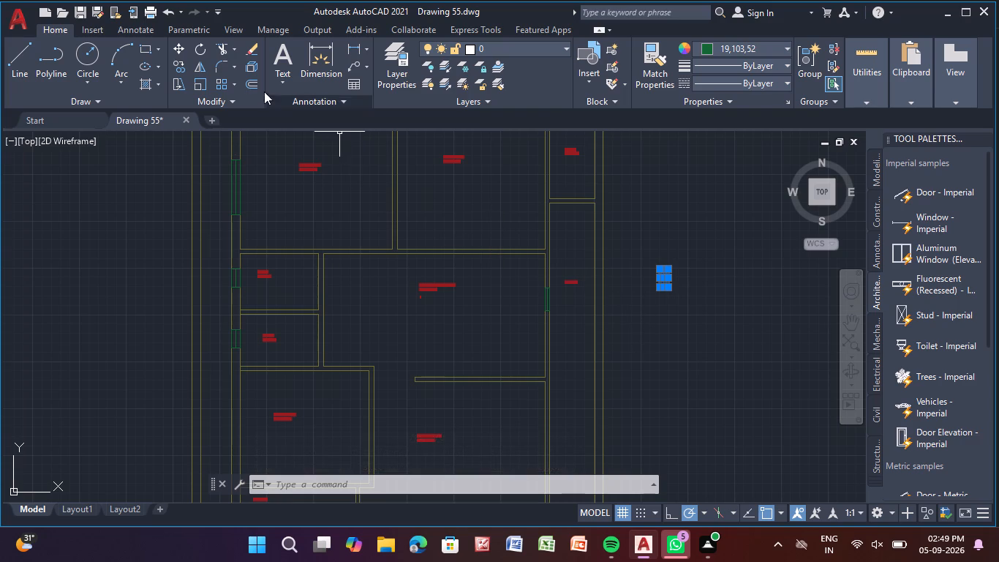
click(203, 49)
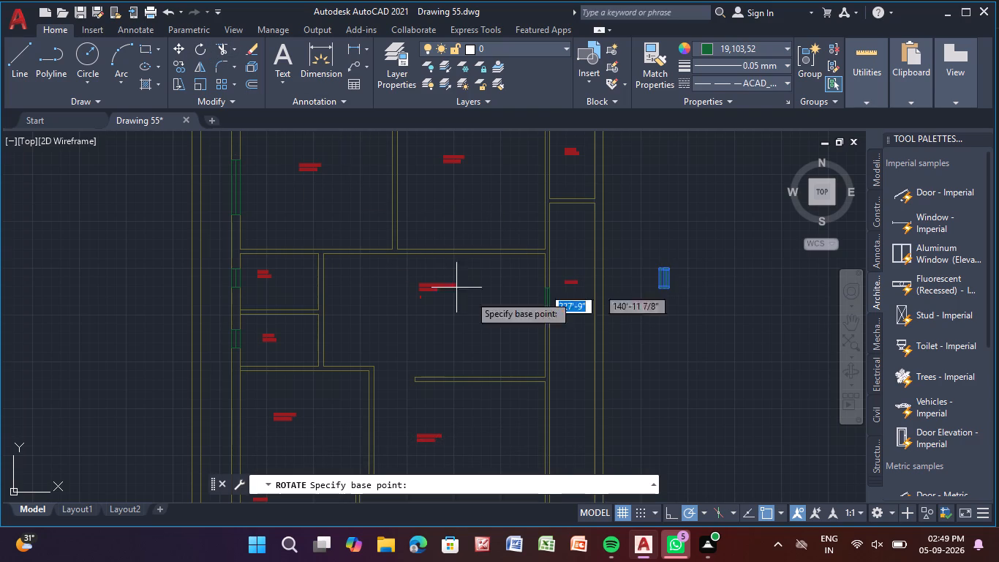
click(666, 283)
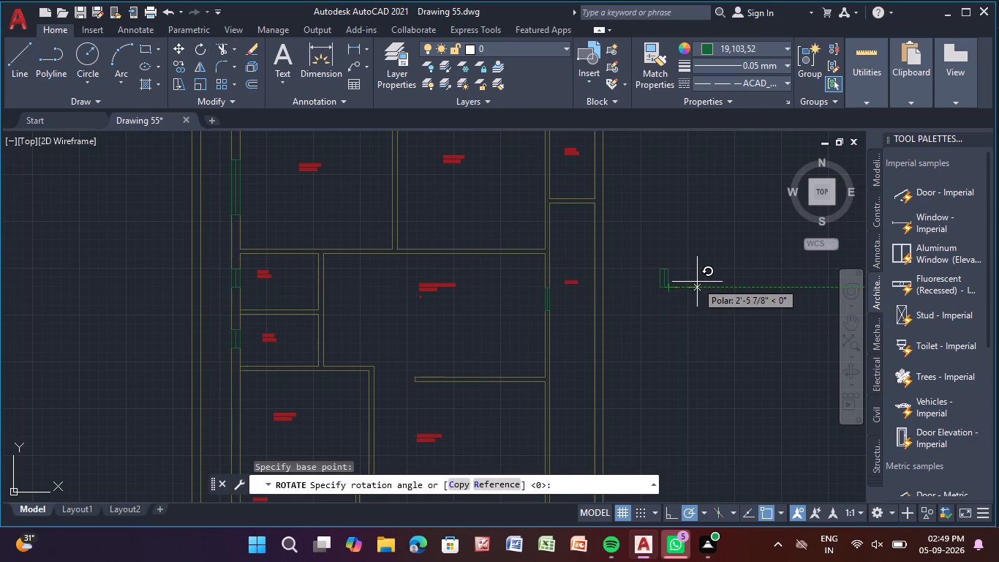
click(661, 239)
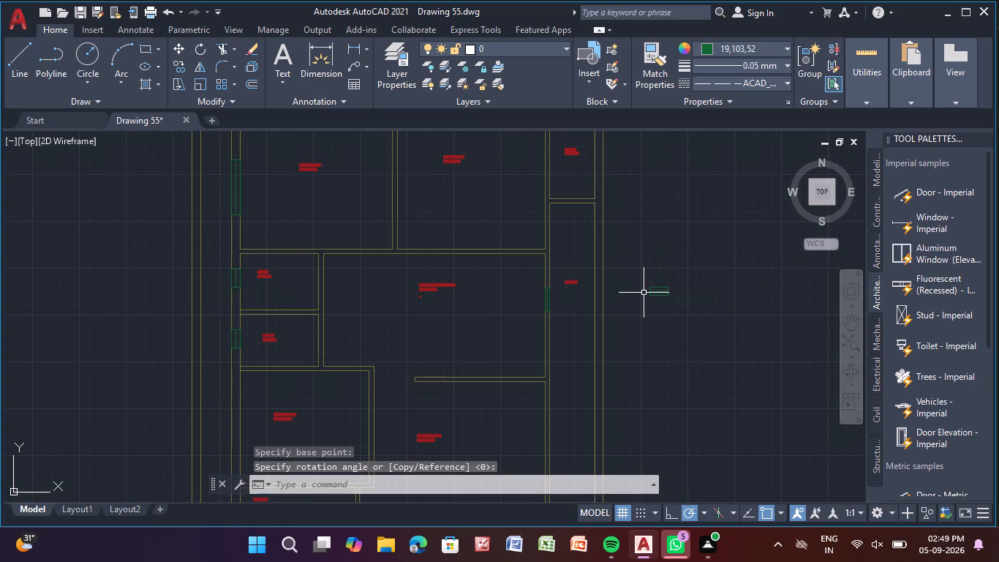
Move the rotated window by its bottom edge into the north wall, centred on the inner wall line above the northeast toilet.
click(664, 290)
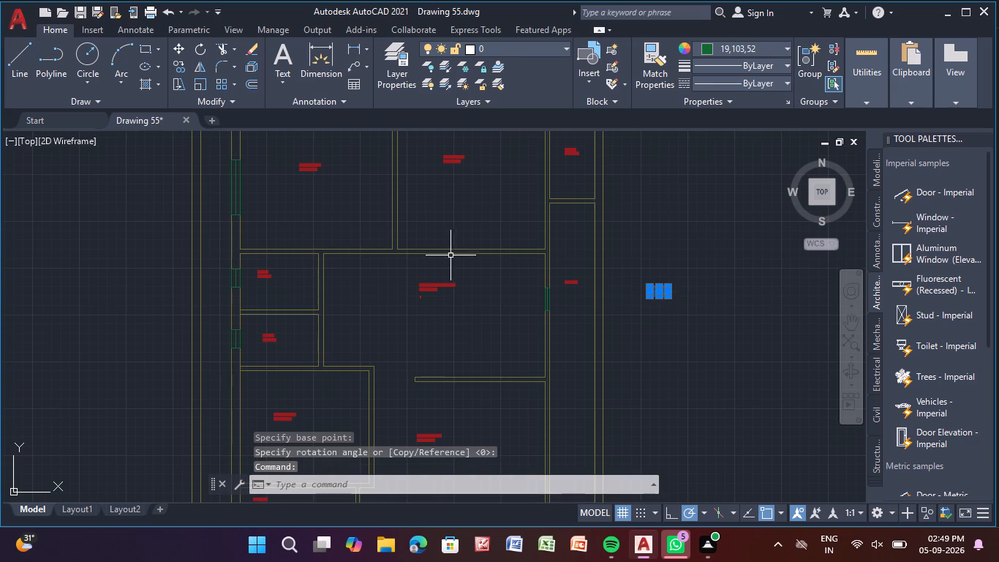
key(m)
key(Return)
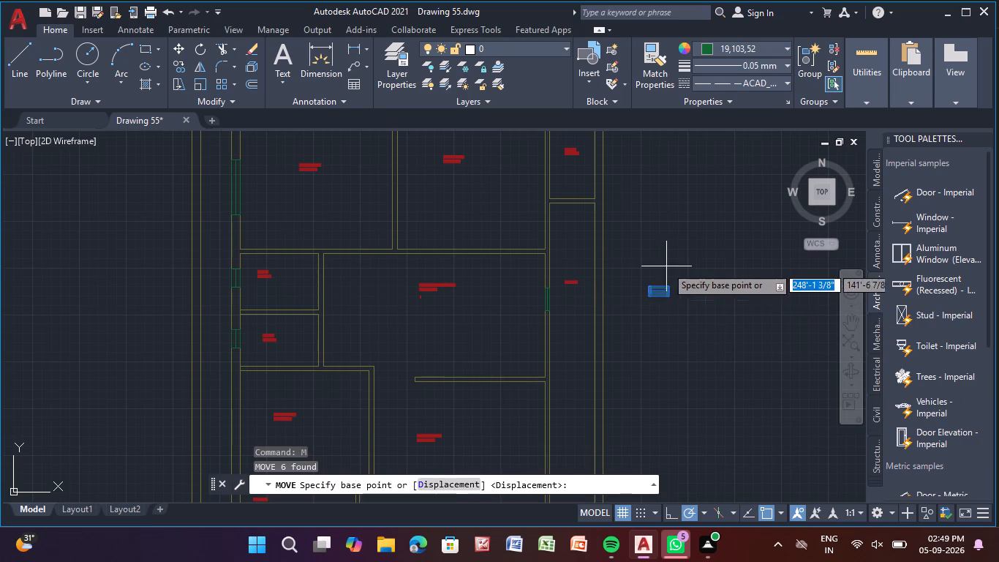
click(655, 297)
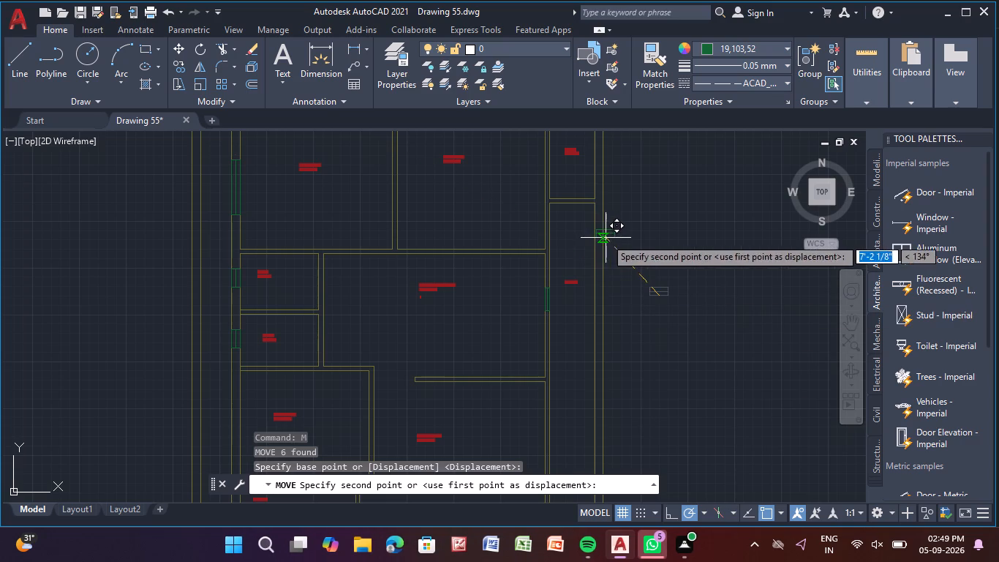
middle_drag(573, 201, 543, 290)
scroll(542, 288, up, 3)
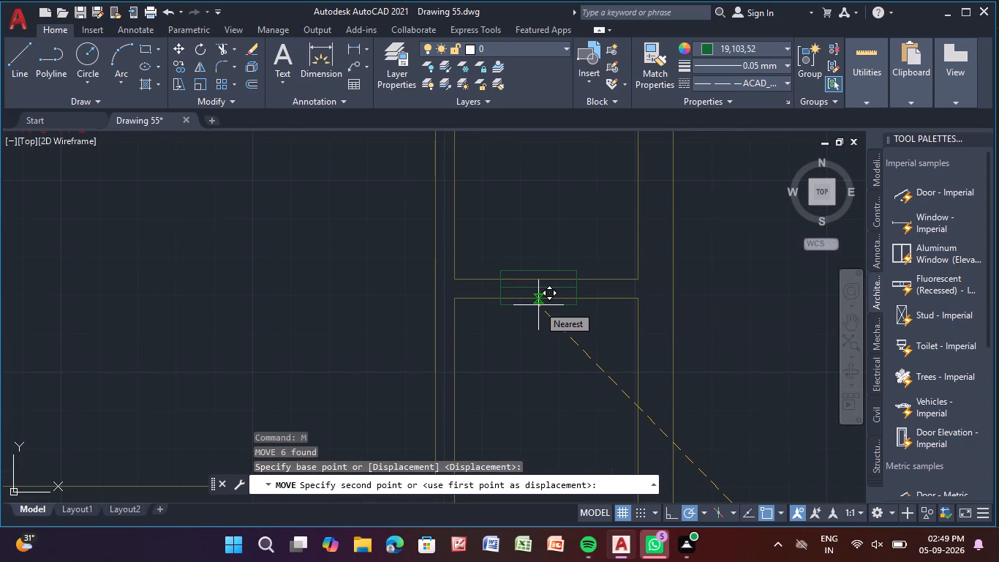
scroll(538, 305, down, 3)
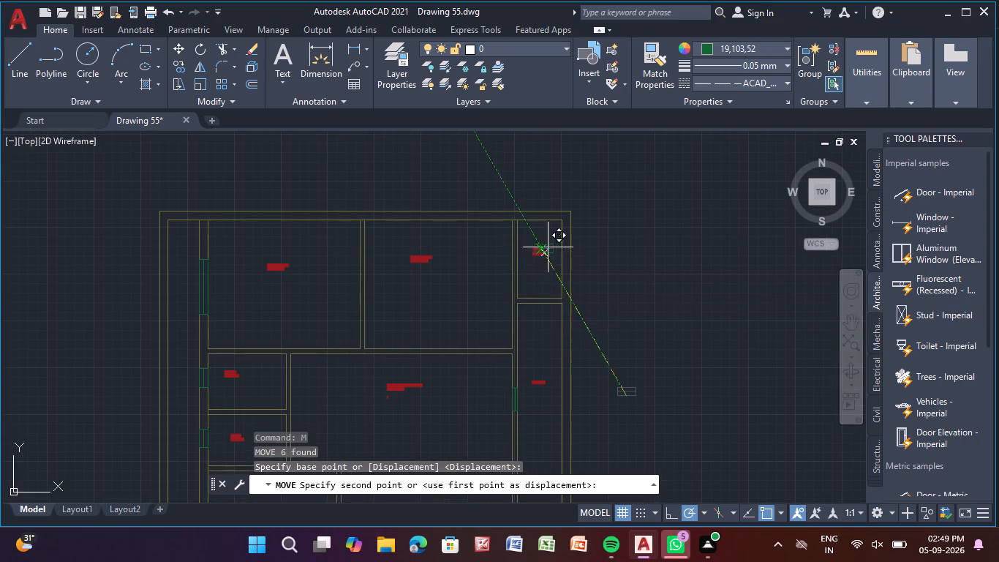
scroll(540, 212, up, 5)
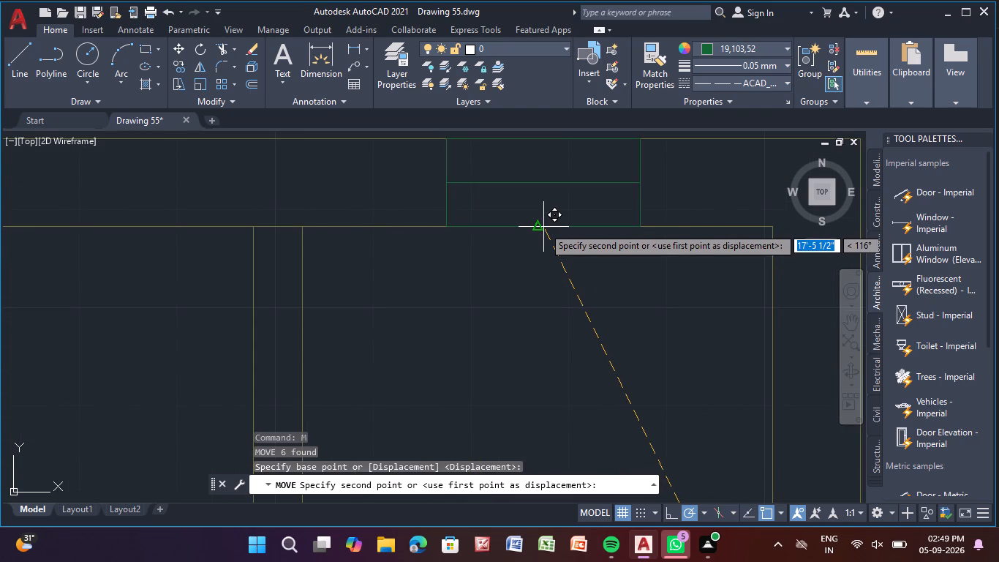
click(543, 227)
scroll(508, 292, down, 4)
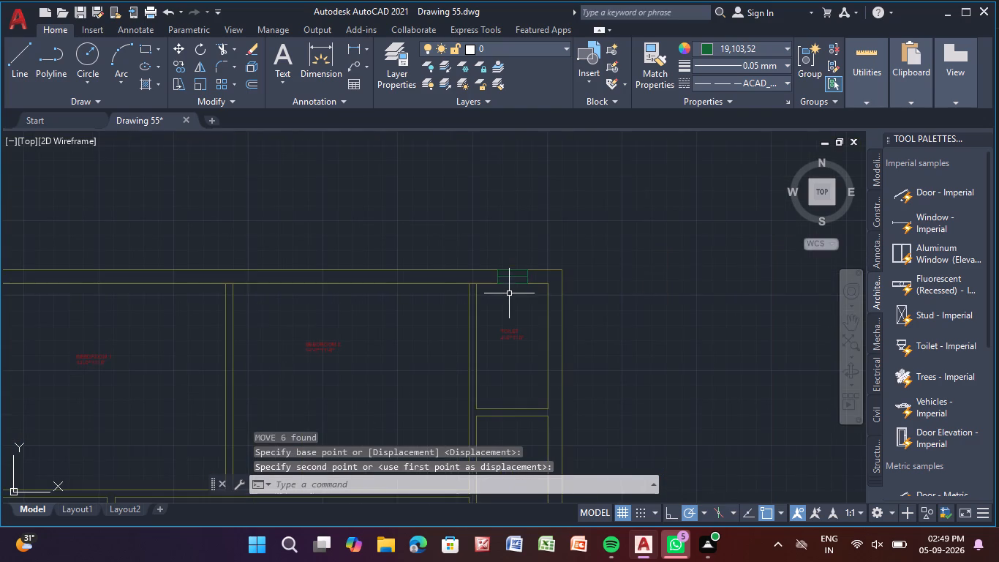
Group all the lines of Bedroom 1's window in the west wall into one object.
middle_drag(509, 293, 734, 184)
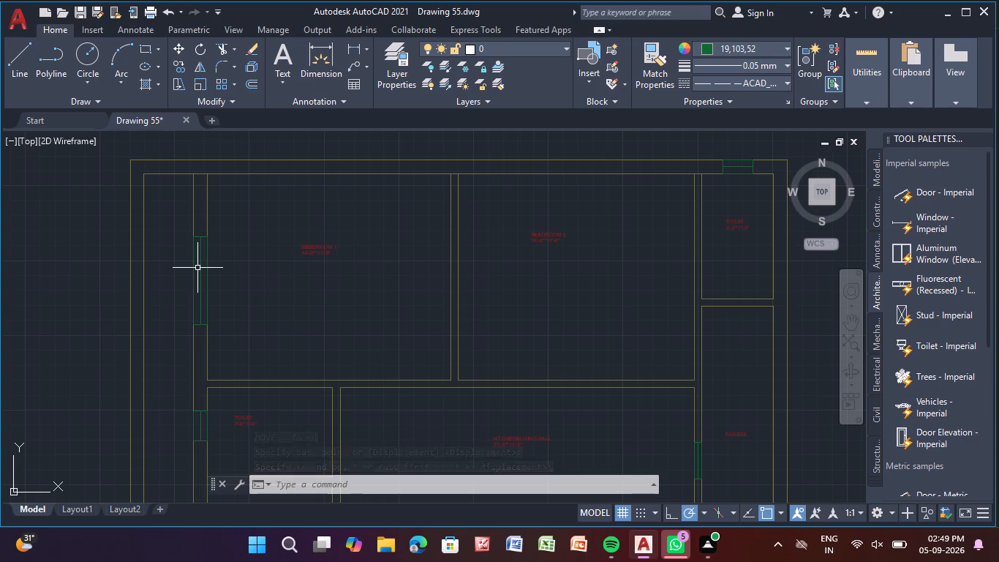
scroll(206, 263, up, 2)
middle_drag(206, 263, 330, 263)
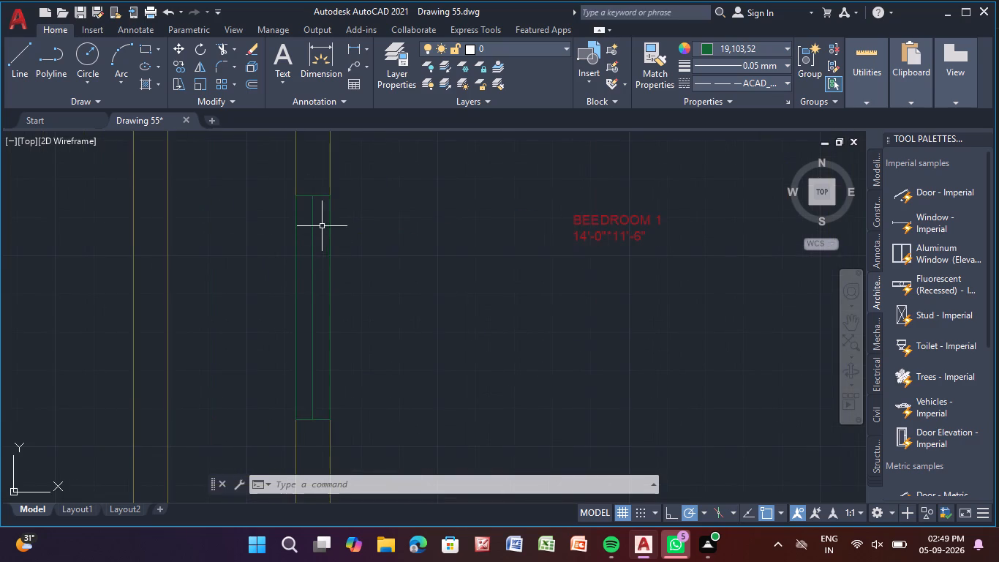
click(314, 193)
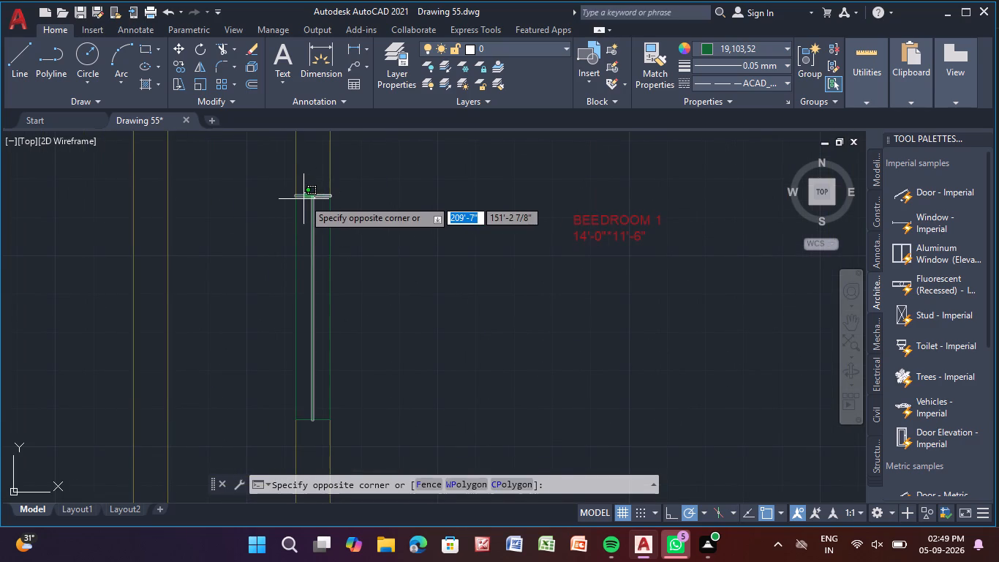
click(304, 199)
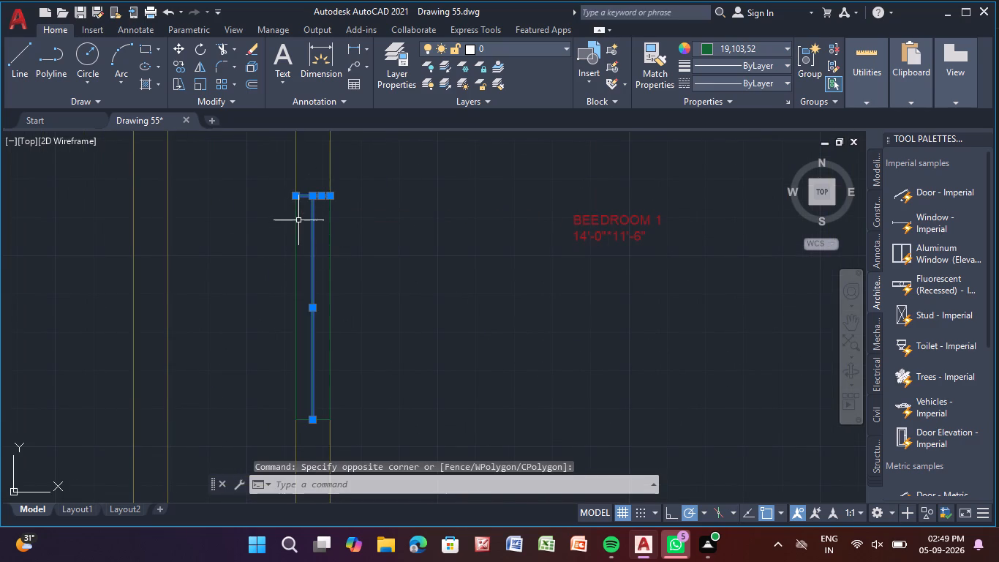
click(295, 225)
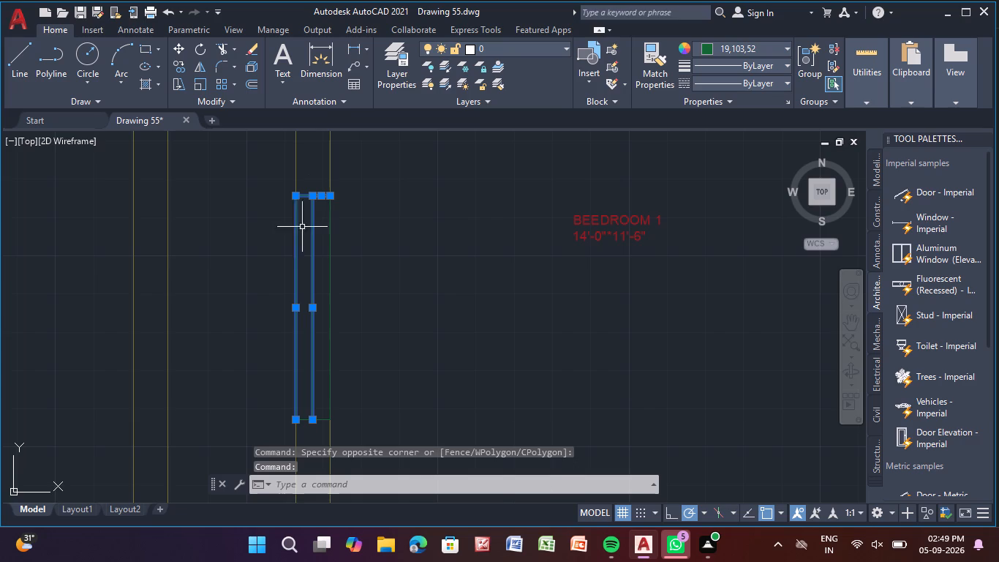
click(331, 226)
middle_drag(361, 280, 413, 168)
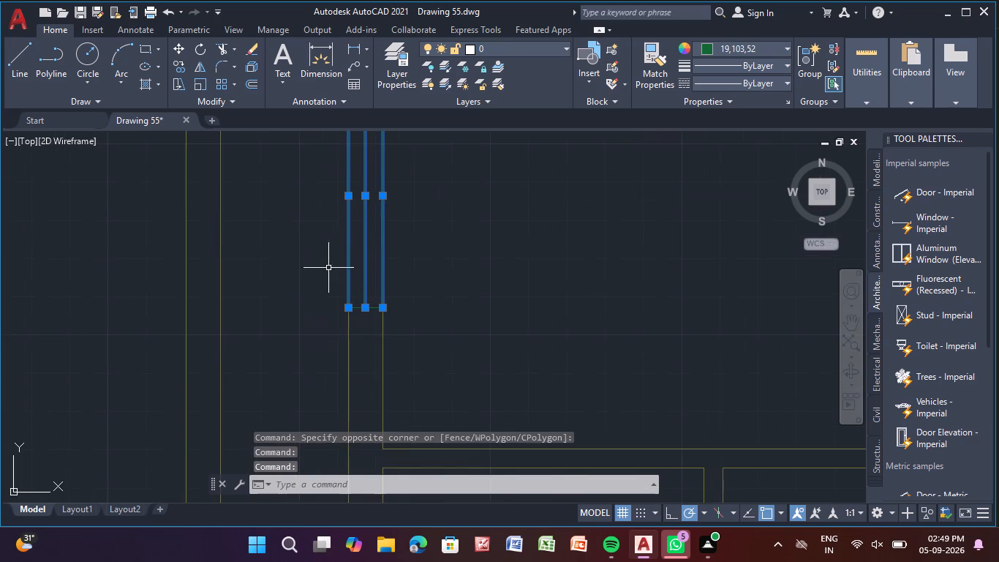
scroll(348, 331, up, 3)
click(369, 247)
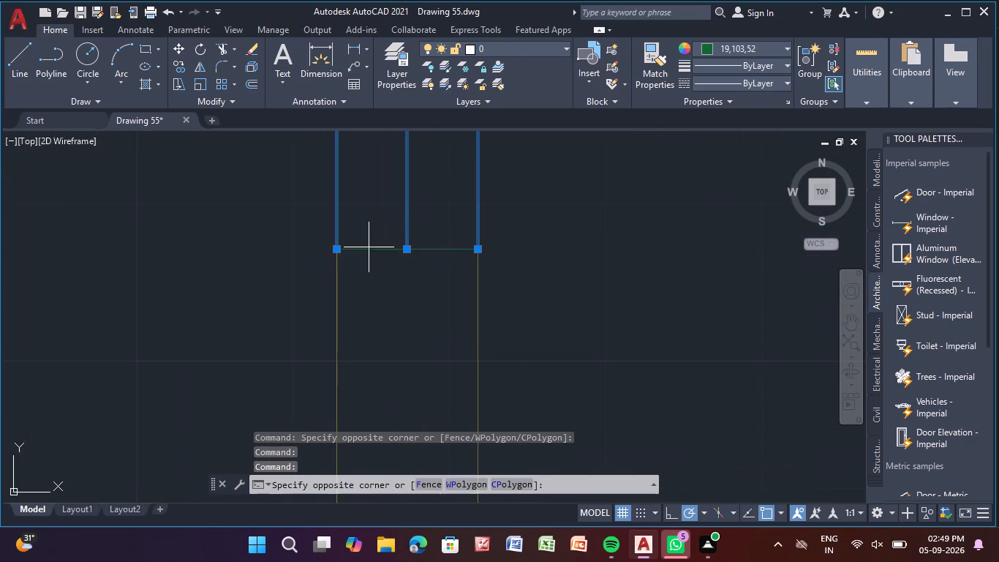
click(369, 250)
click(369, 250)
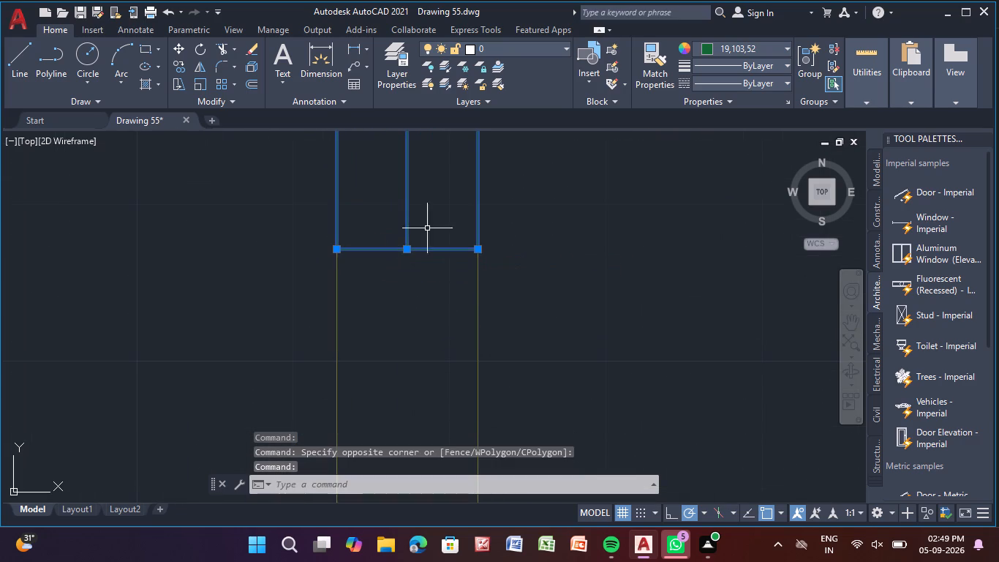
double_click(802, 59)
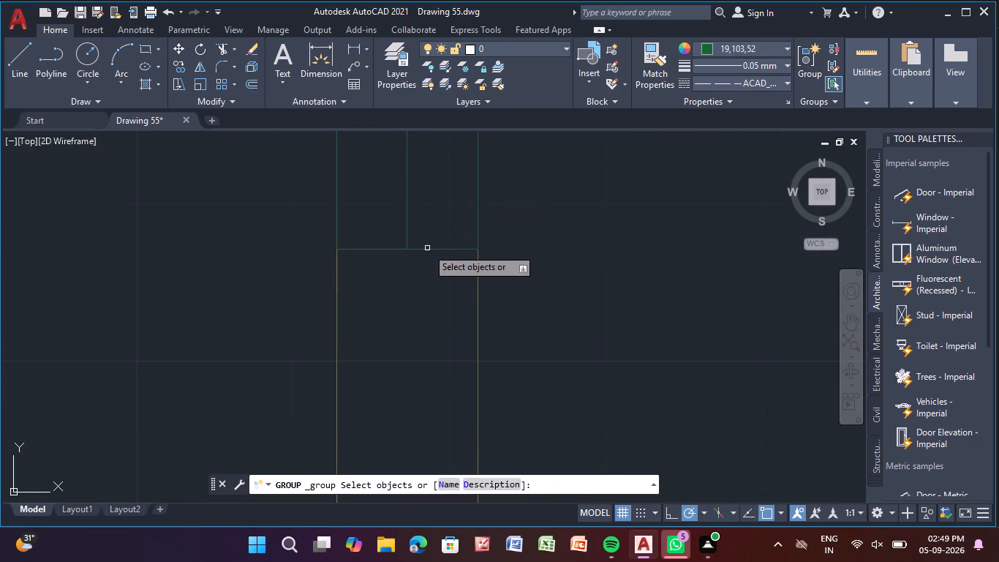
click(427, 249)
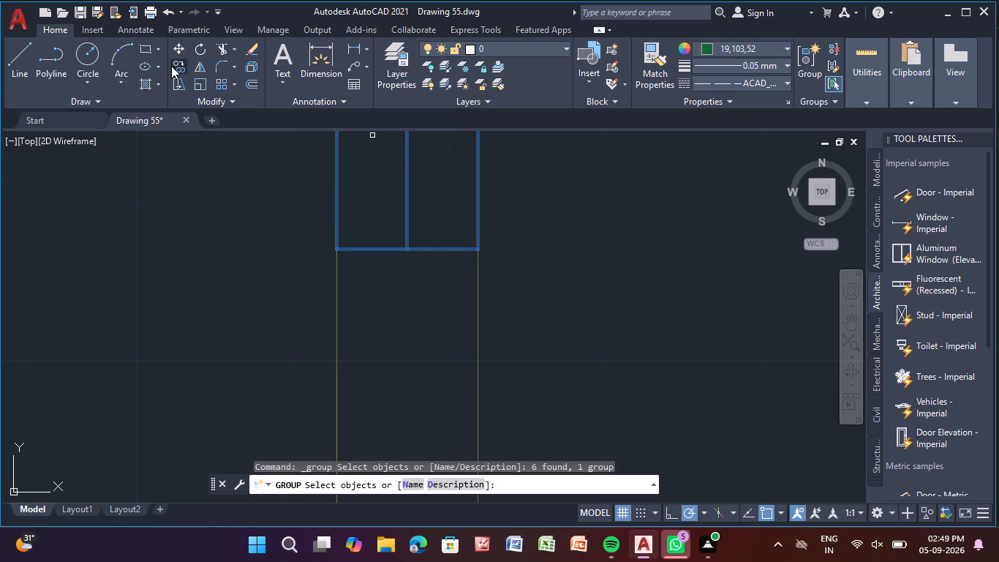
Copy the grouped Bedroom 1 window by its bottom edge to a spot over the north wall above Bedroom 1.
click(178, 63)
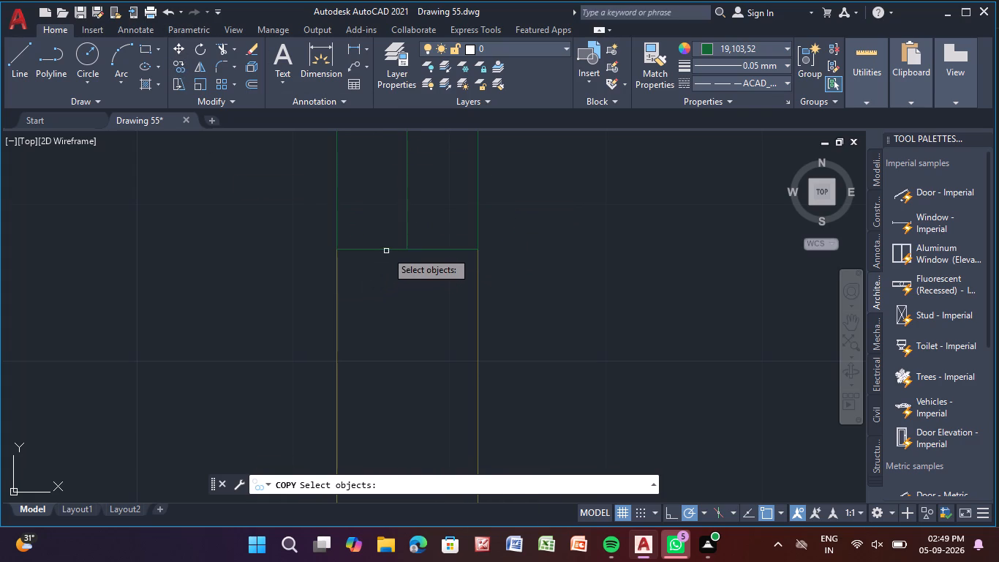
click(386, 250)
click(386, 249)
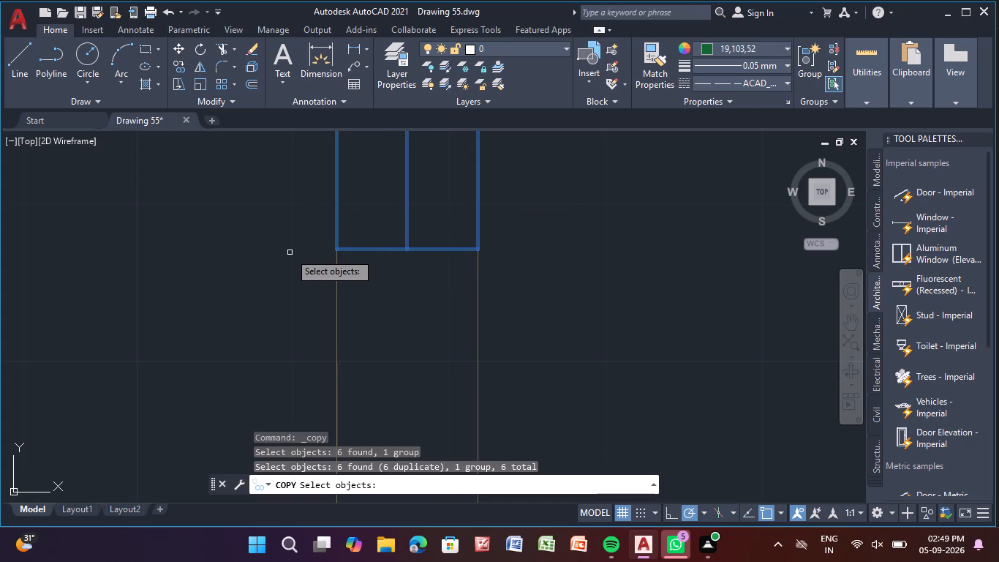
key(Return)
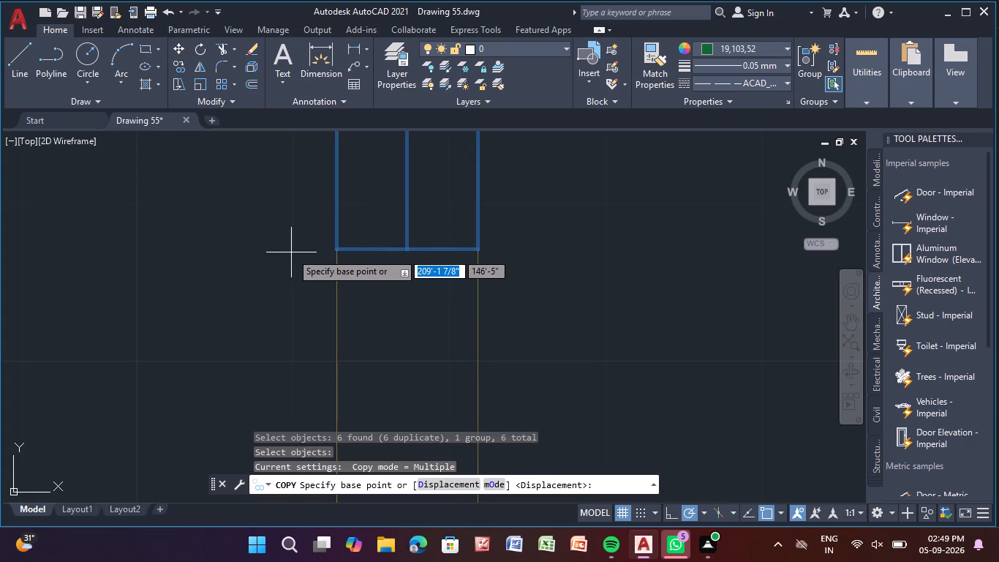
click(393, 255)
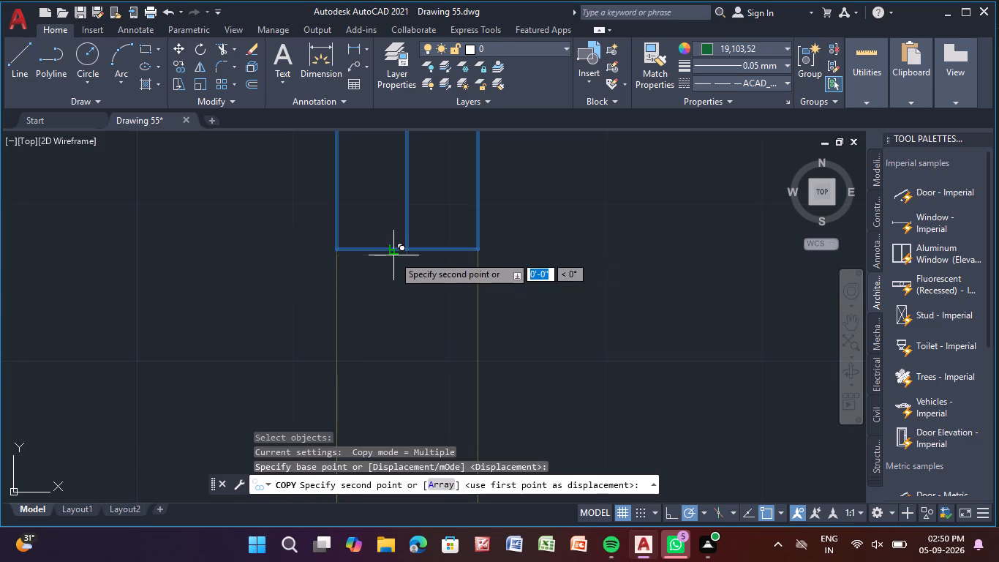
scroll(143, 342, down, 2)
middle_drag(142, 342, 75, 459)
scroll(142, 342, down, 1)
scroll(272, 368, down, 2)
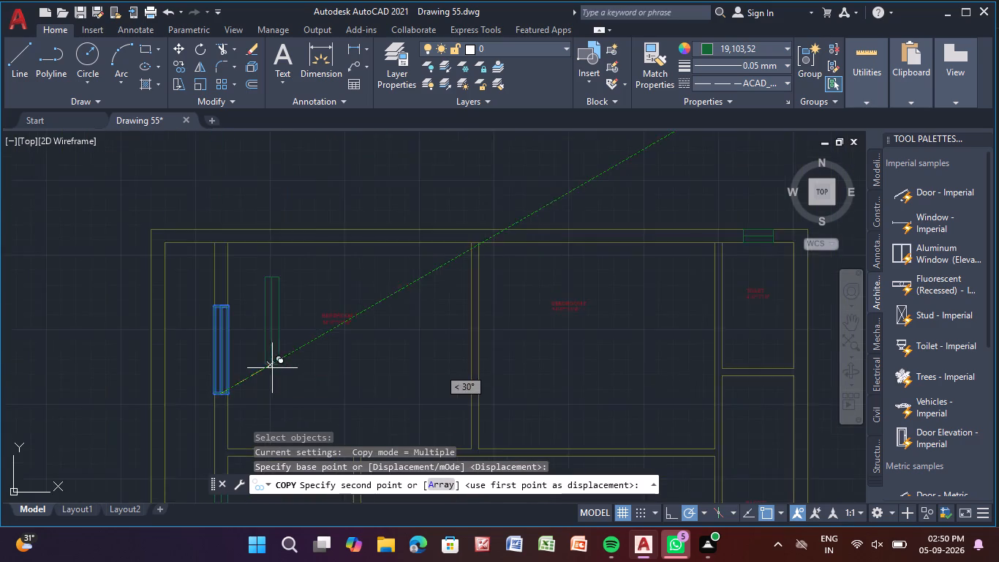
scroll(272, 368, down, 1)
middle_drag(274, 366, 206, 441)
scroll(268, 375, up, 4)
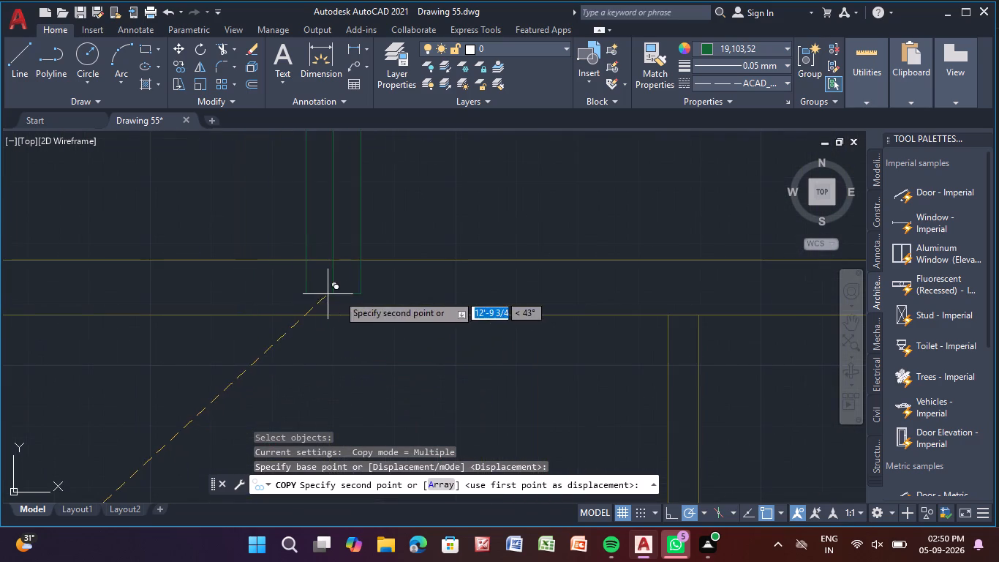
scroll(402, 280, down, 2)
middle_drag(392, 298, 380, 329)
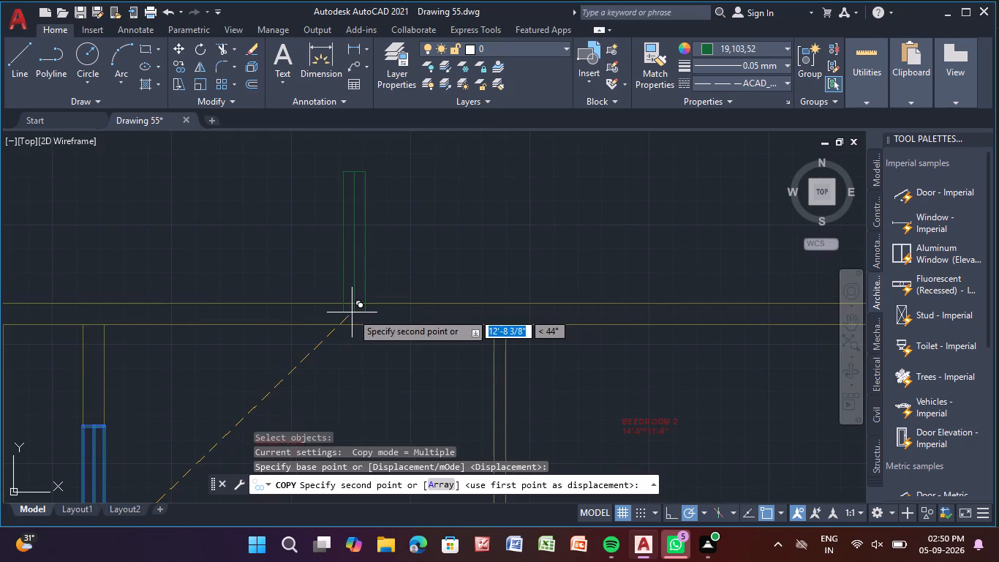
click(351, 312)
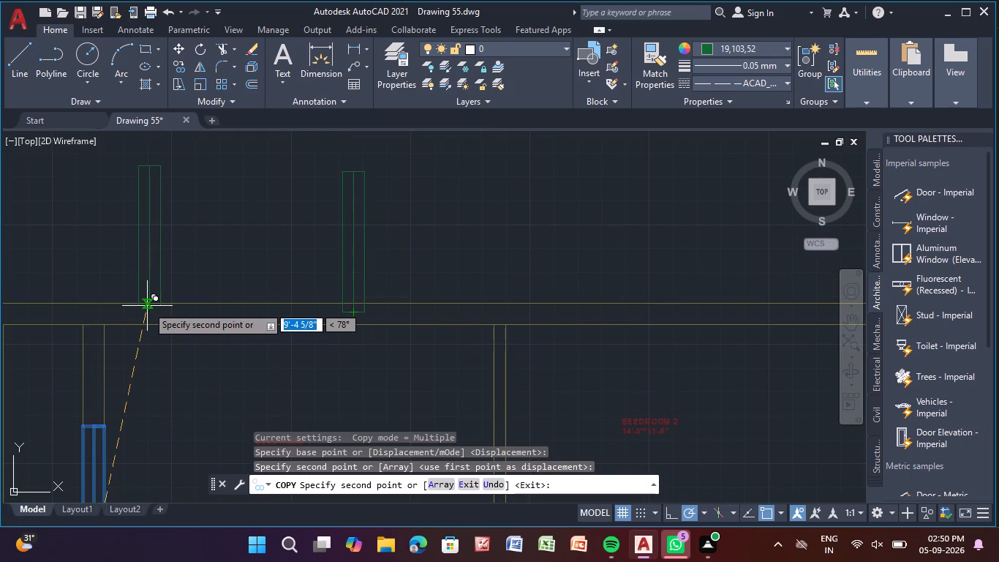
key(Escape)
Rotate the new Bedroom 1 window copy to horizontal about its upper west corner, with ortho mode turned on.
click(203, 50)
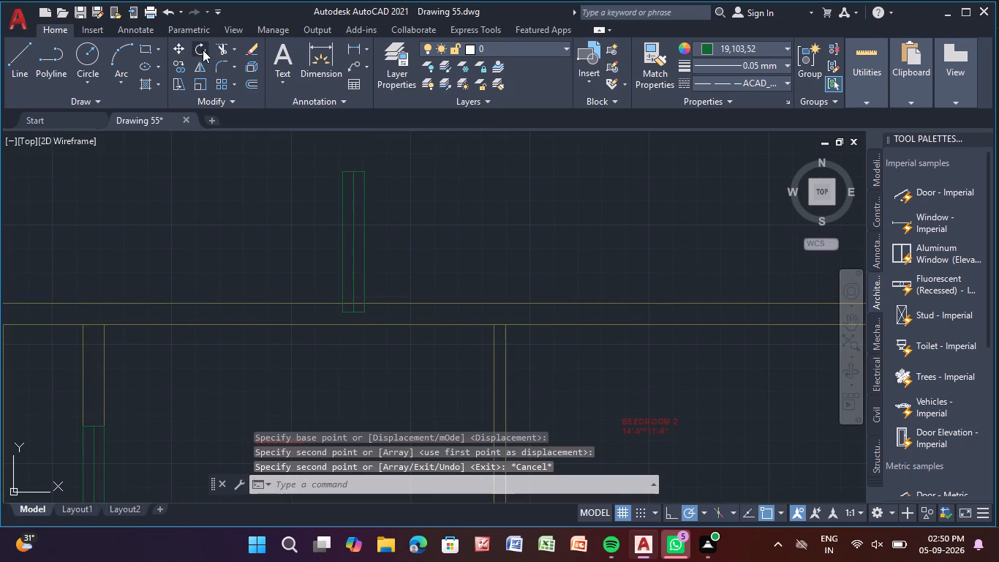
click(343, 237)
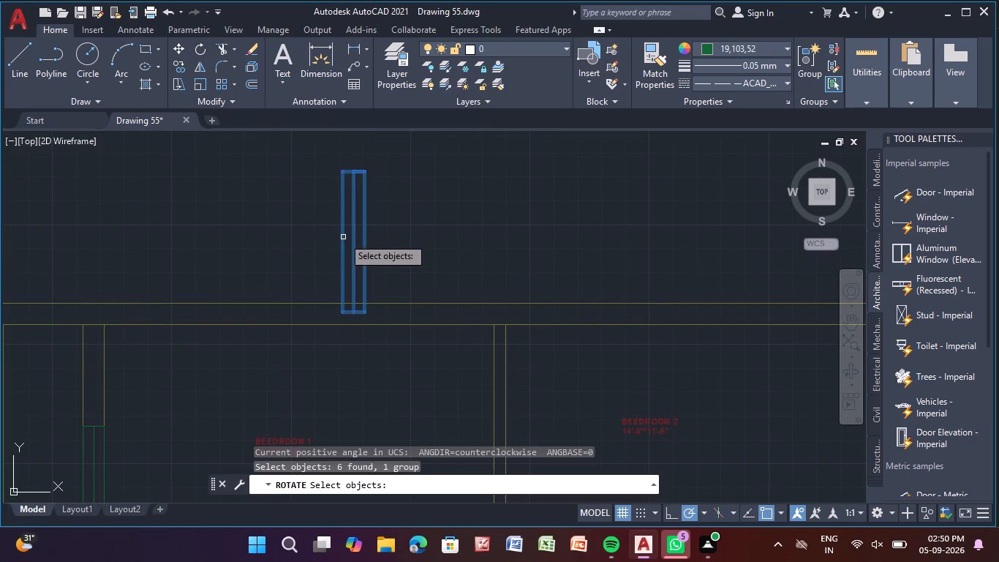
right_click(342, 237)
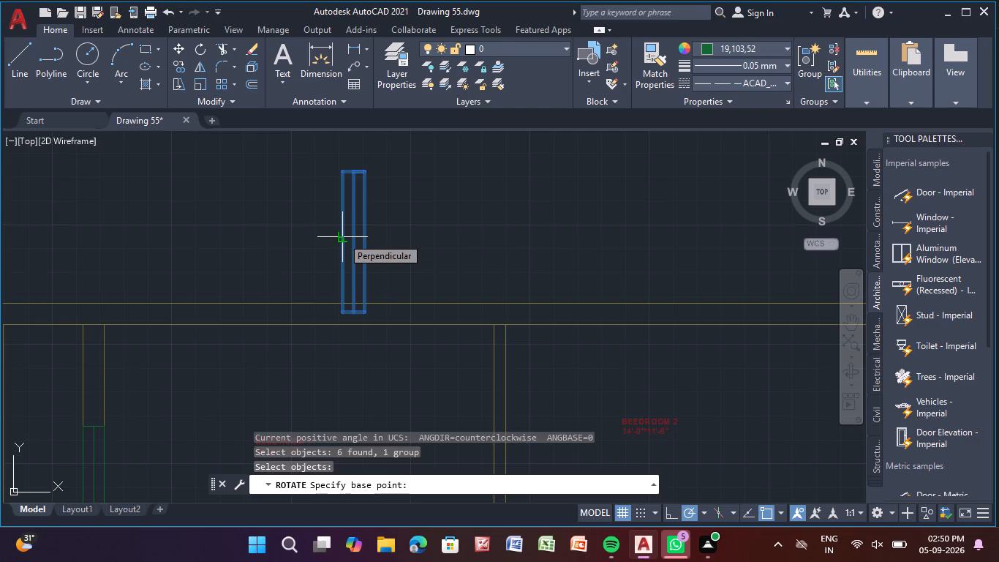
click(343, 173)
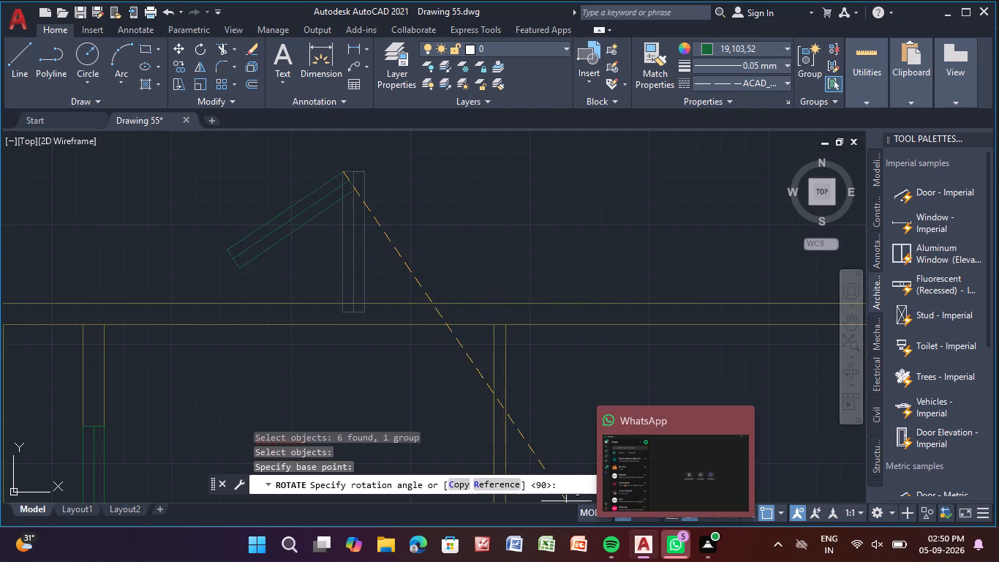
click(664, 508)
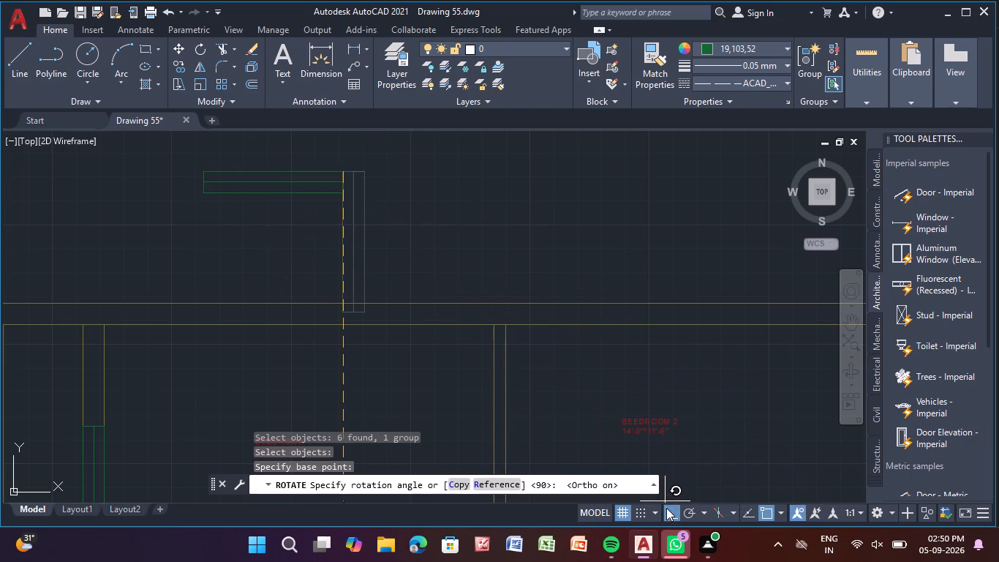
click(374, 263)
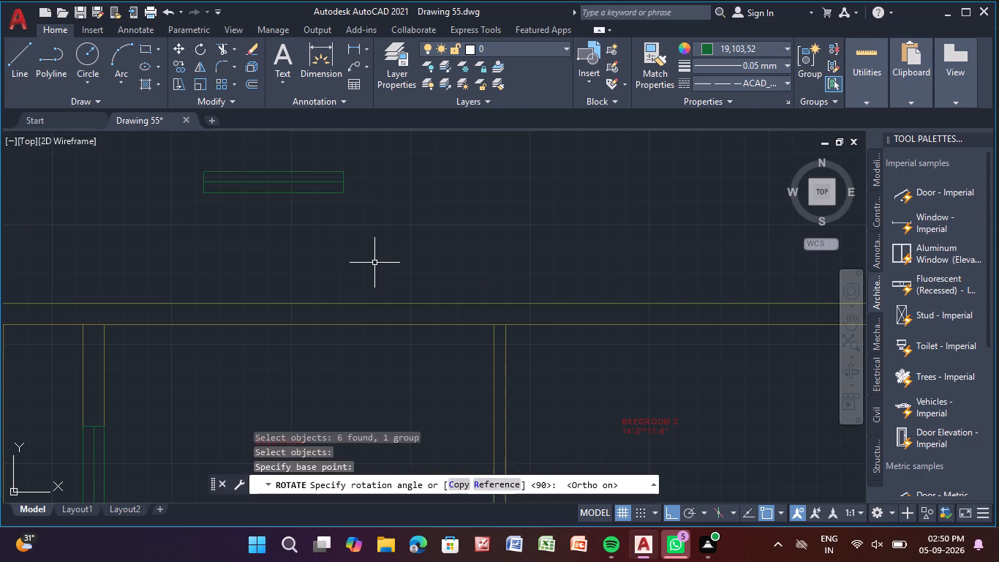
Move the horizontal window copy by its centre about 4'-7" straight south into the north wall above Bedroom 1.
click(297, 180)
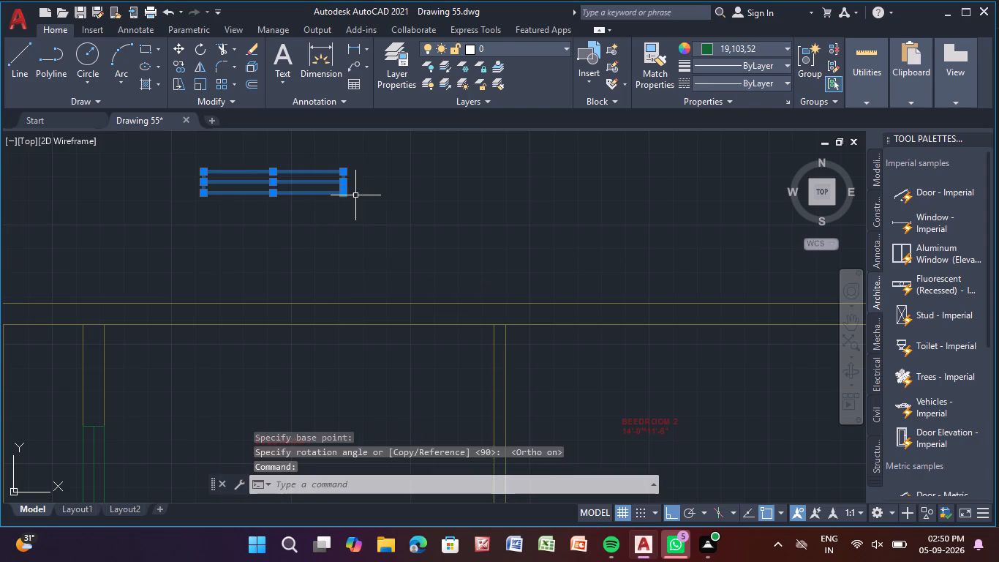
key(m)
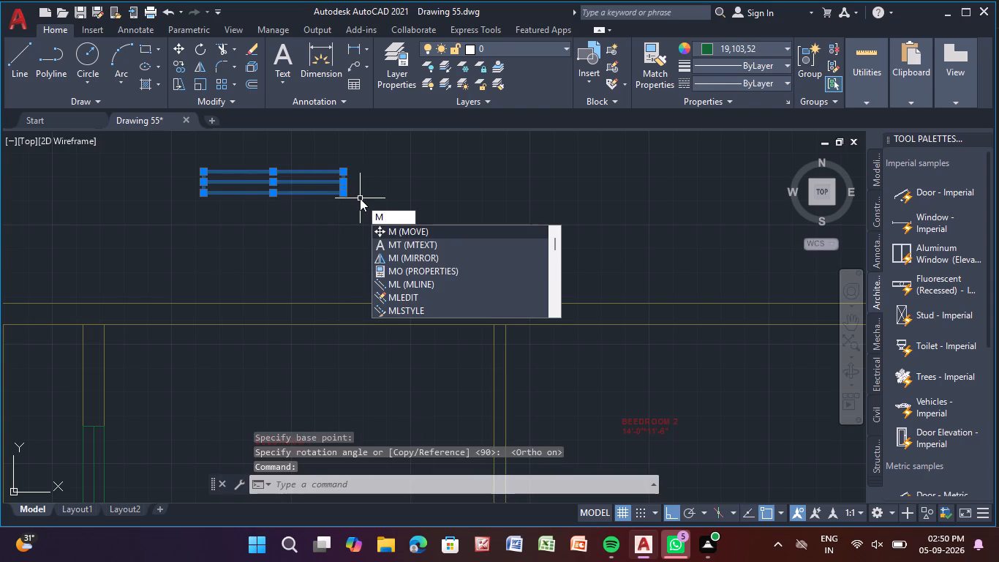
key(Return)
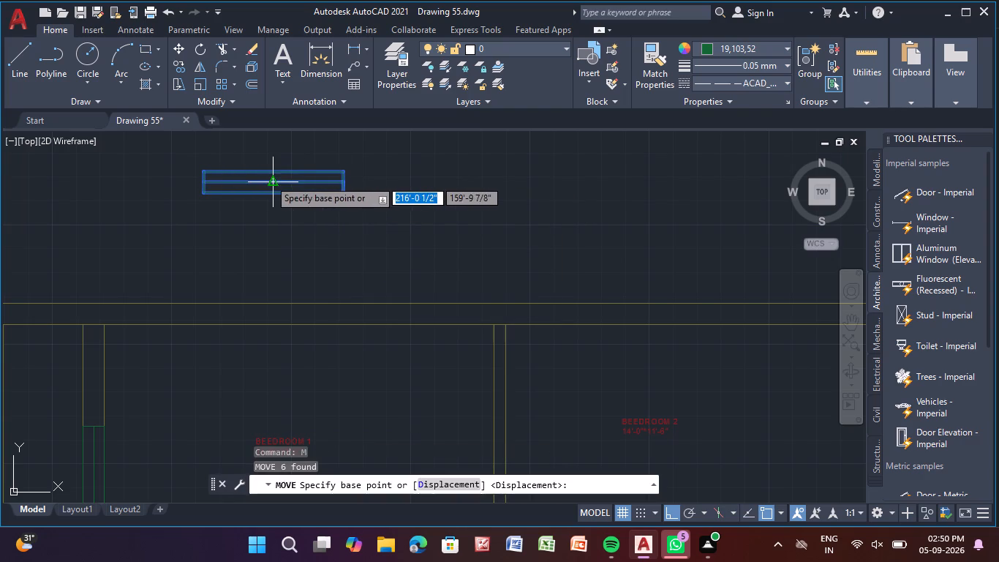
drag(269, 179, 277, 187)
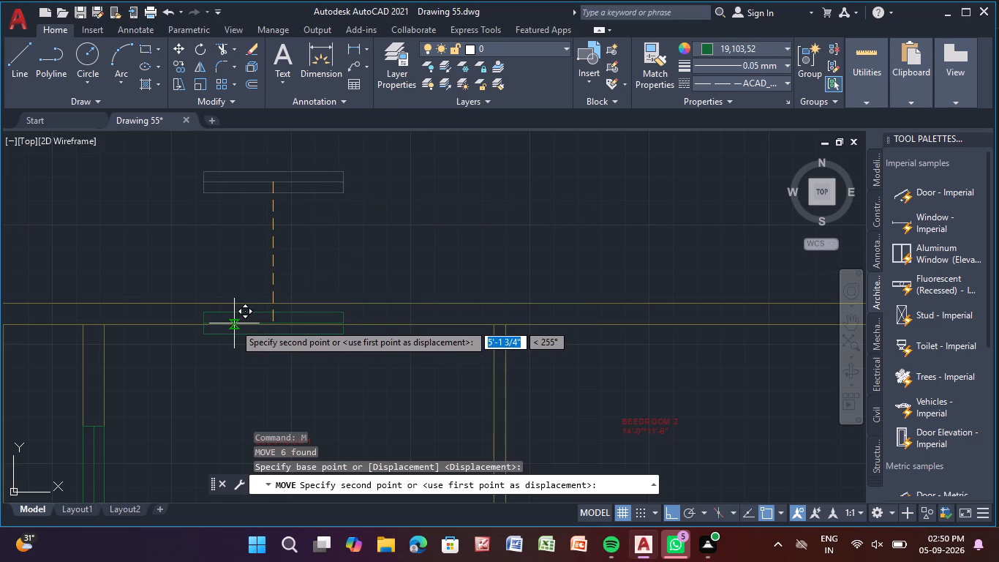
scroll(234, 323, up, 3)
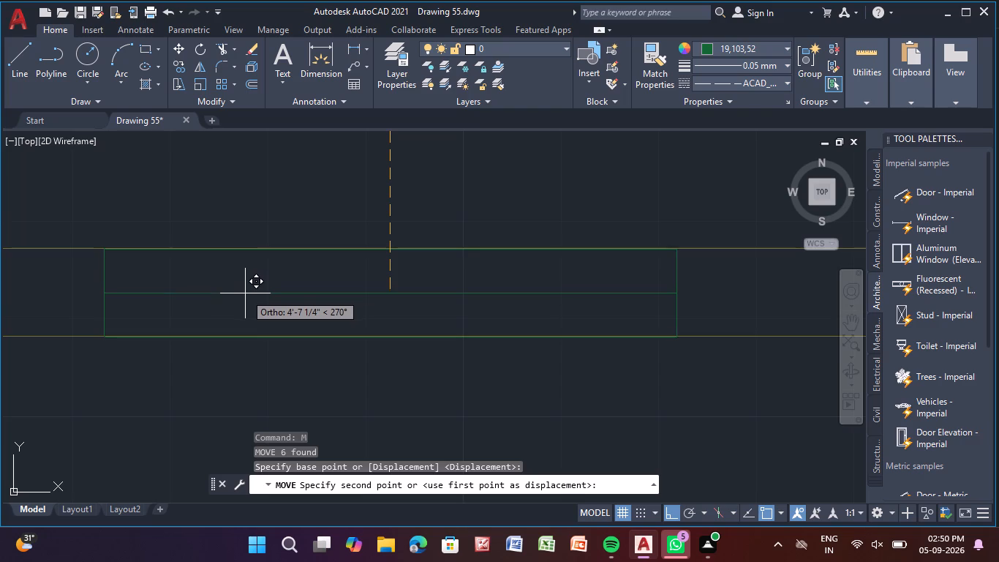
click(248, 292)
Copy Bedroom 1's north window by its centre line about 16'-6" east, into the north wall above Bedroom 2.
scroll(389, 320, down, 2)
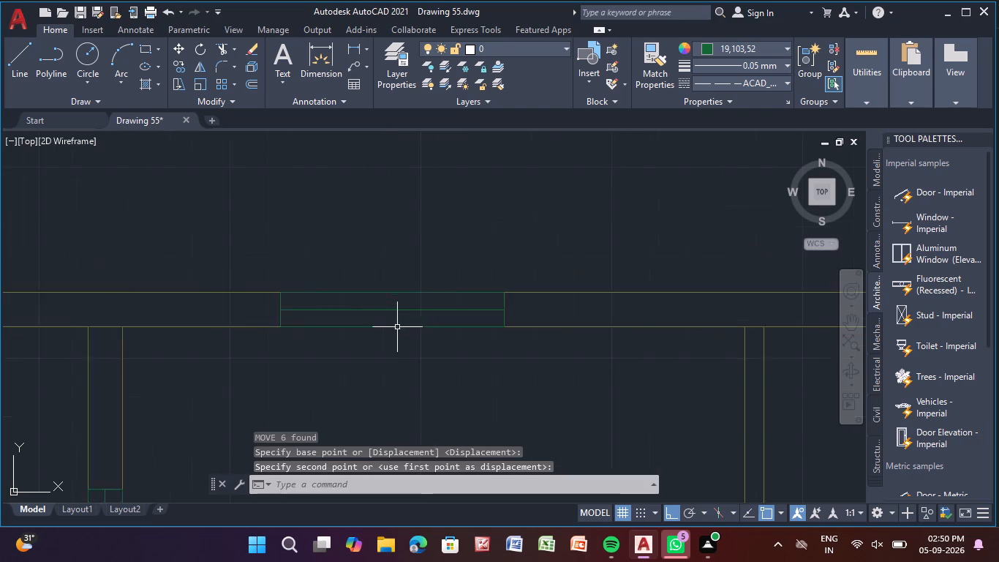
scroll(398, 327, down, 5)
scroll(420, 315, up, 2)
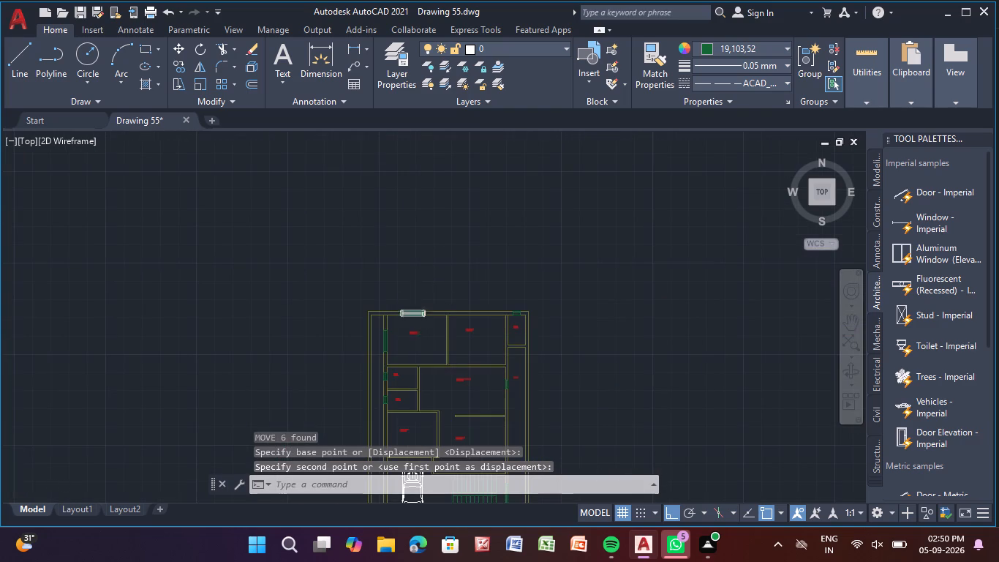
scroll(420, 315, up, 1)
click(404, 307)
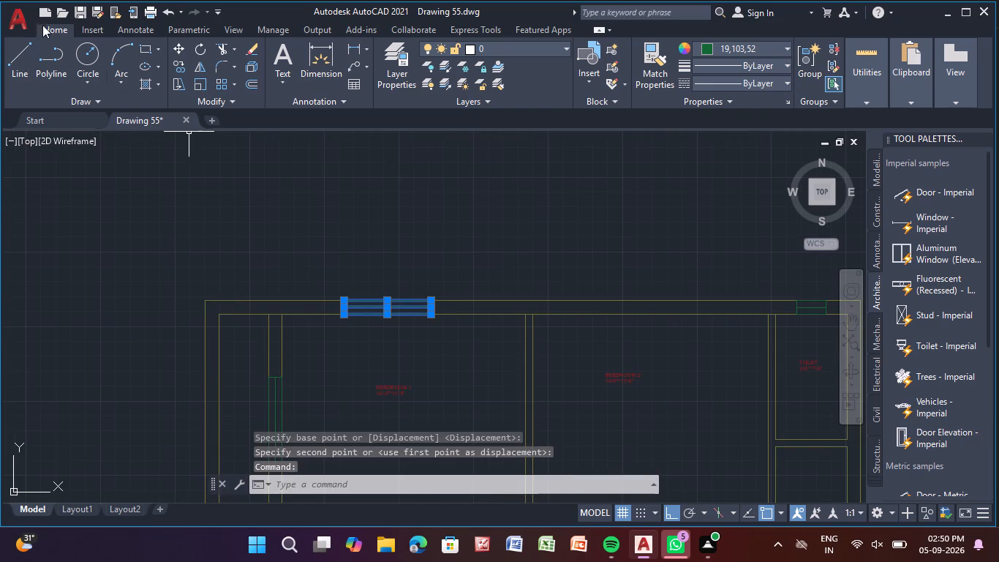
click(176, 64)
click(377, 307)
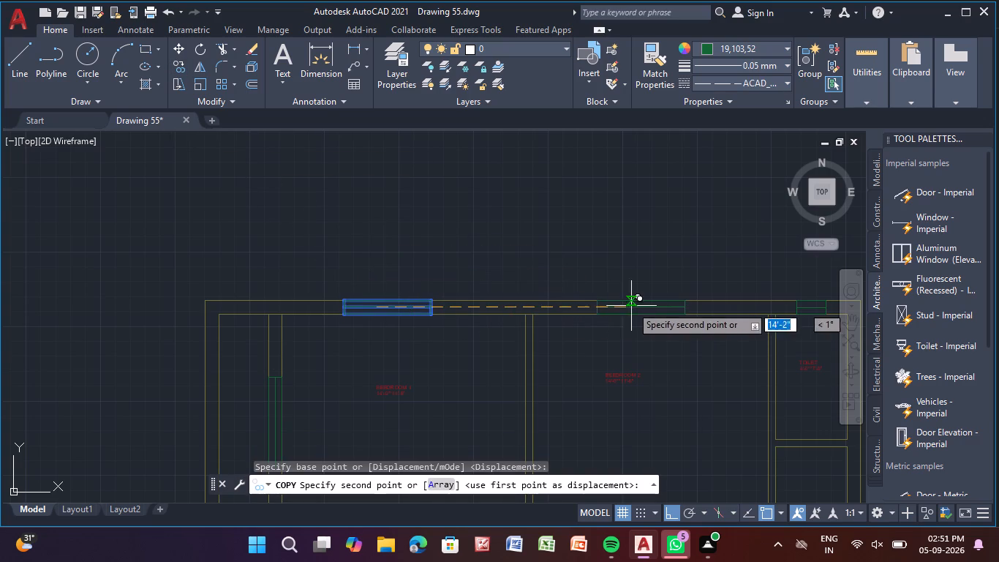
scroll(655, 313, up, 3)
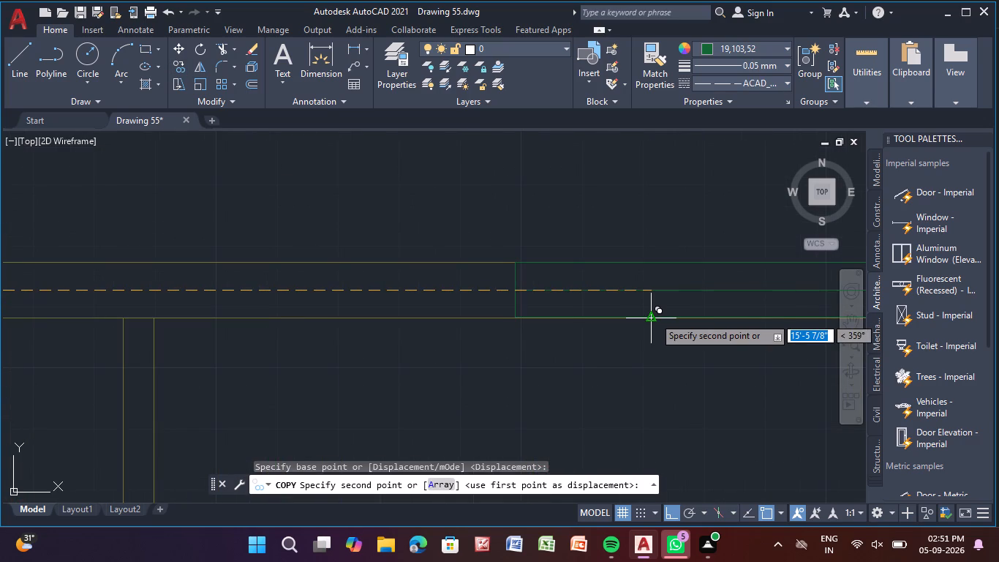
click(654, 317)
scroll(528, 409, down, 4)
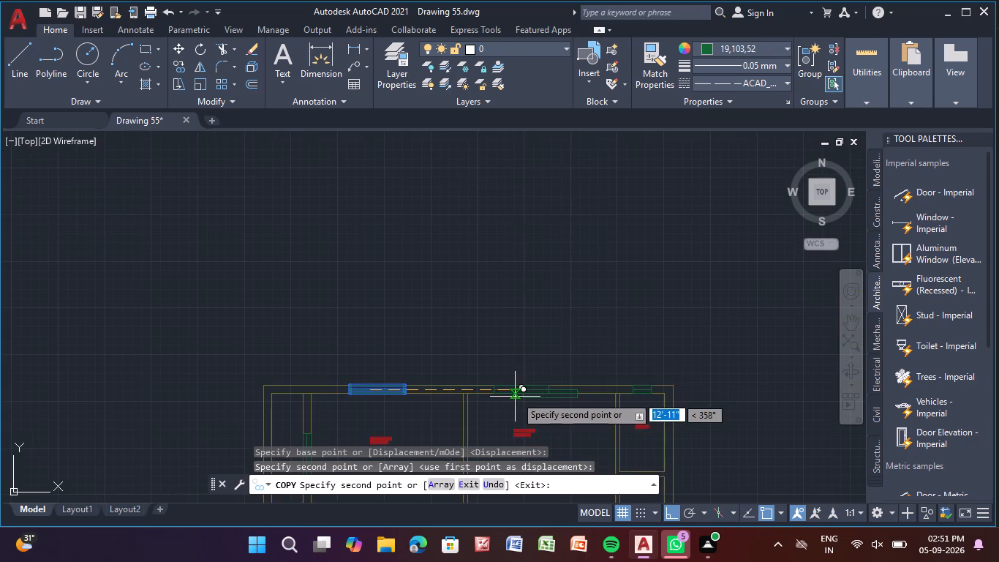
scroll(528, 389, up, 3)
scroll(589, 412, up, 3)
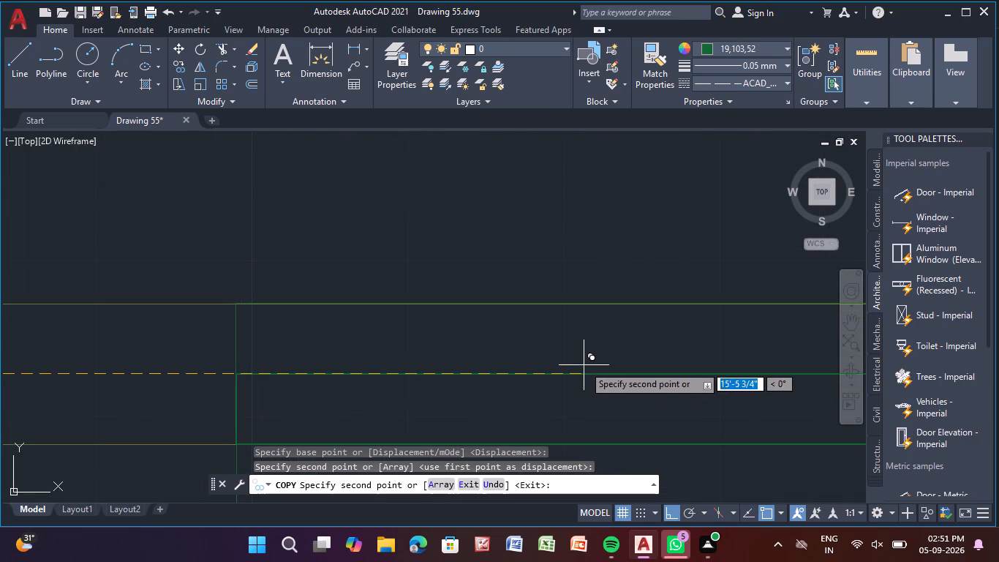
scroll(547, 397, down, 5)
scroll(579, 417, up, 5)
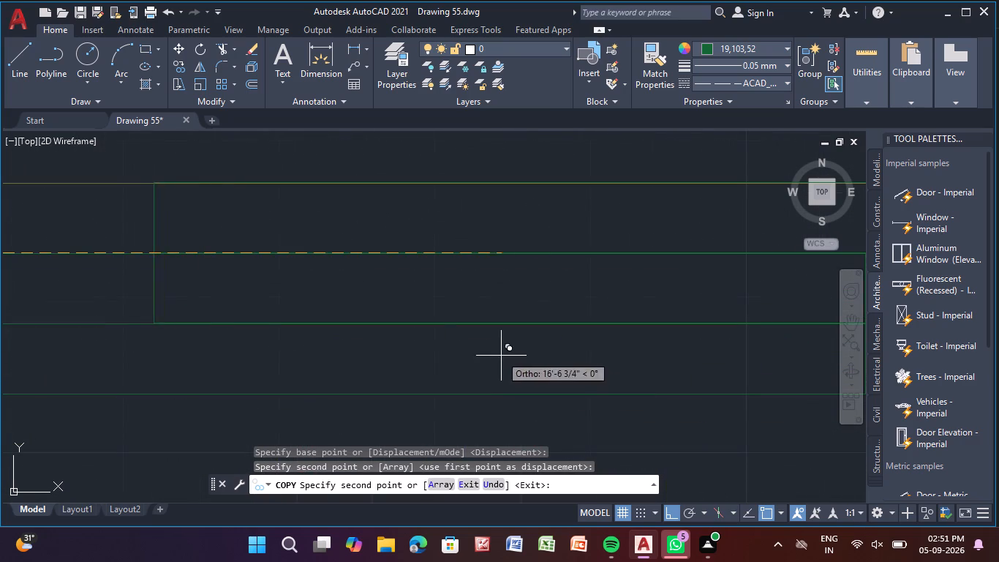
click(495, 255)
scroll(394, 376, down, 1)
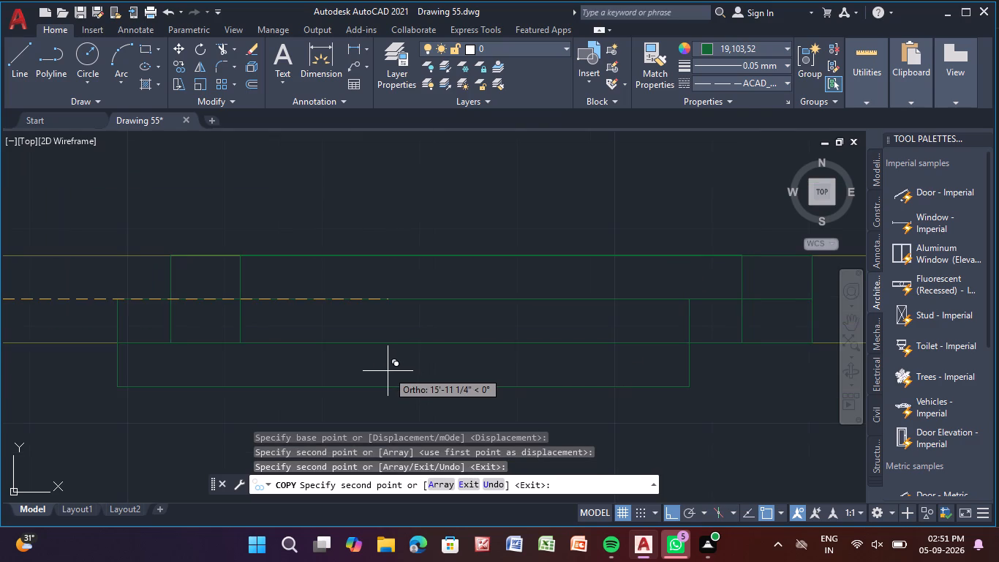
key(Escape)
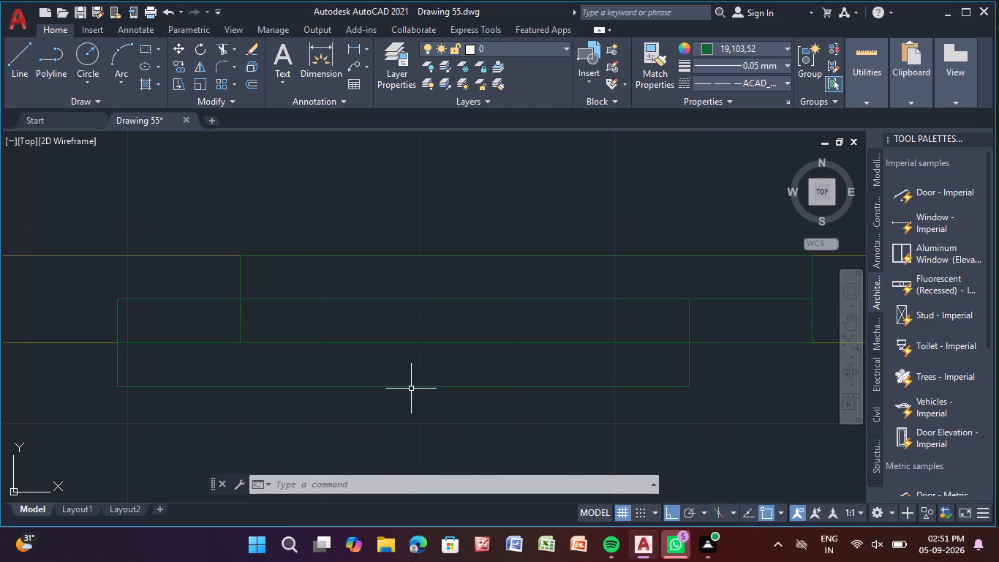
Delete the misplaced window copy that overhangs the inner line of the north wall above Bedroom 2.
click(411, 388)
key(Delete)
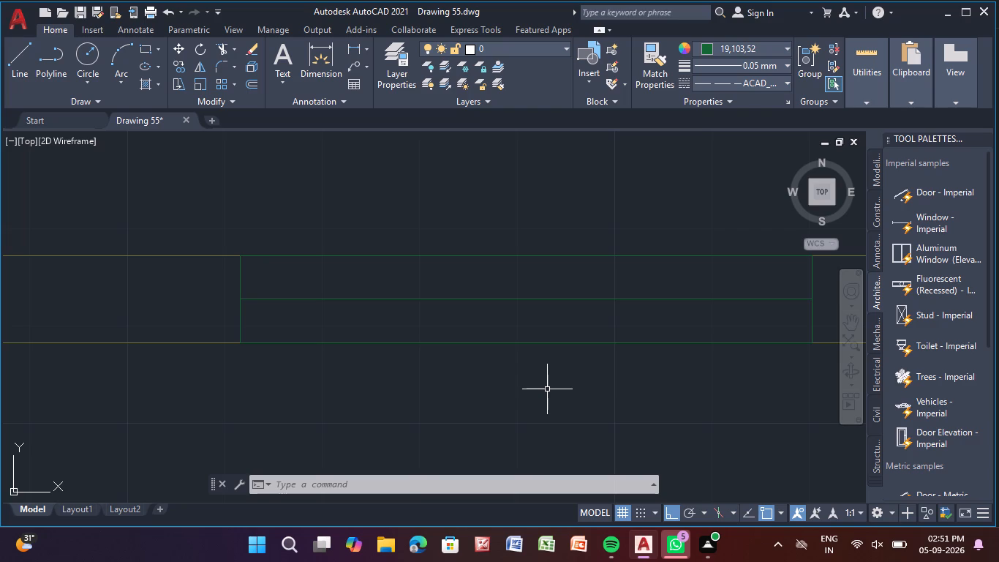
Insert a Trees - Imperial block inside Bedroom 2.
scroll(374, 266, down, 5)
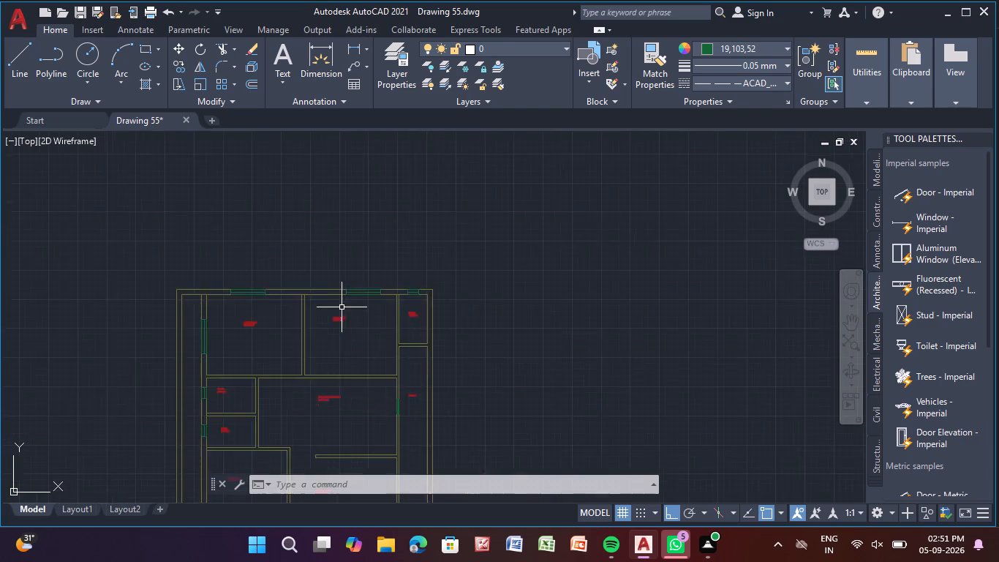
scroll(342, 307, down, 2)
middle_drag(347, 307, 413, 211)
scroll(380, 236, up, 1)
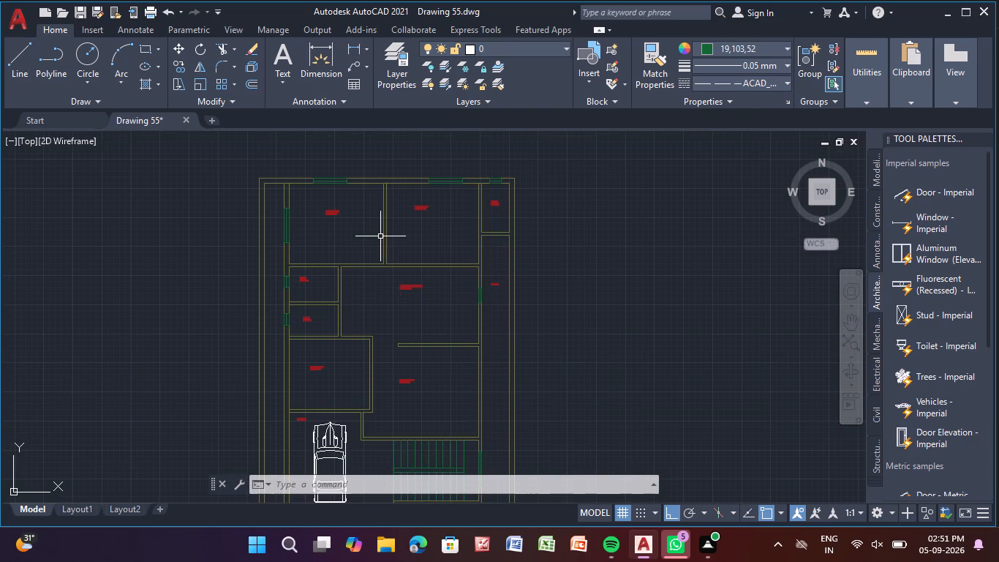
scroll(276, 231, up, 2)
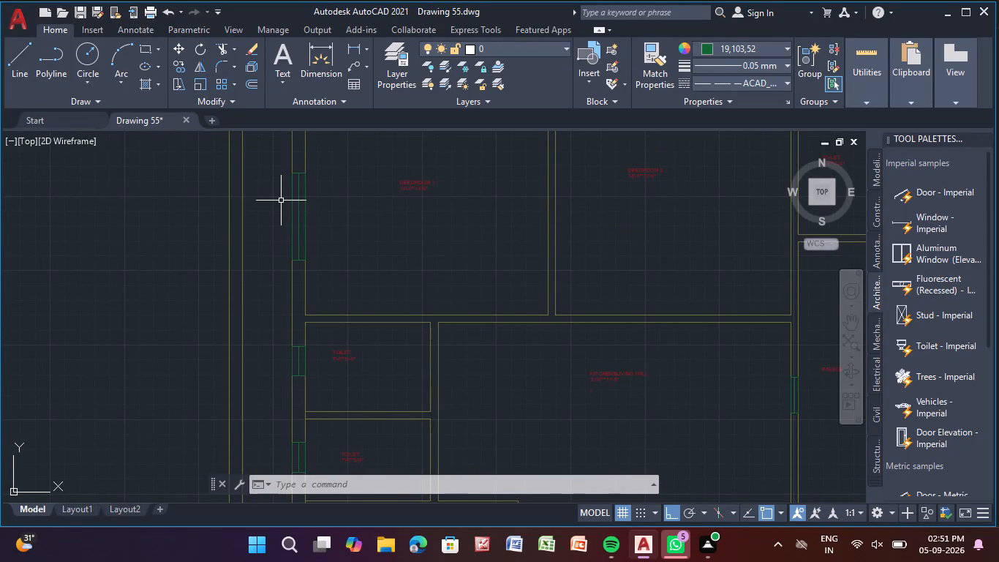
middle_drag(287, 214, 312, 271)
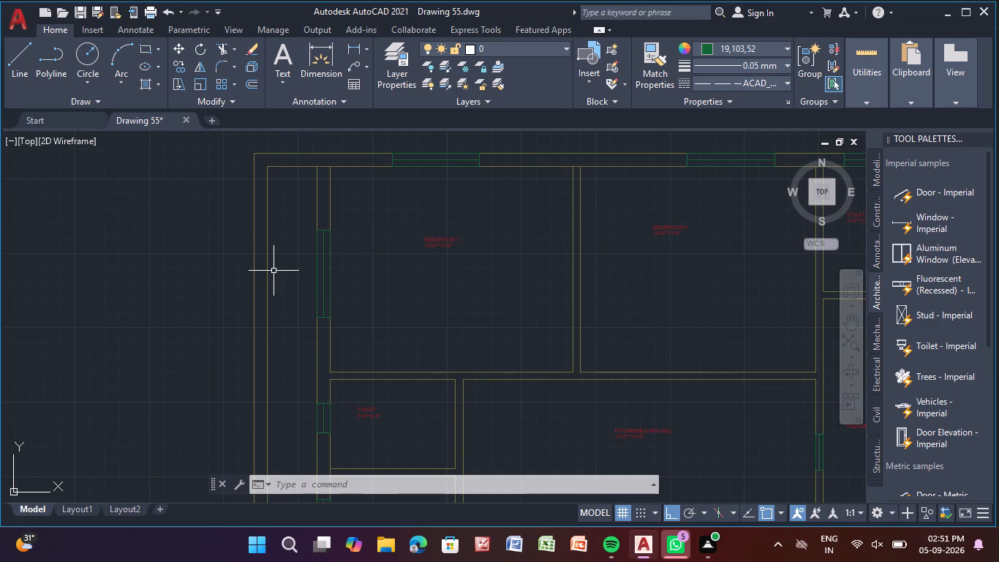
click(937, 380)
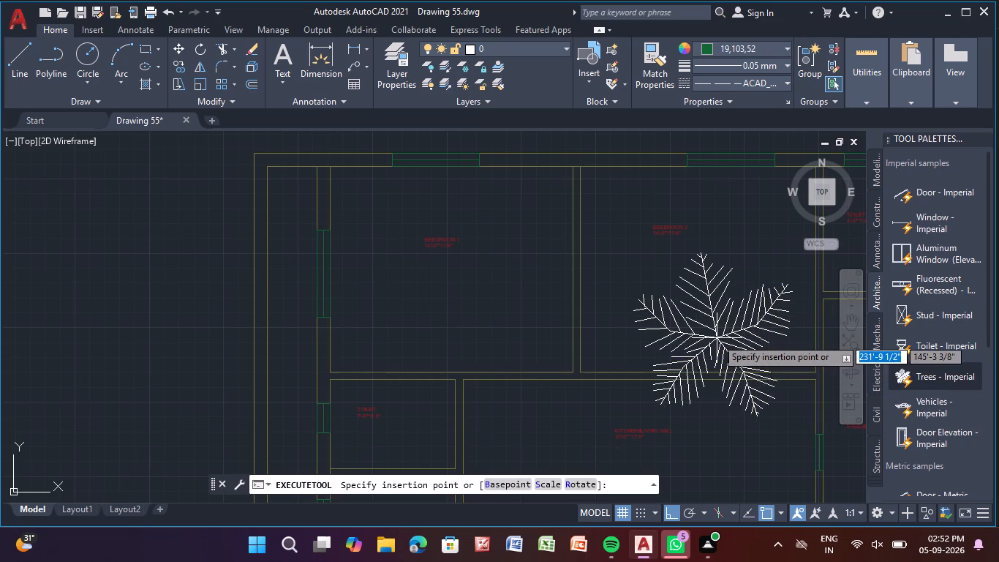
click(698, 302)
right_click(698, 302)
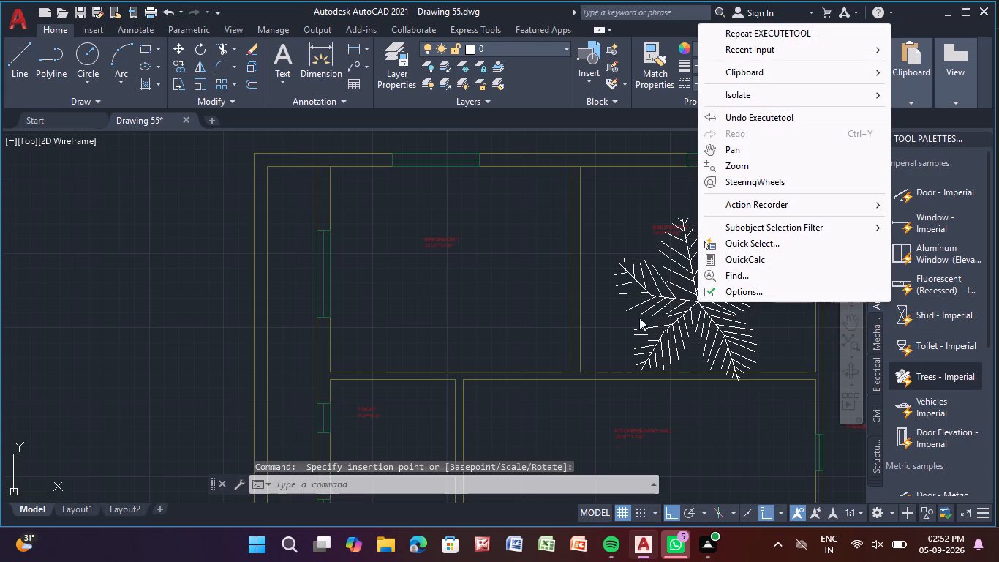
click(698, 285)
Move the palm tree by its centre towards the southeast corner of Bedroom 2.
click(678, 318)
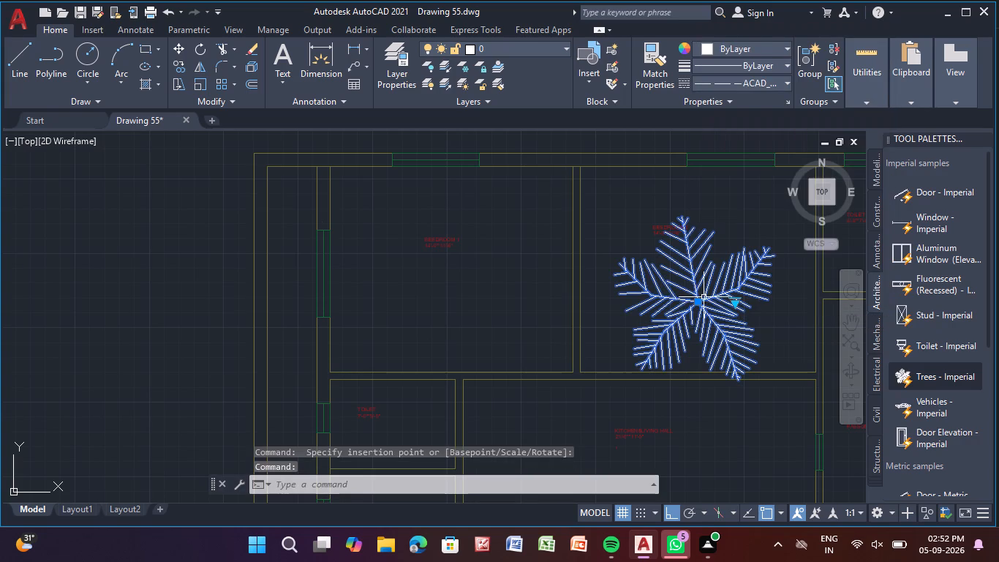
click(701, 303)
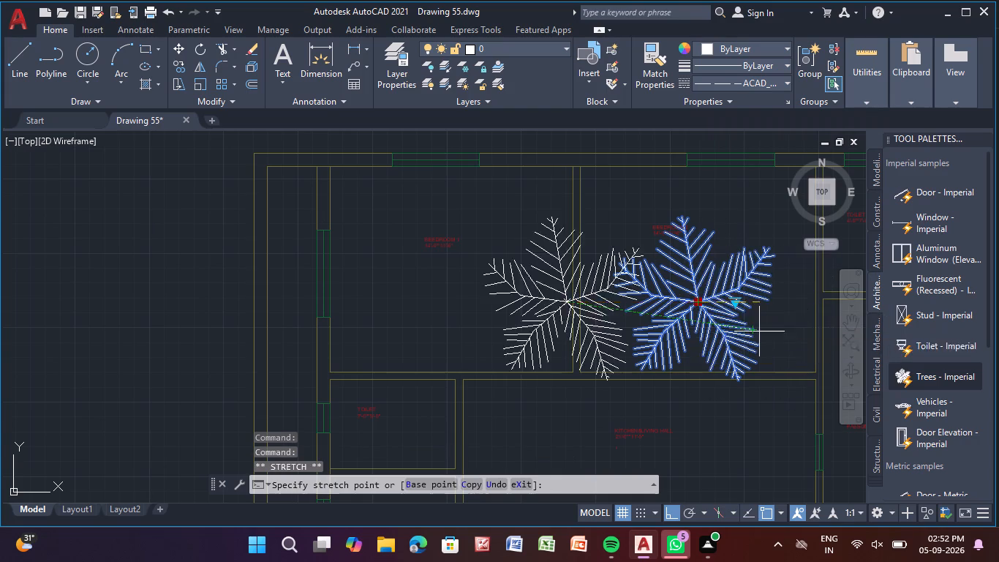
click(759, 332)
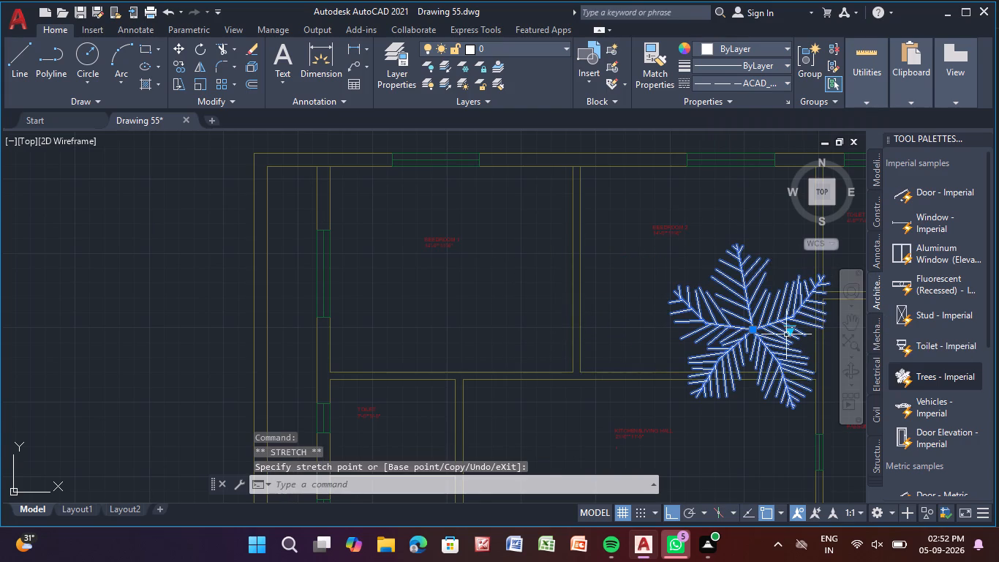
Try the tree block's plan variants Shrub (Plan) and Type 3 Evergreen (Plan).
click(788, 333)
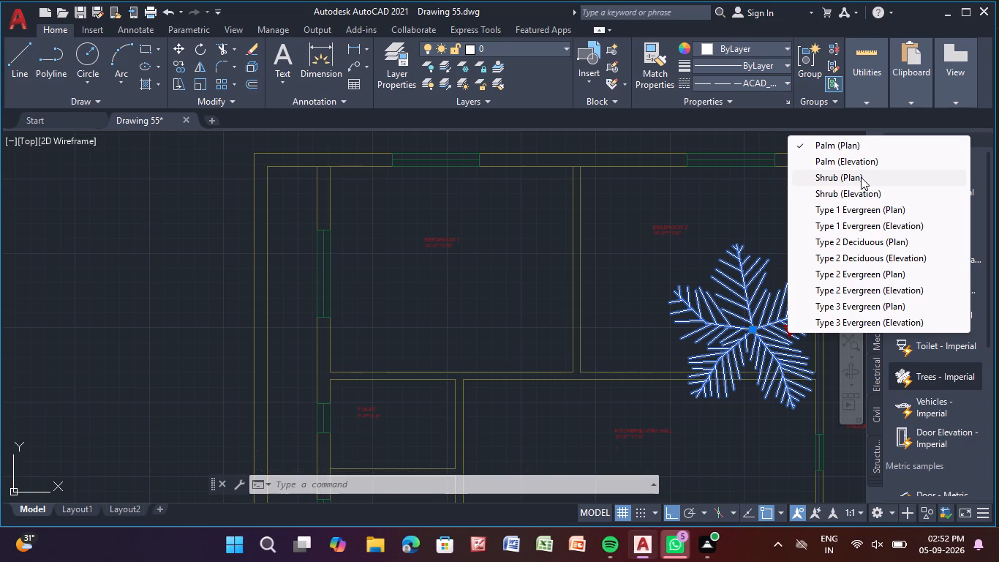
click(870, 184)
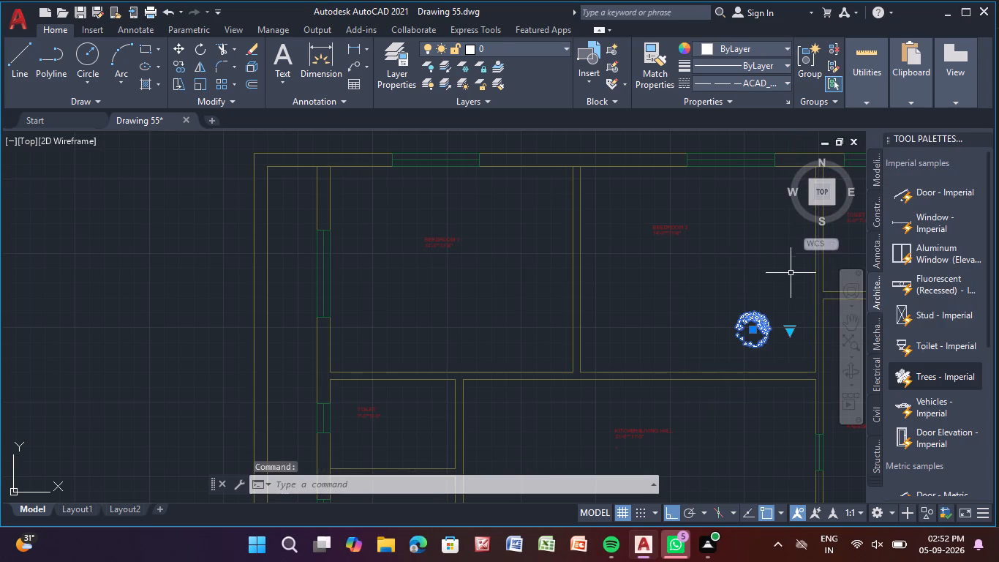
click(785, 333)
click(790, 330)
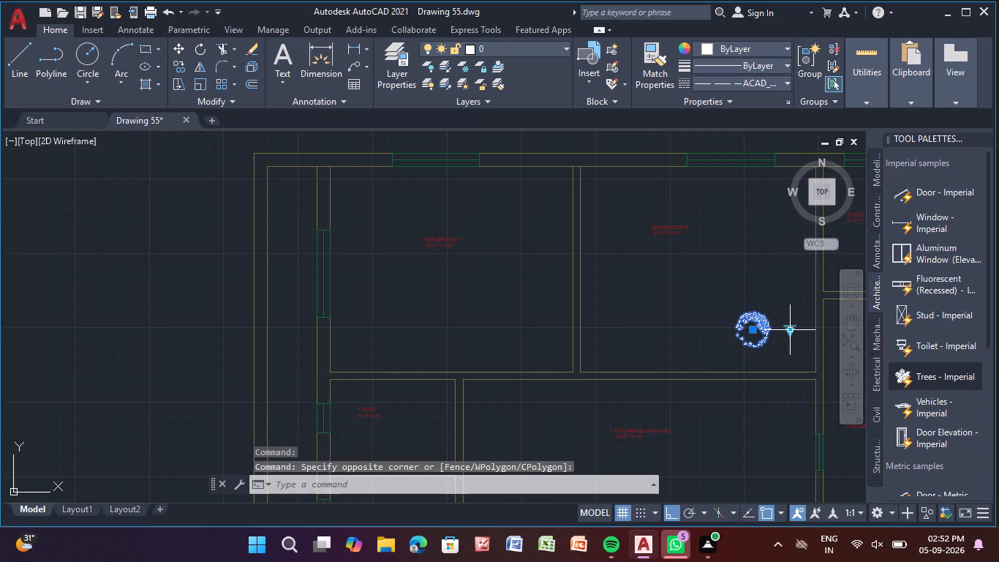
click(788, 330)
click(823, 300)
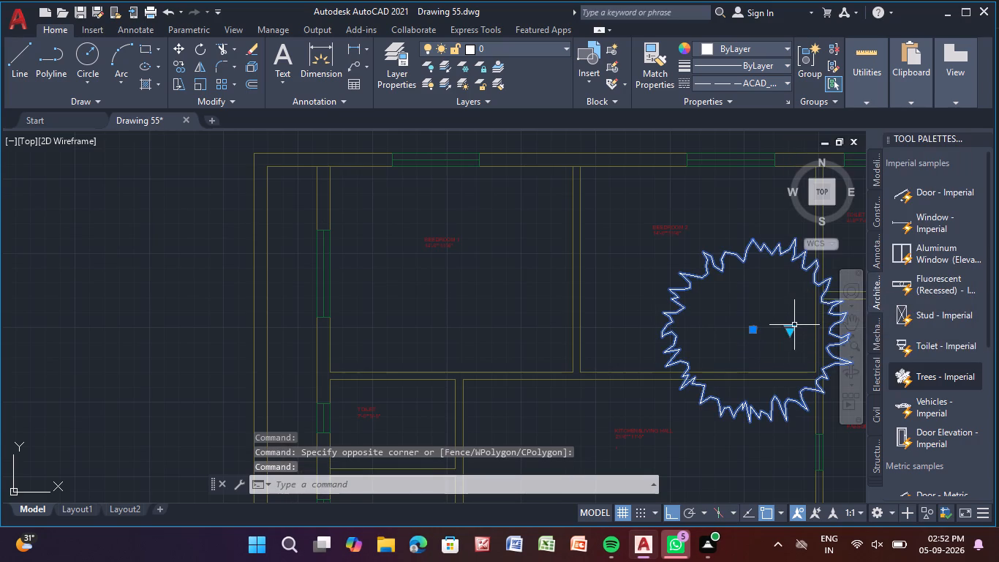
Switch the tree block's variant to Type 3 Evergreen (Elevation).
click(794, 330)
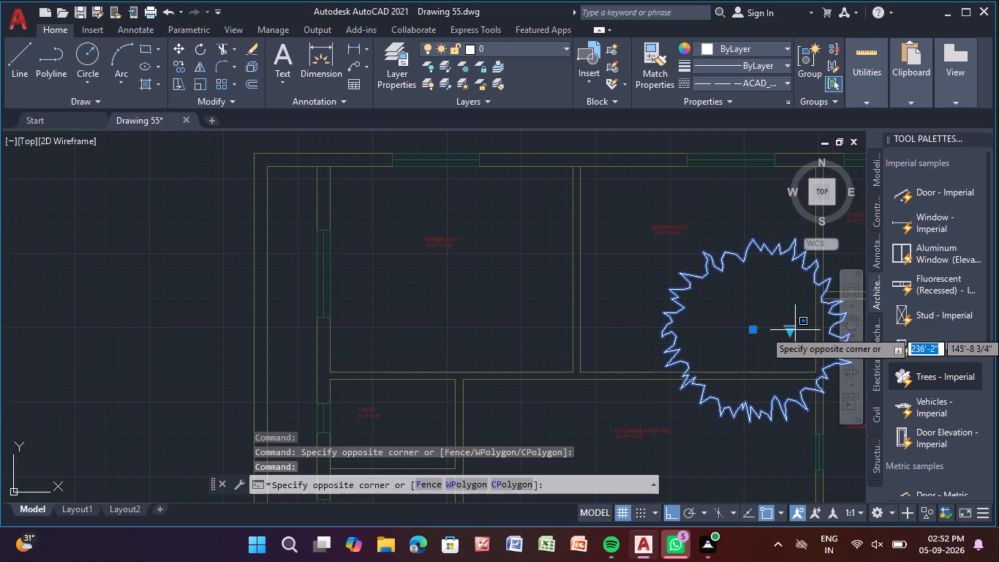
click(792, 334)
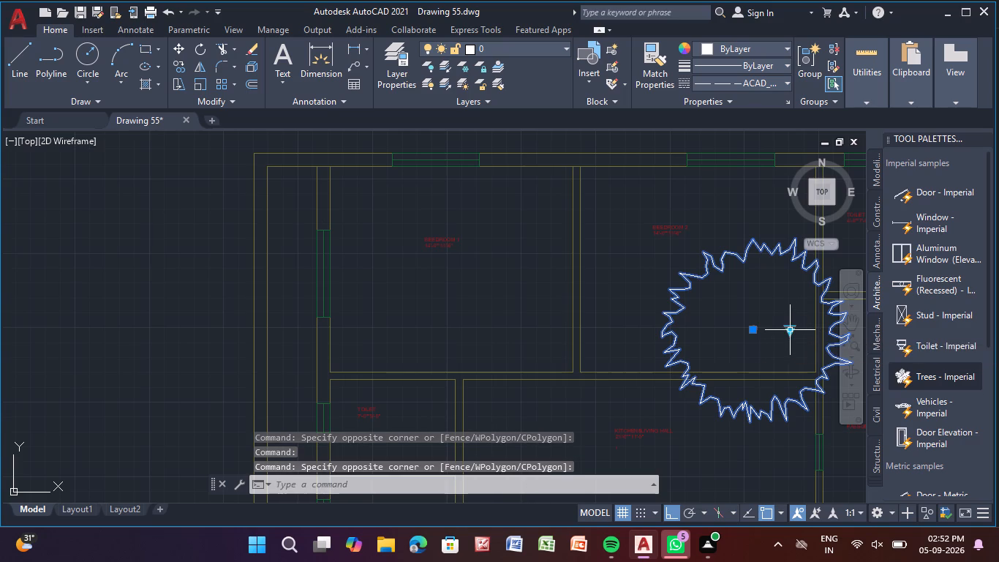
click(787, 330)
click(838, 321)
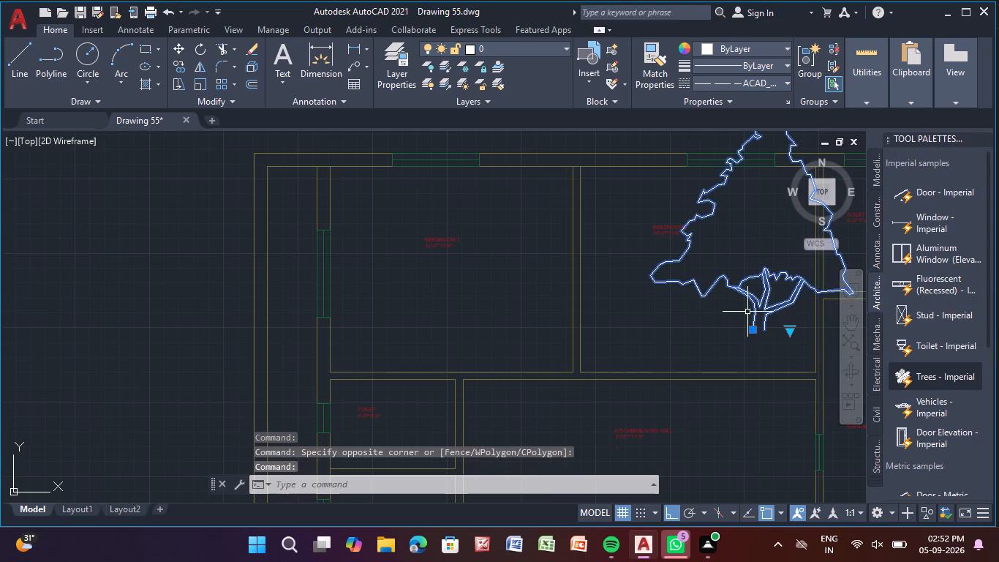
Set the tree block's variant to Palm (Elevation).
click(791, 331)
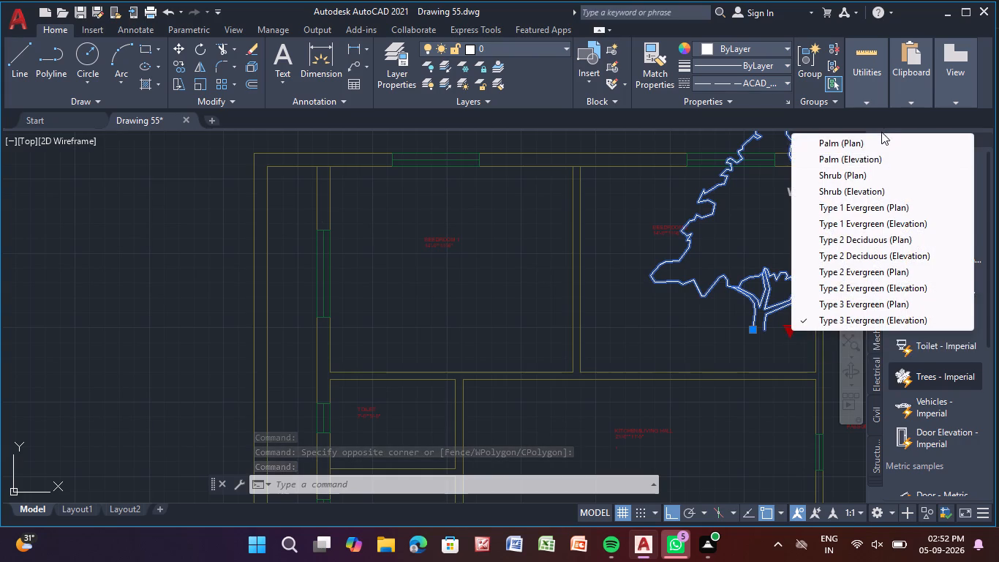
click(865, 153)
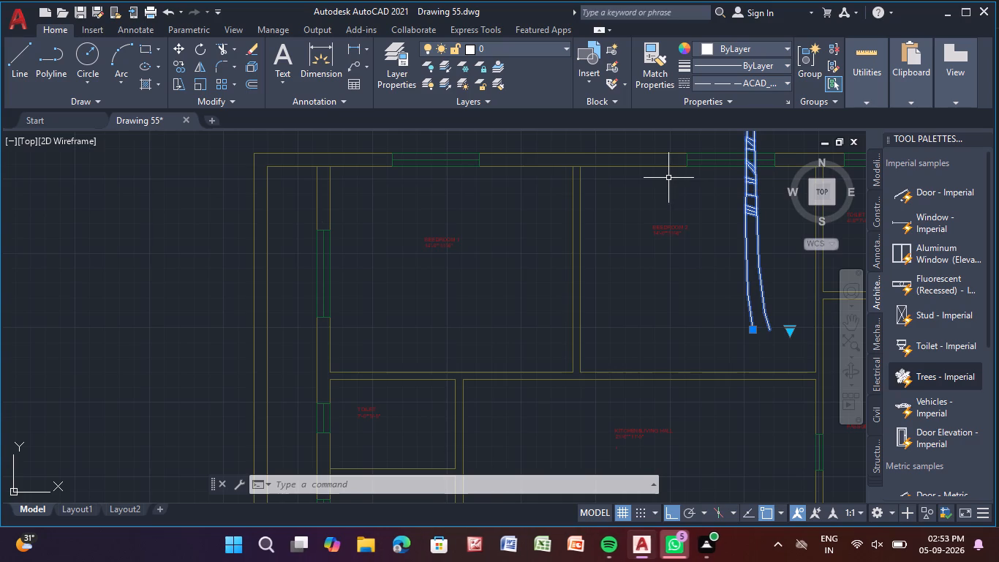
Scale the palm tree in Bedroom 2 down to roughly half its size, using a base point on its trunk.
scroll(665, 201, down, 1)
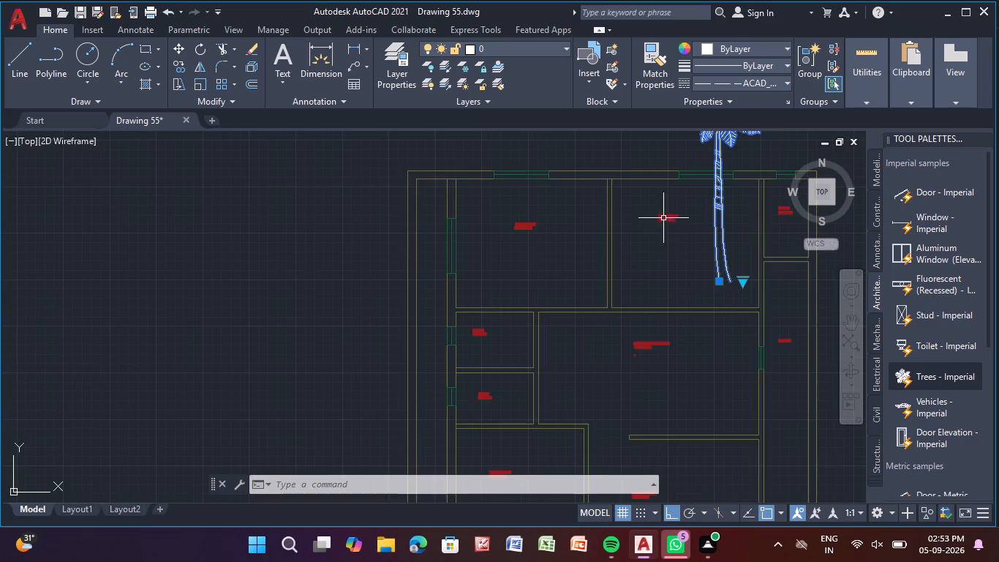
scroll(686, 224, down, 2)
scroll(686, 224, up, 1)
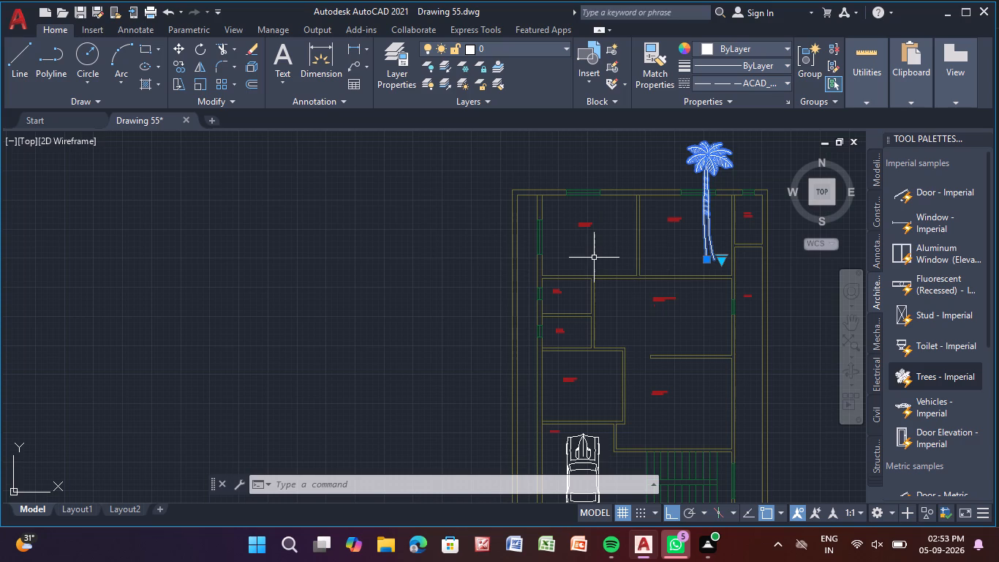
text(sc)
key(Return)
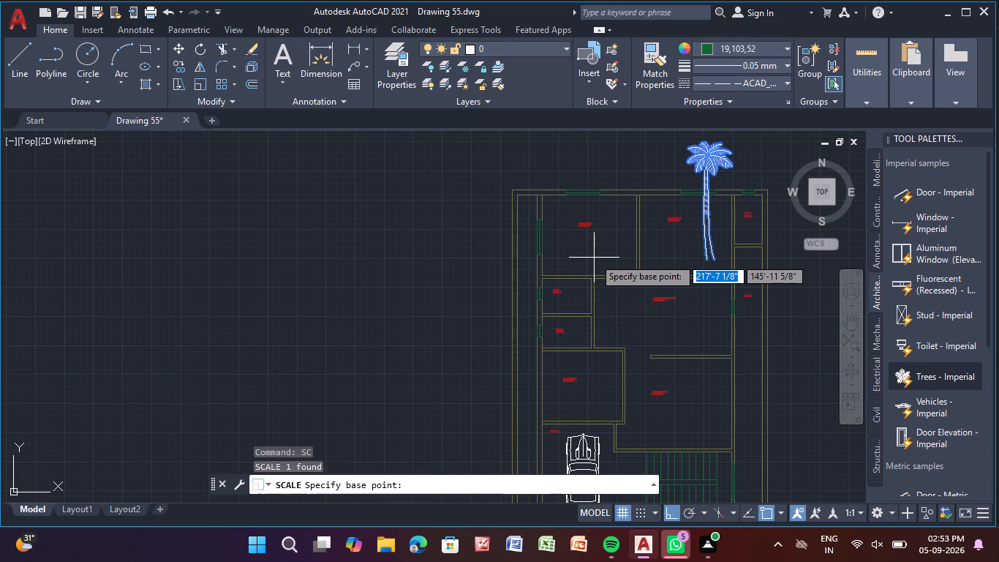
click(707, 194)
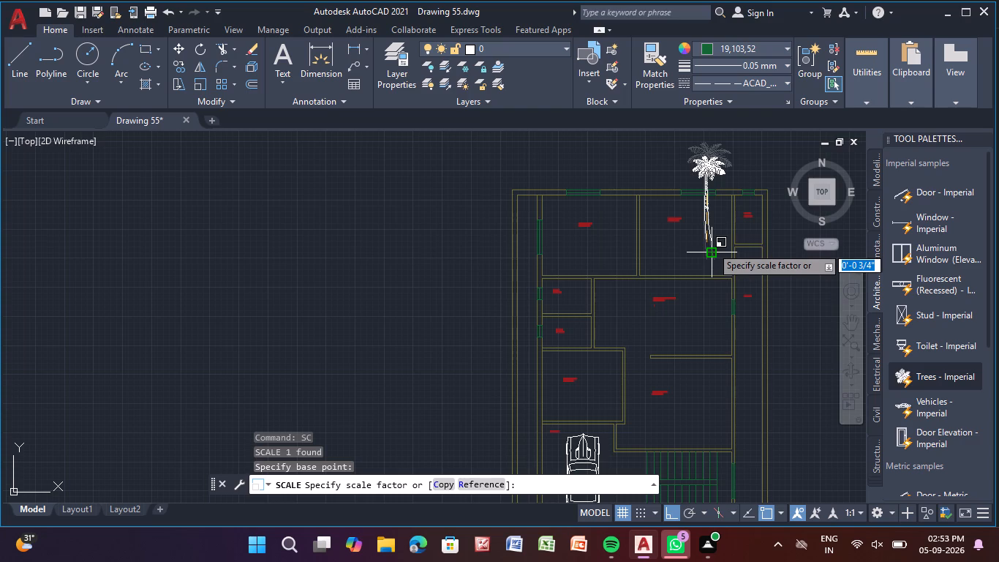
click(706, 238)
Turn on polar tracking while copying the palm tree from its base into the west side passage beside Bedroom 1.
click(710, 225)
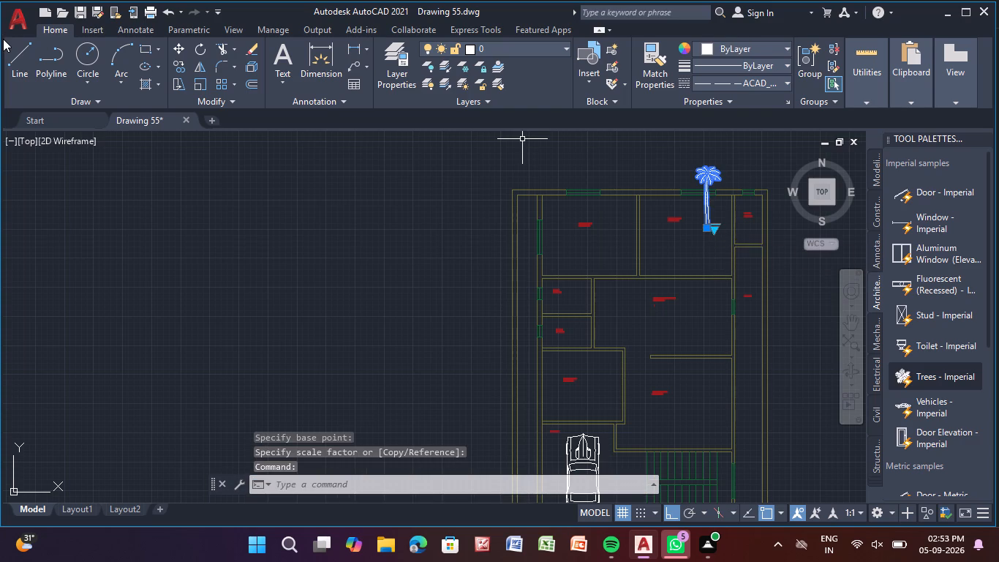
click(181, 66)
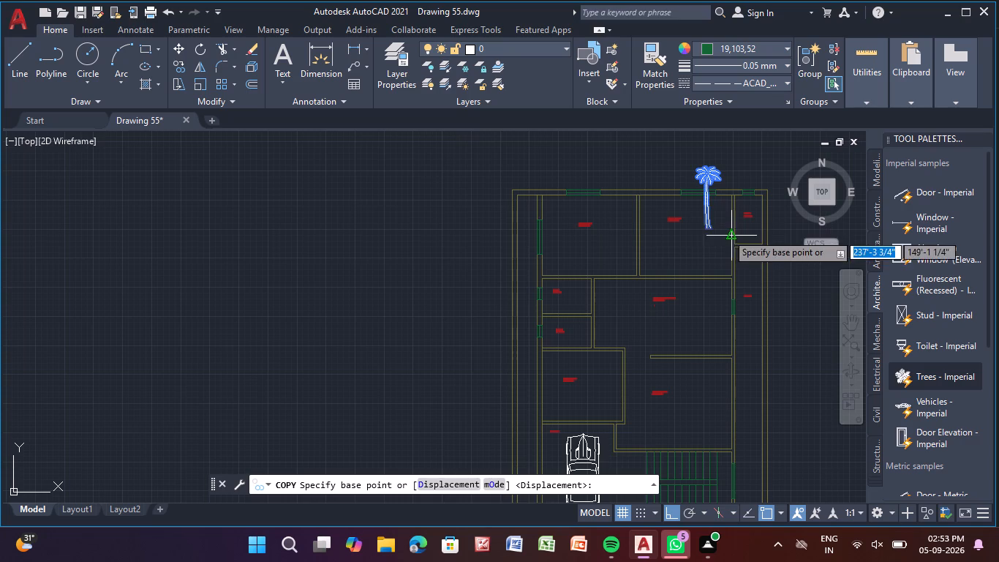
click(711, 222)
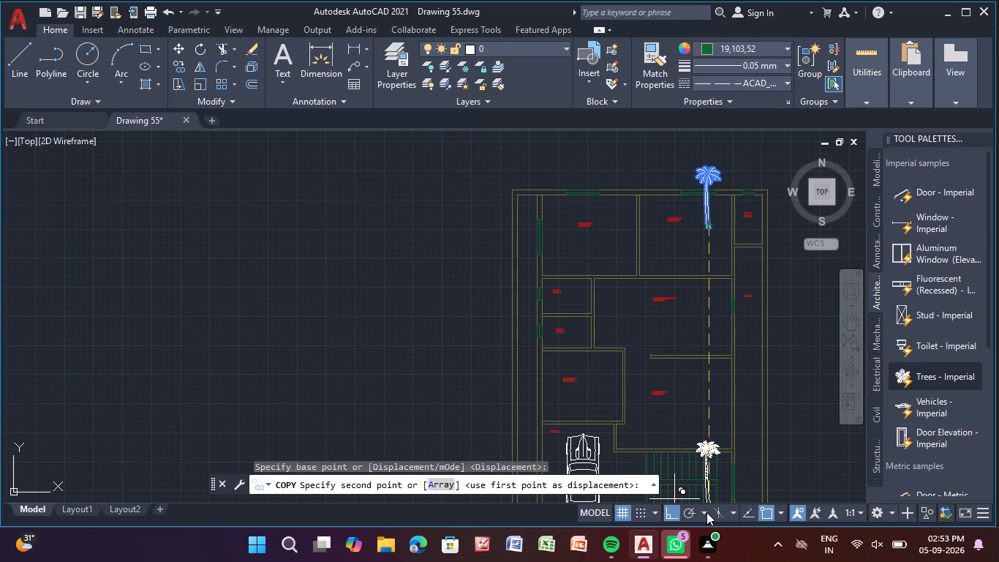
click(685, 517)
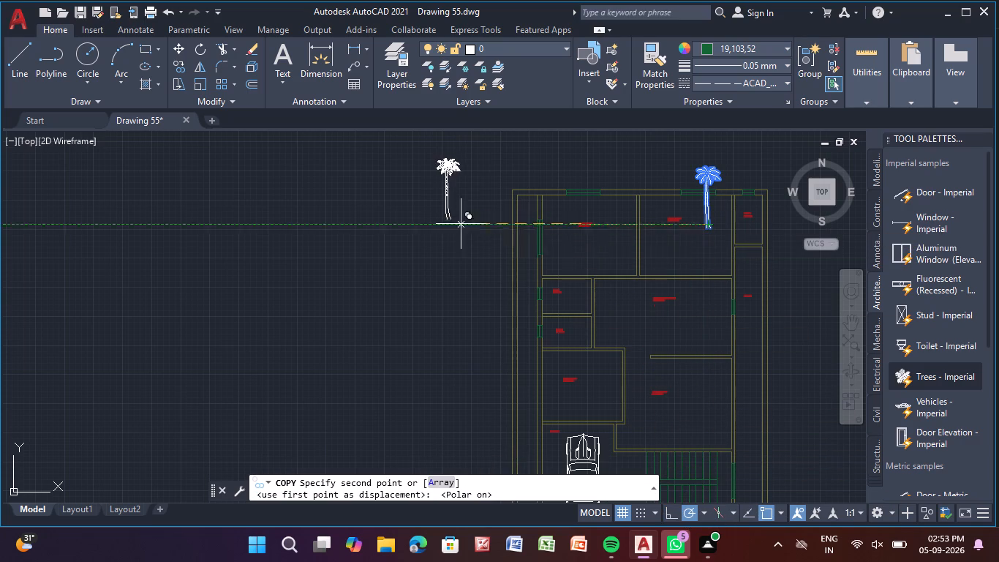
scroll(532, 254, up, 3)
scroll(510, 303, down, 1)
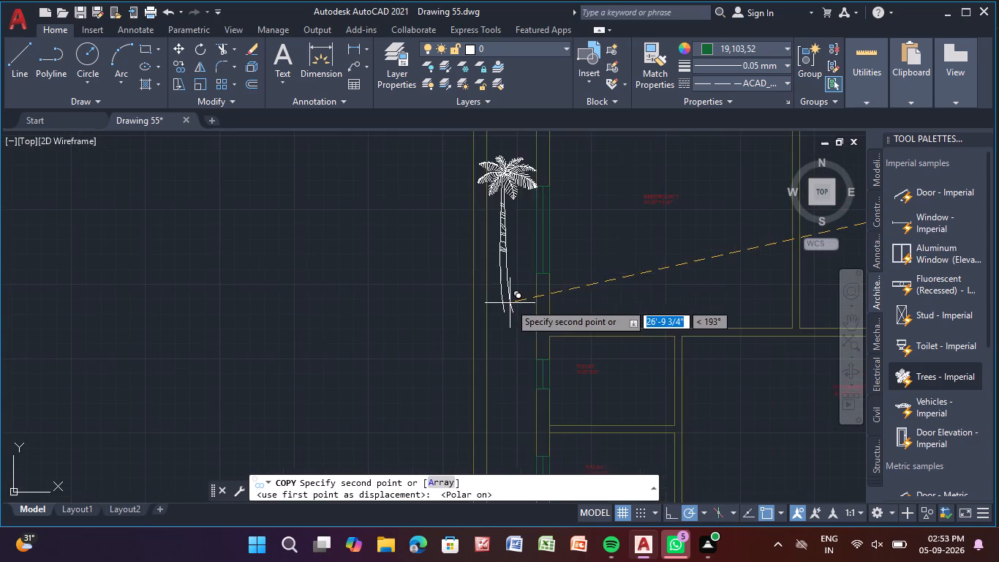
middle_drag(510, 302, 500, 340)
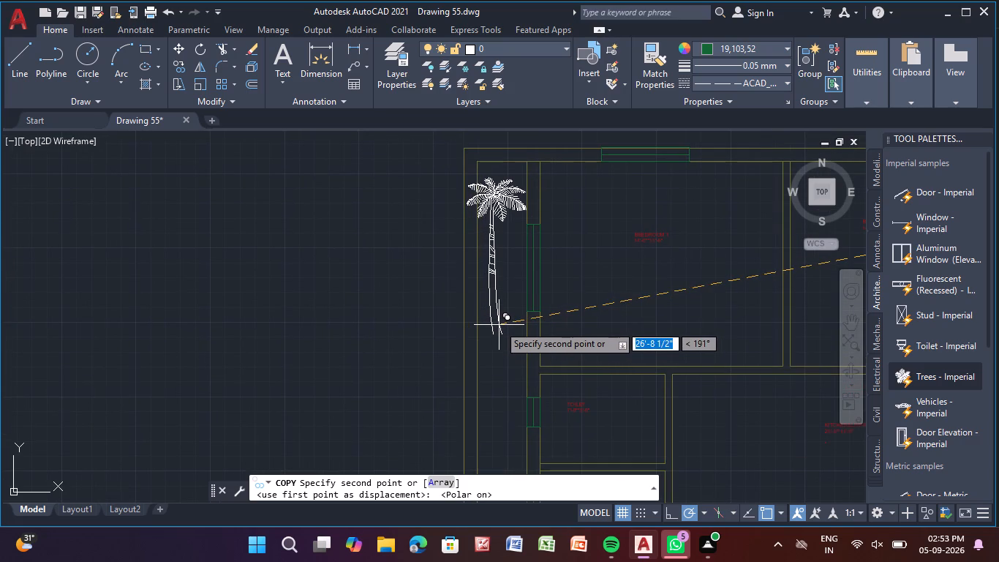
click(499, 325)
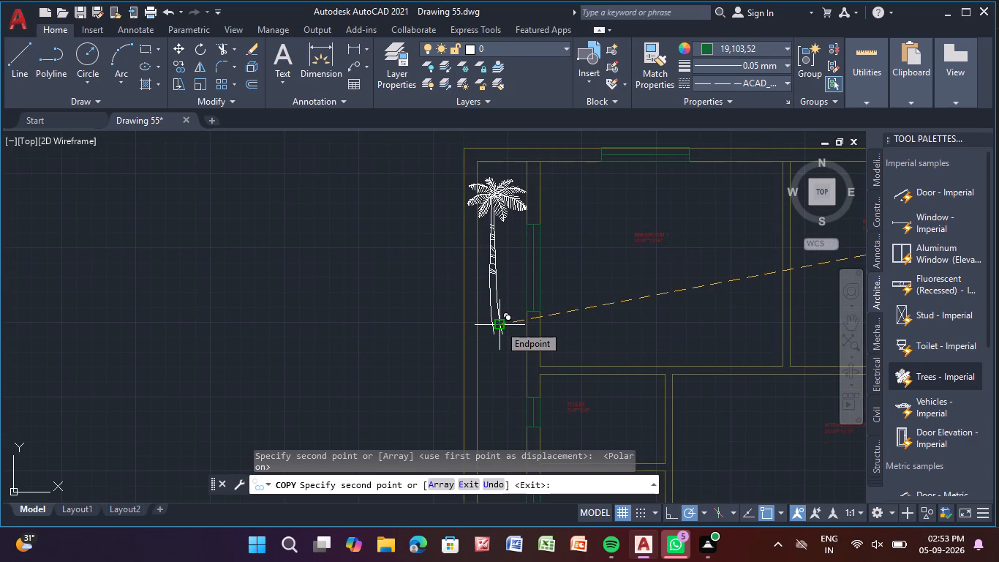
key(Escape)
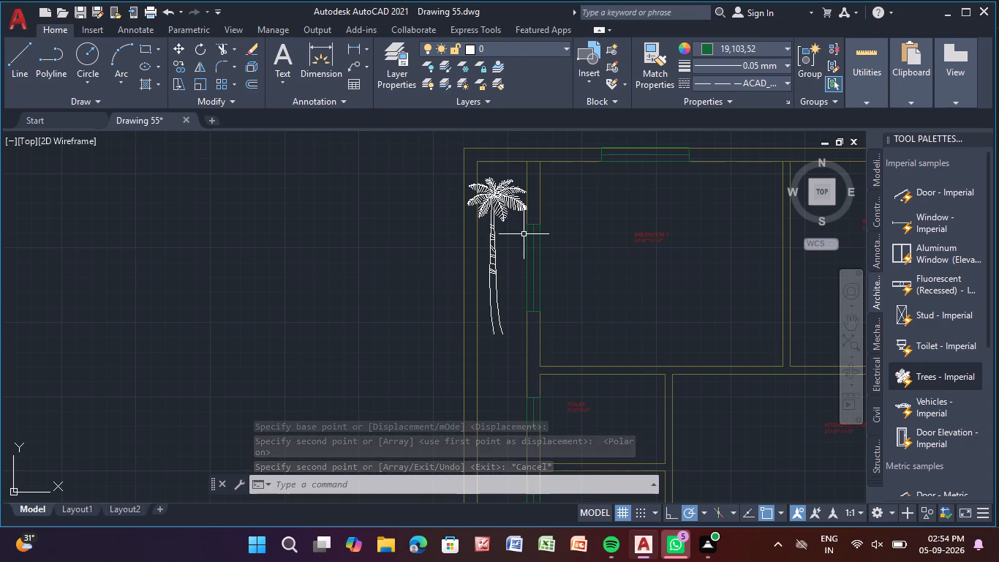
Change the copied palm in the west passage to the Type 3 Evergreen (Elevation) variant.
click(497, 288)
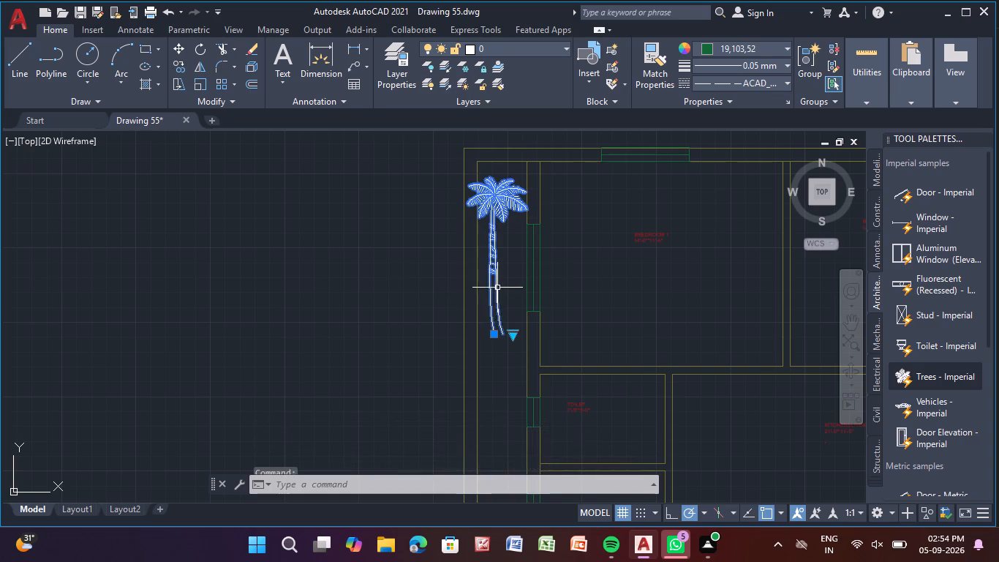
click(514, 336)
click(581, 304)
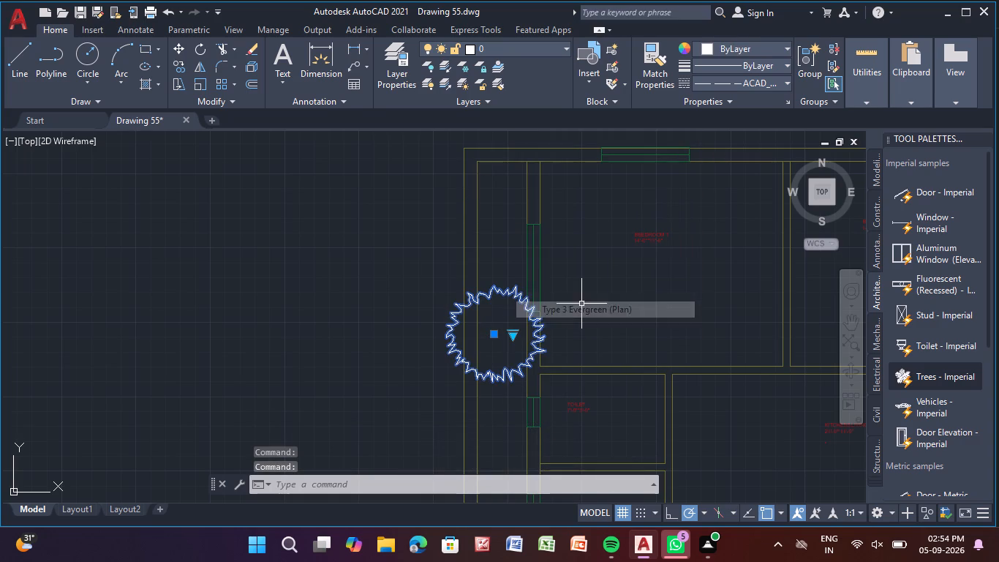
click(513, 334)
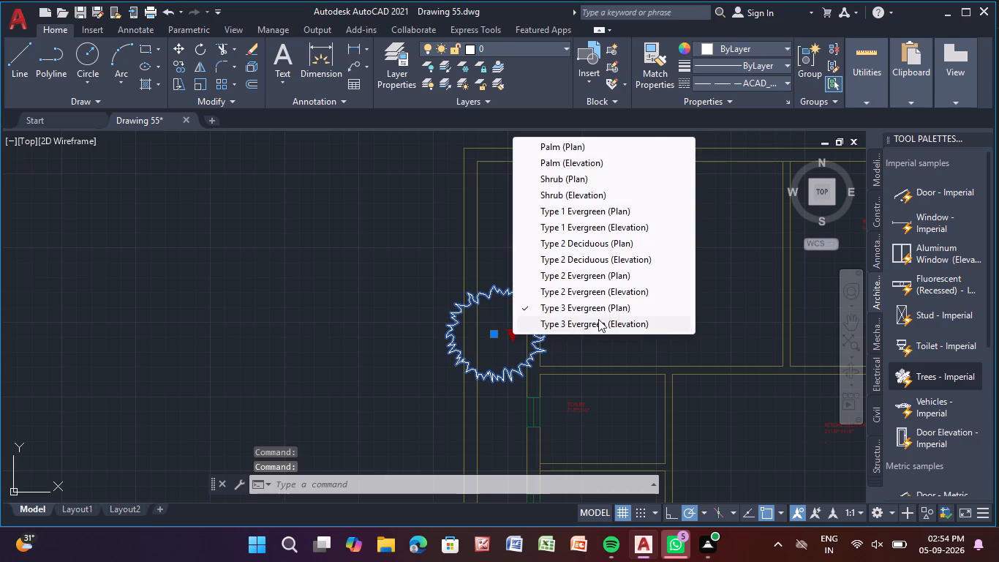
click(598, 319)
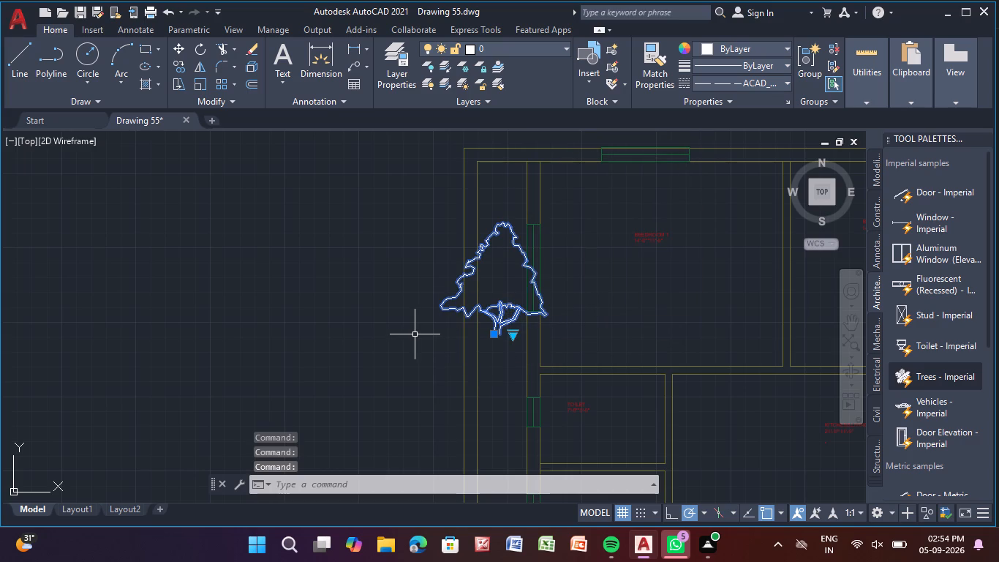
Scale the evergreen down to roughly a third of its size so it fits within the west passage.
text(sc)
key(Return)
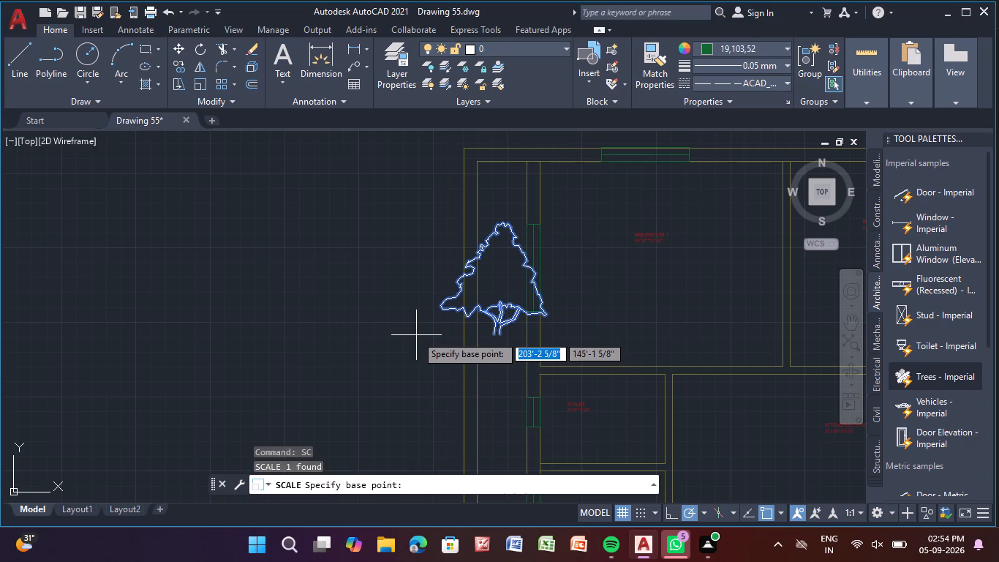
click(519, 306)
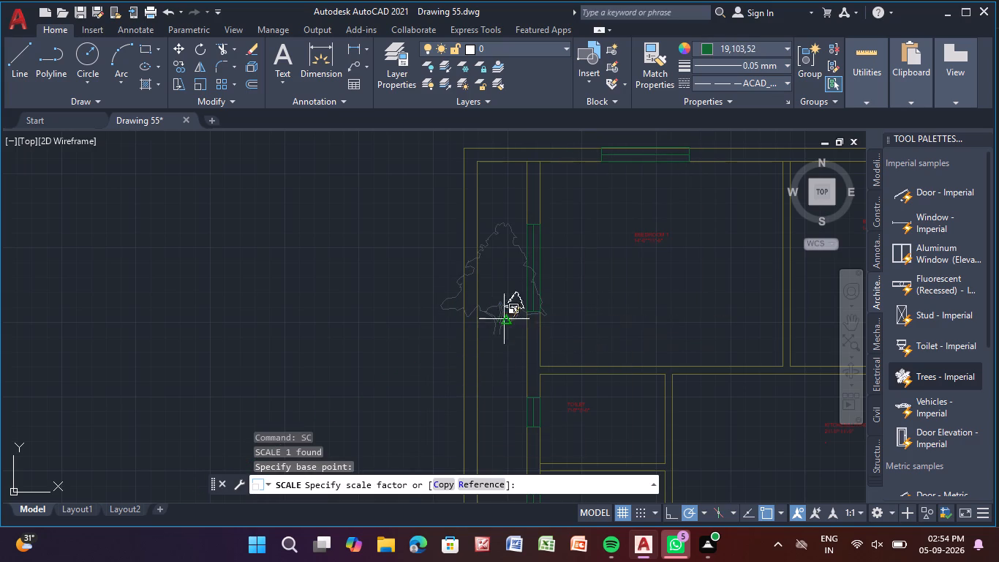
click(497, 339)
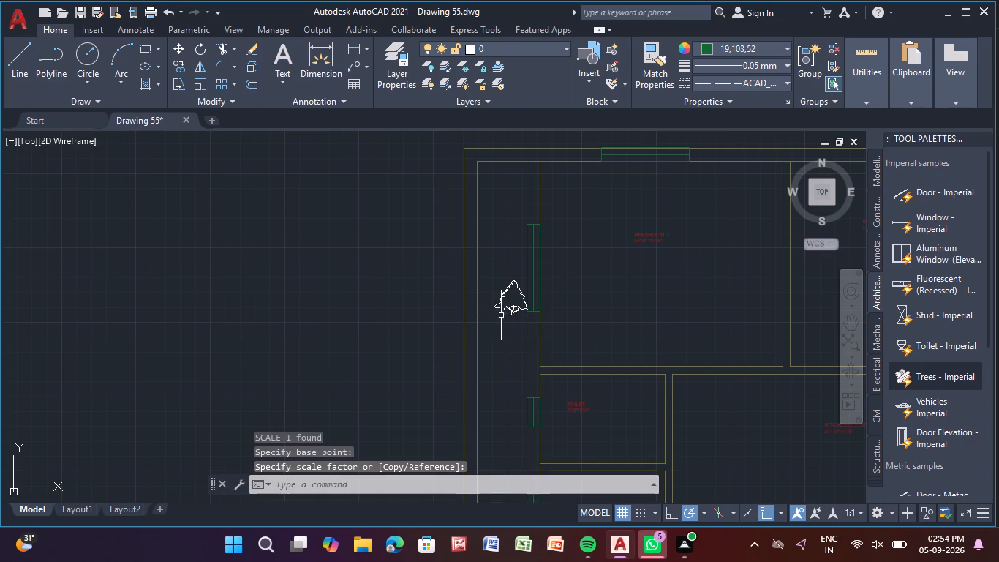
Move the evergreen about 5'-6" north in the west passage, just above the level of Bedroom 1's west window.
click(505, 307)
click(513, 312)
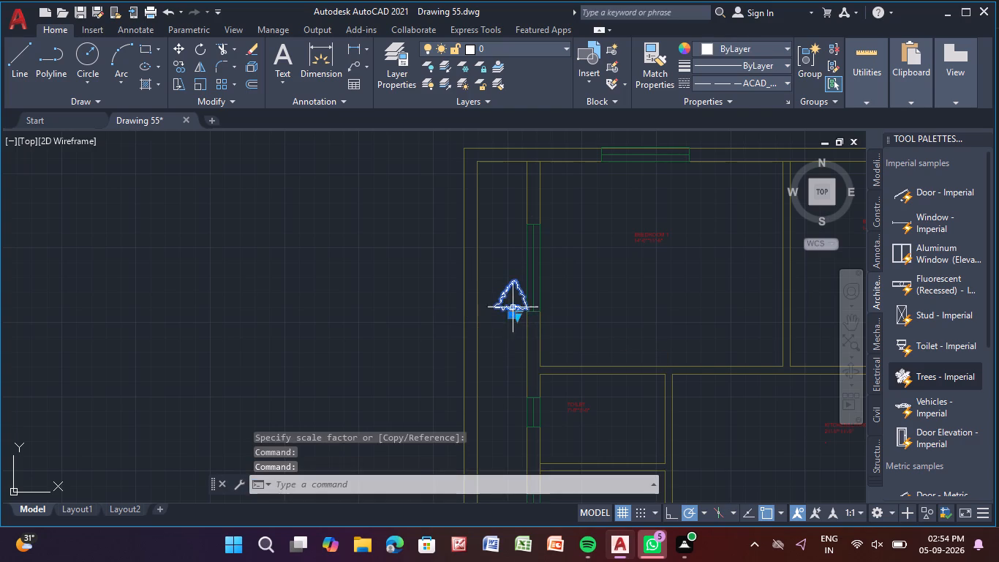
click(508, 313)
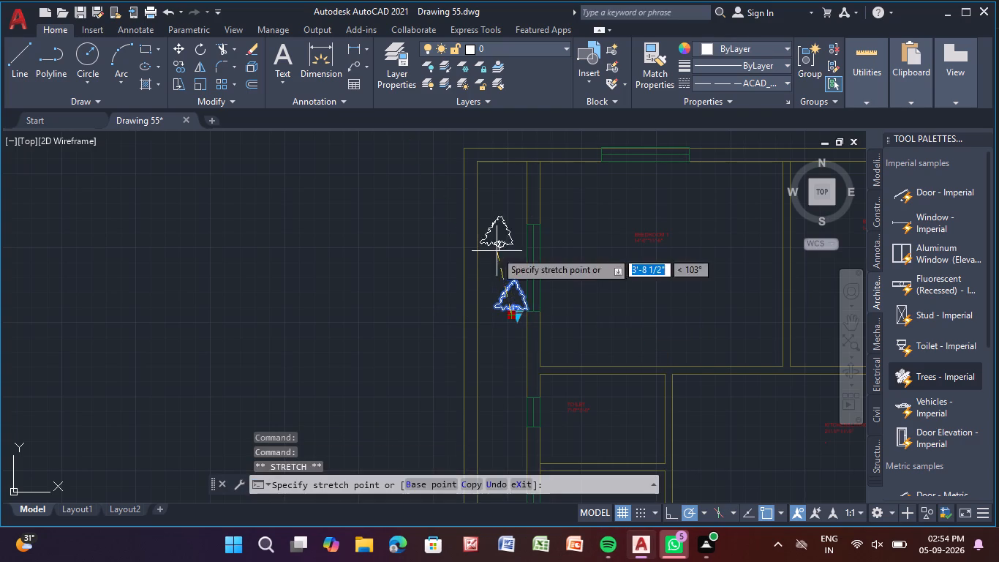
scroll(513, 212, up, 2)
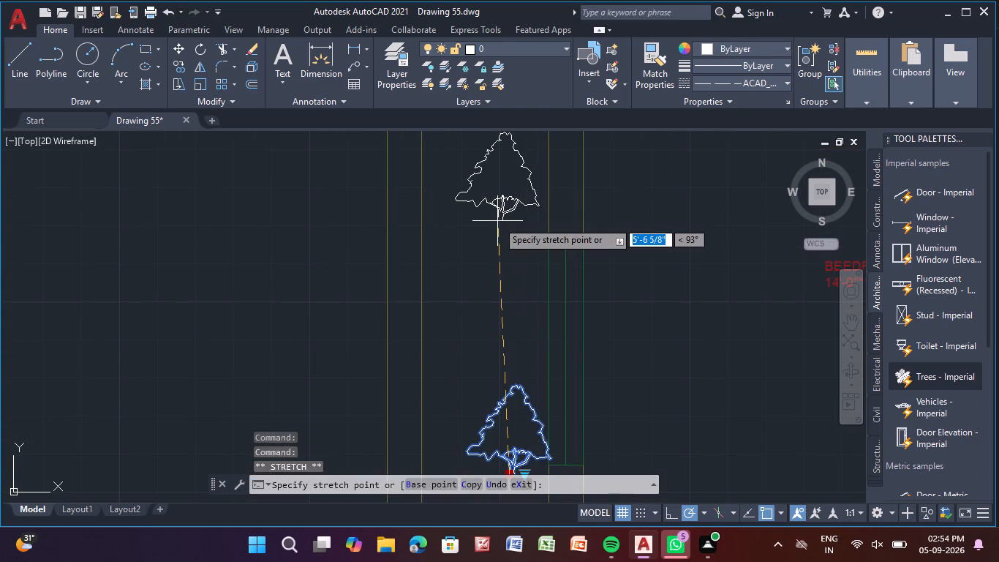
click(497, 221)
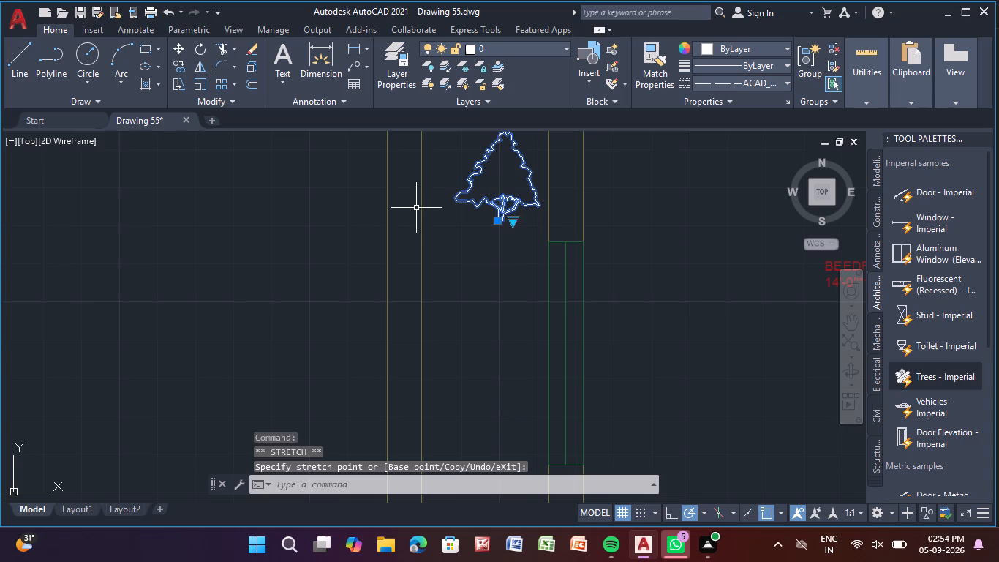
Copy the evergreen straight south along the west passage, placing one beside Bedroom 1 and one beside the upper toilet.
text(co)
key(Return)
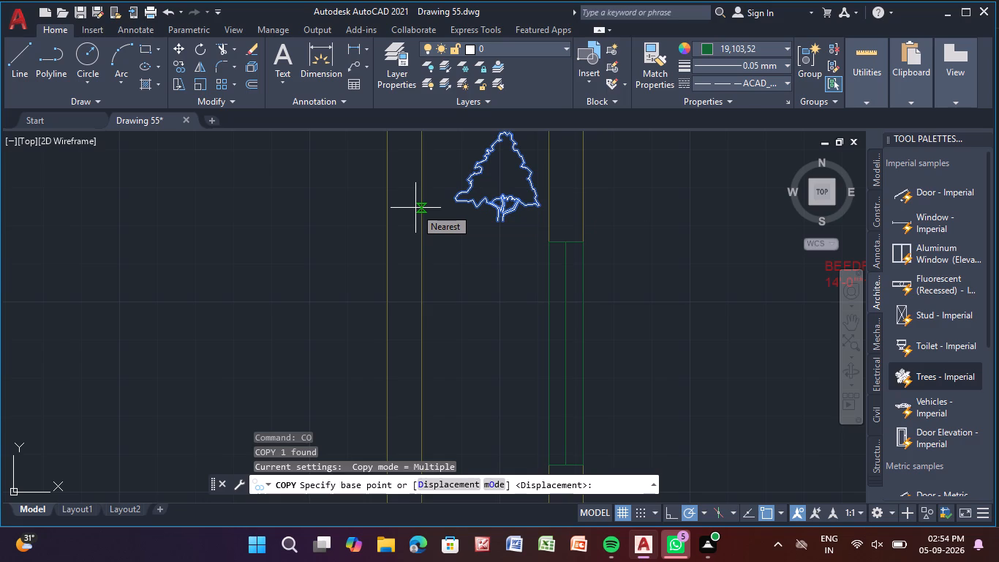
click(486, 205)
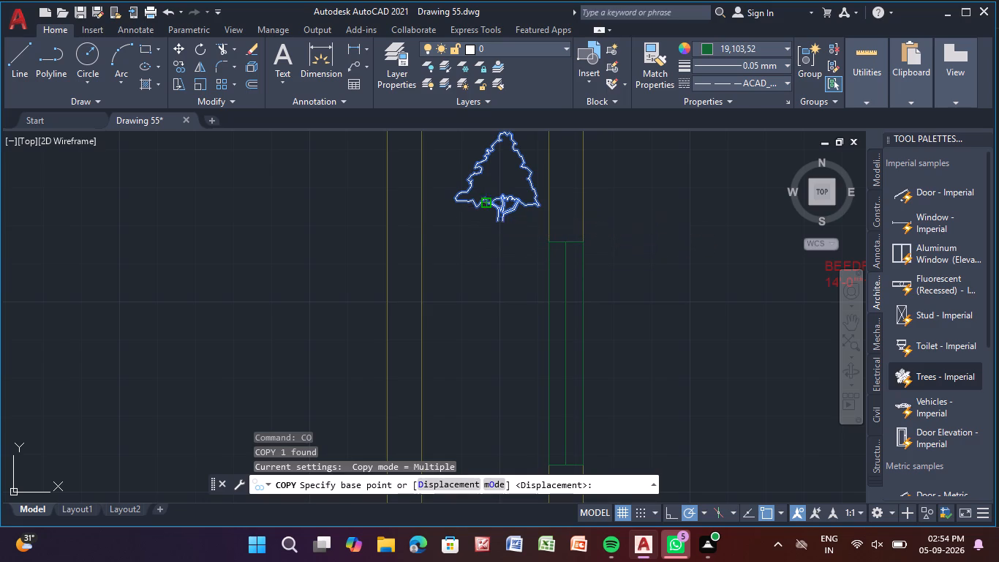
scroll(408, 404, down, 1)
middle_drag(415, 401, 434, 270)
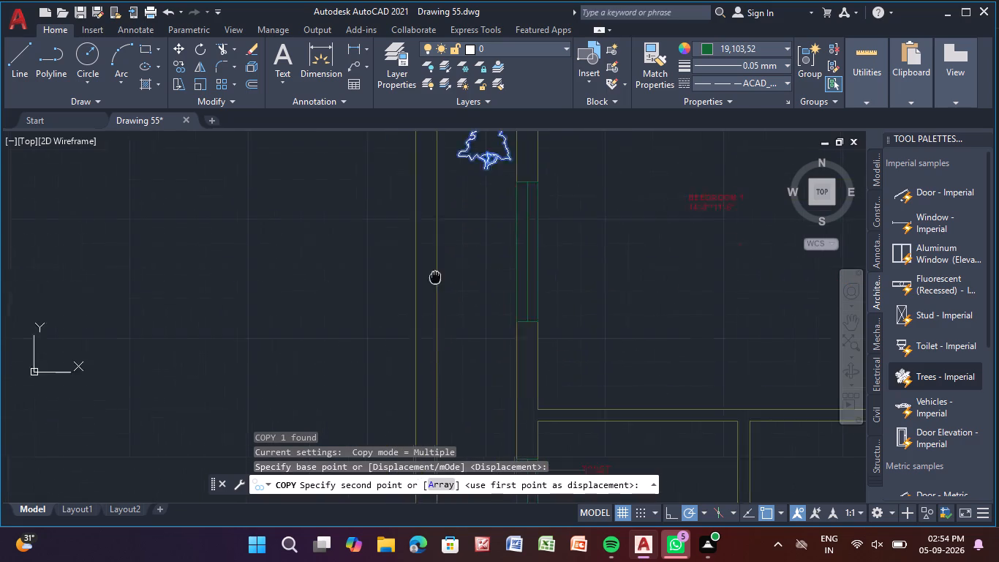
middle_drag(434, 270, 423, 217)
scroll(450, 247, down, 1)
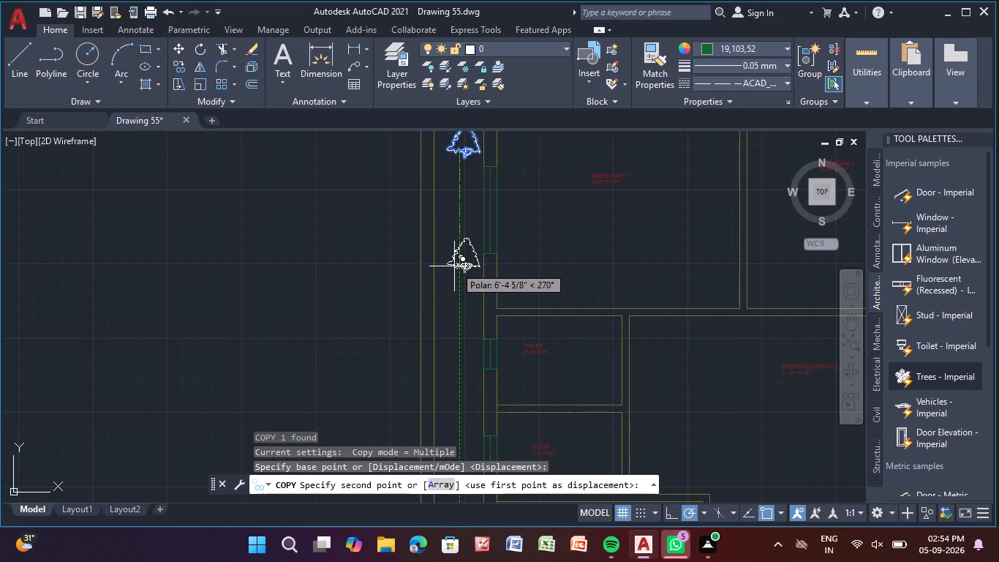
click(457, 254)
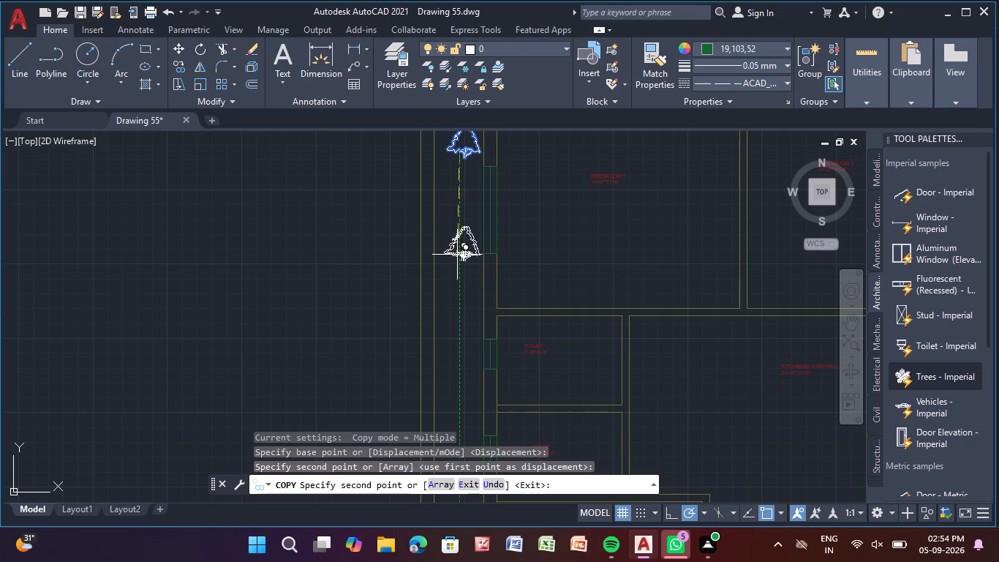
click(459, 362)
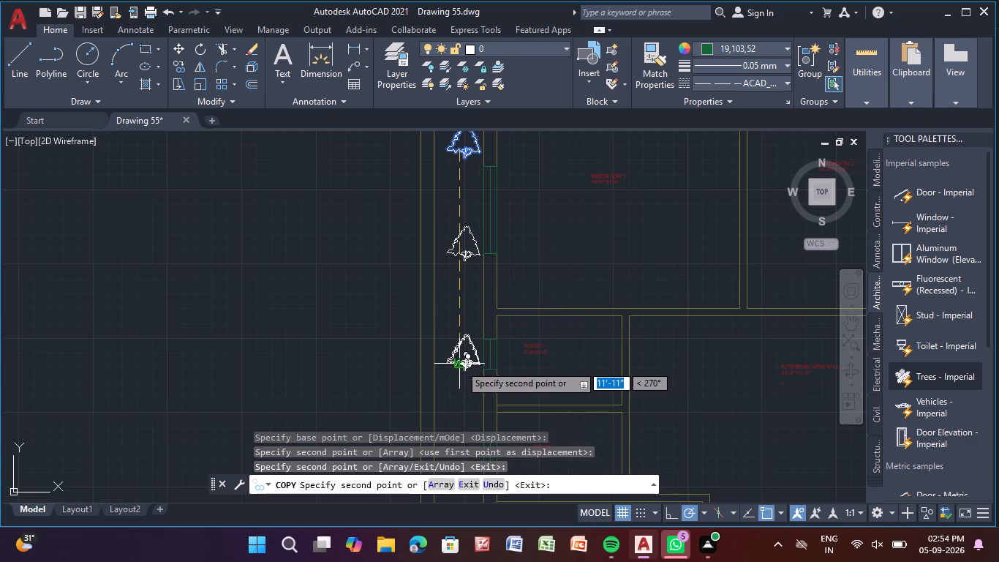
Place three more evergreen copies down the west passage: beside the lower toilet, the room south of it, and the plot's southwest corner.
scroll(453, 376, down, 1)
middle_drag(445, 391, 448, 267)
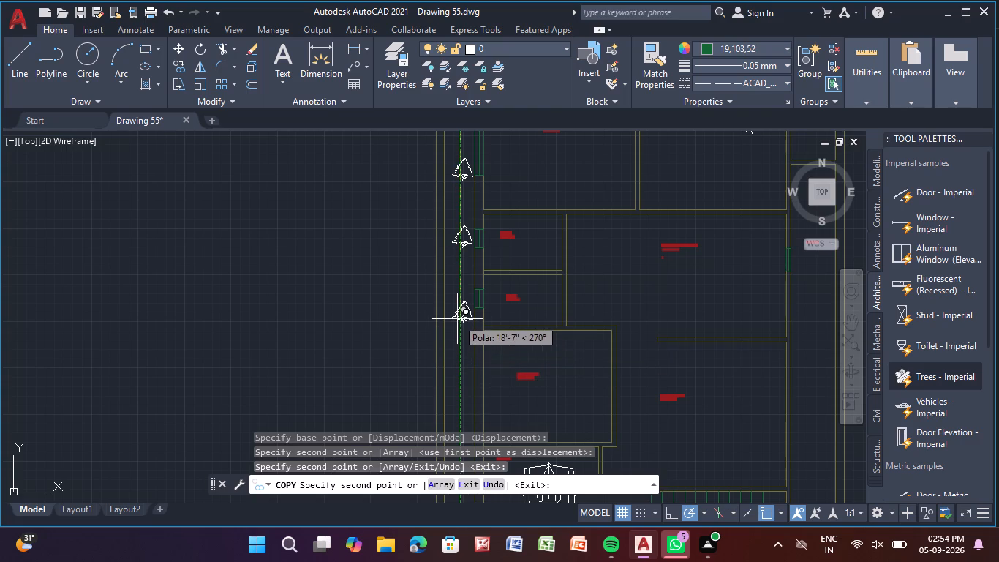
click(457, 318)
scroll(464, 411, down, 1)
middle_drag(465, 406, 476, 315)
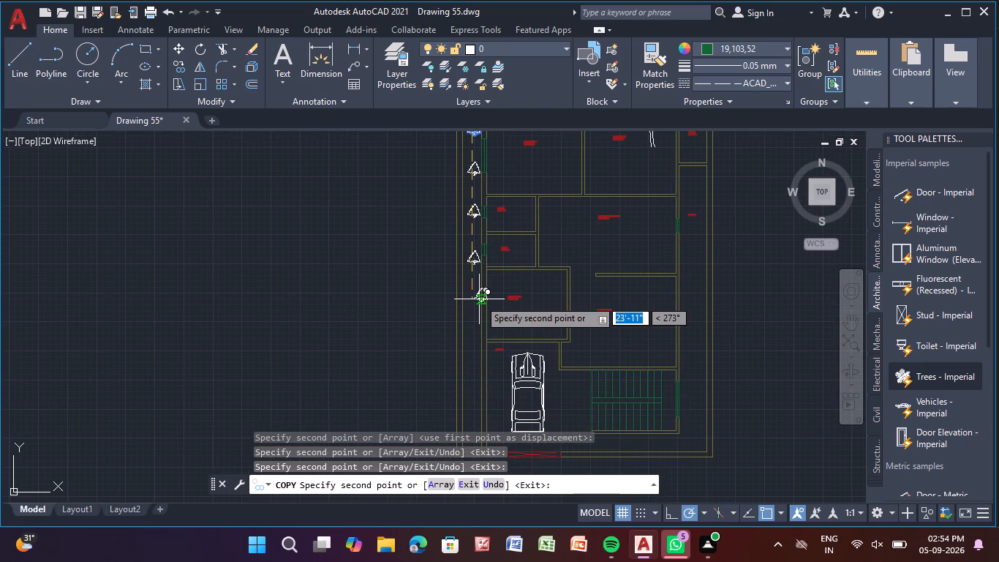
click(473, 307)
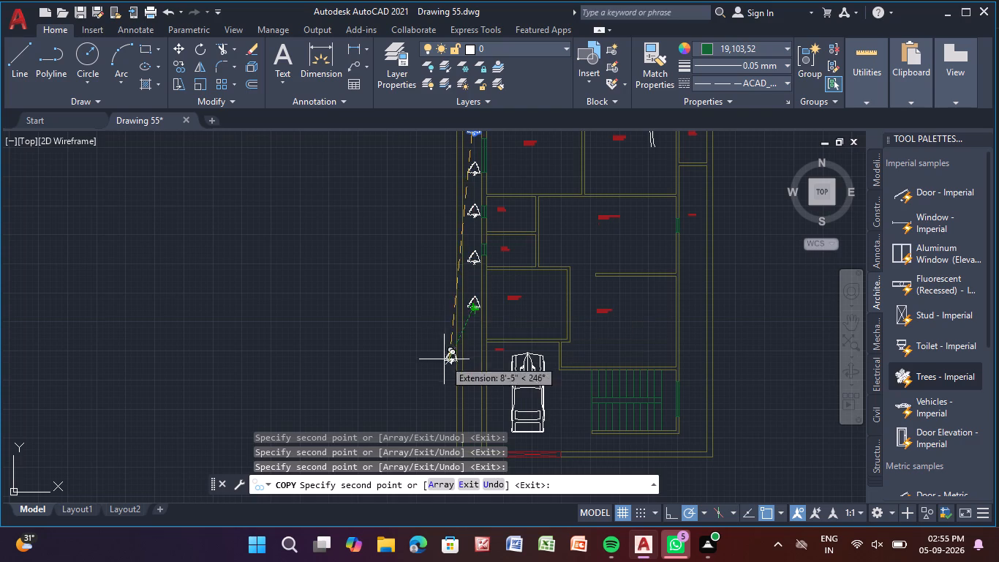
scroll(461, 390, down, 1)
middle_drag(461, 390, 483, 312)
scroll(486, 334, up, 1)
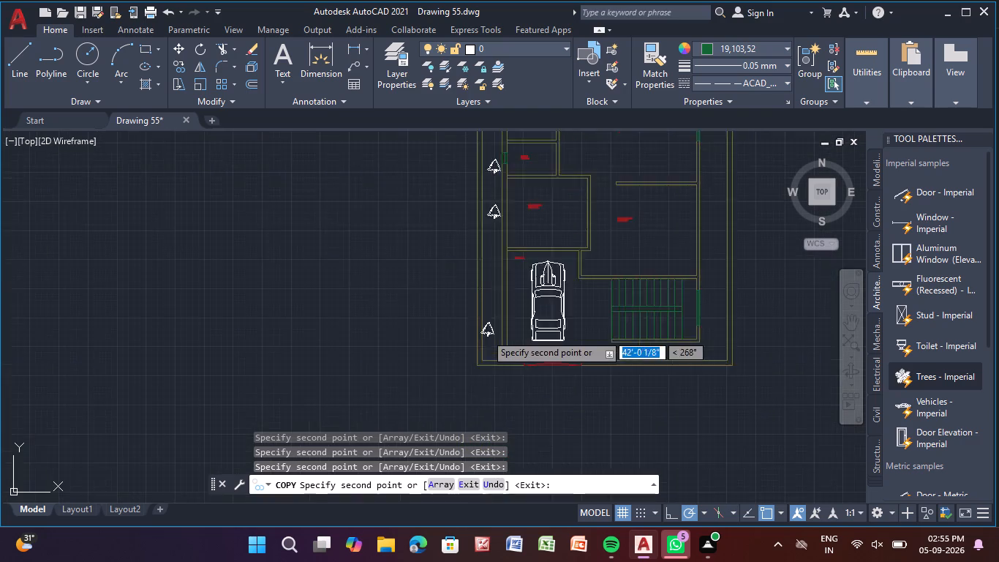
scroll(486, 334, up, 1)
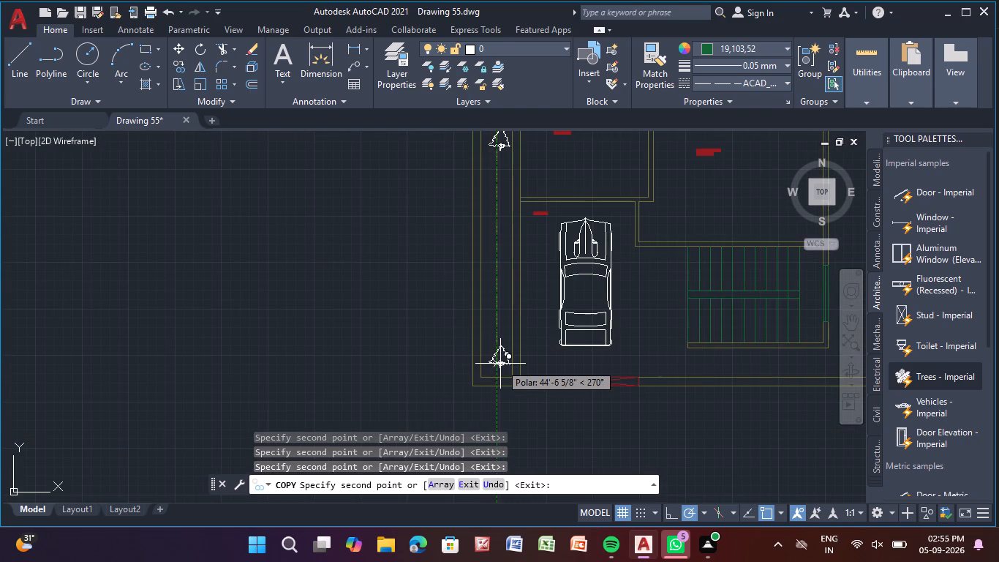
click(500, 364)
Place three more evergreen copies along the plot's south edge: near the staircase's west end, at the southeast corner, and midway between them.
click(682, 370)
scroll(721, 366, down, 1)
middle_drag(721, 367, 539, 386)
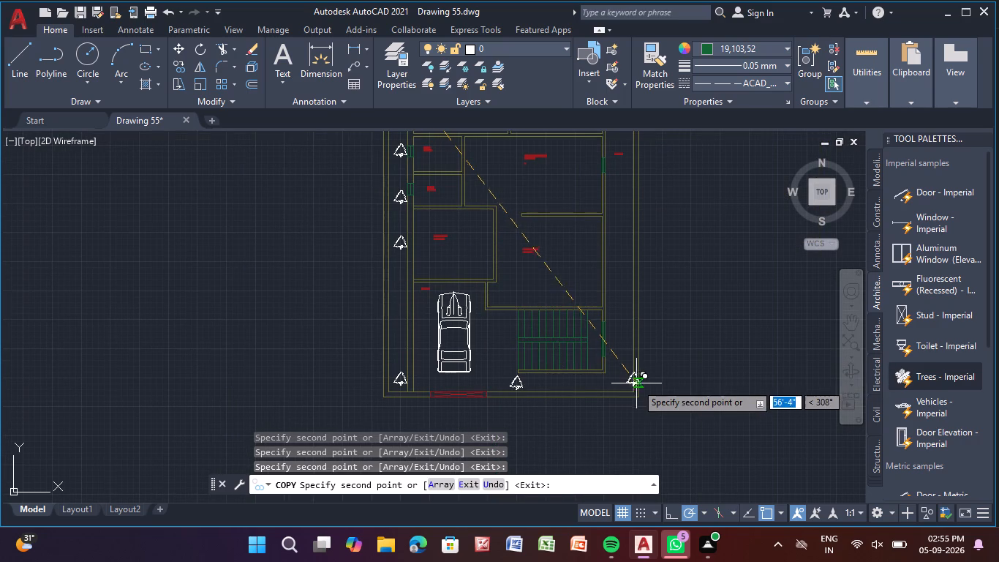
scroll(636, 383, up, 1)
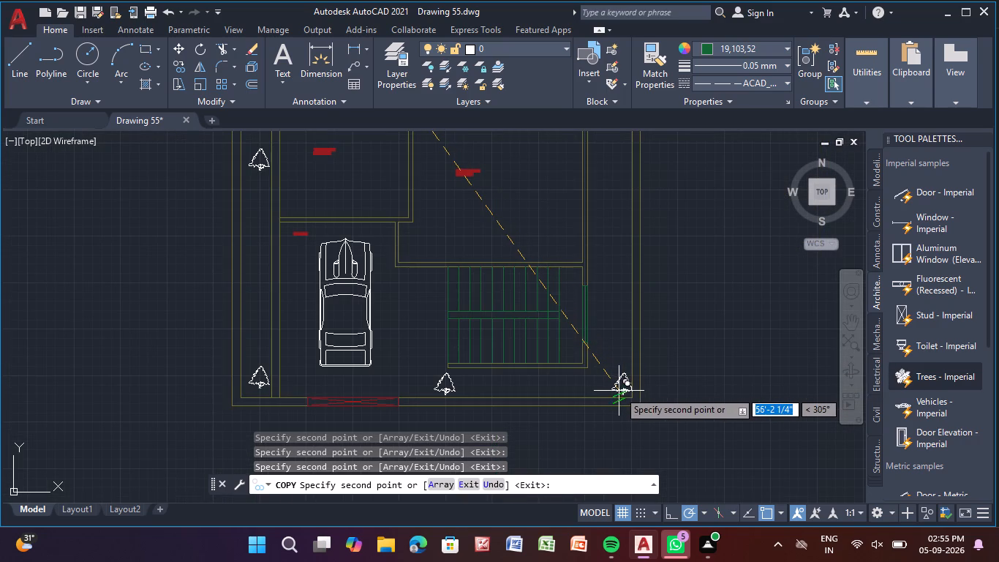
click(617, 391)
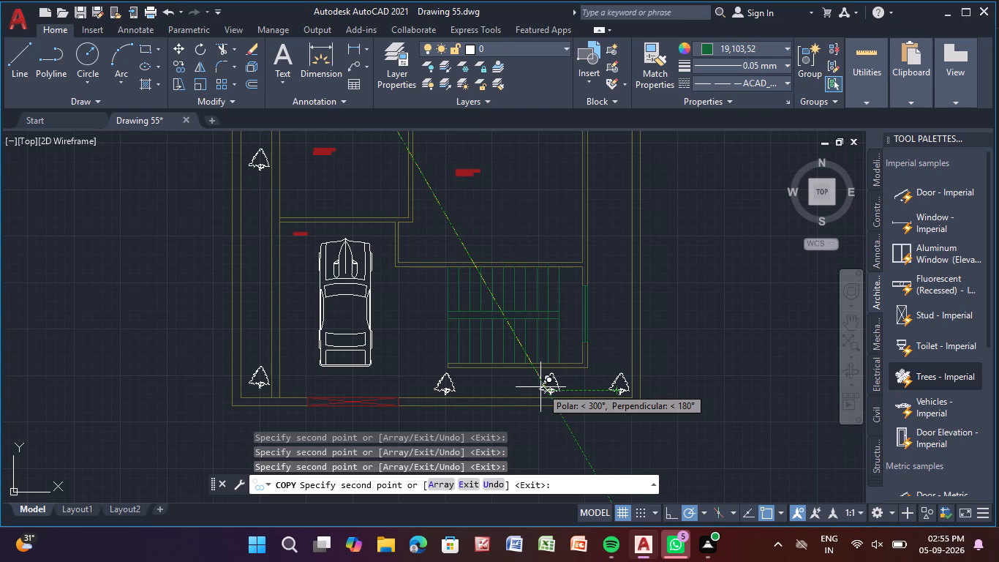
click(529, 387)
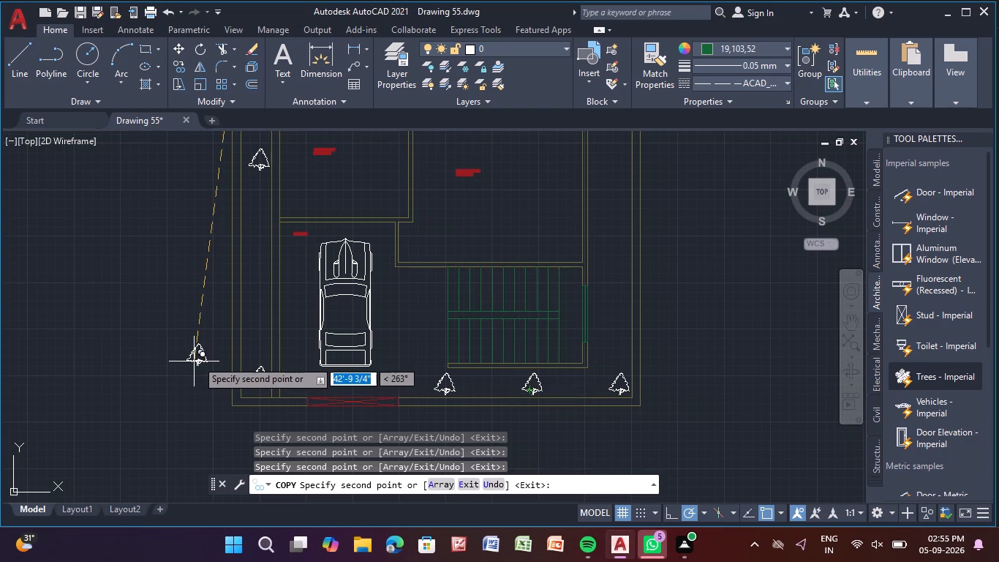
key(Escape)
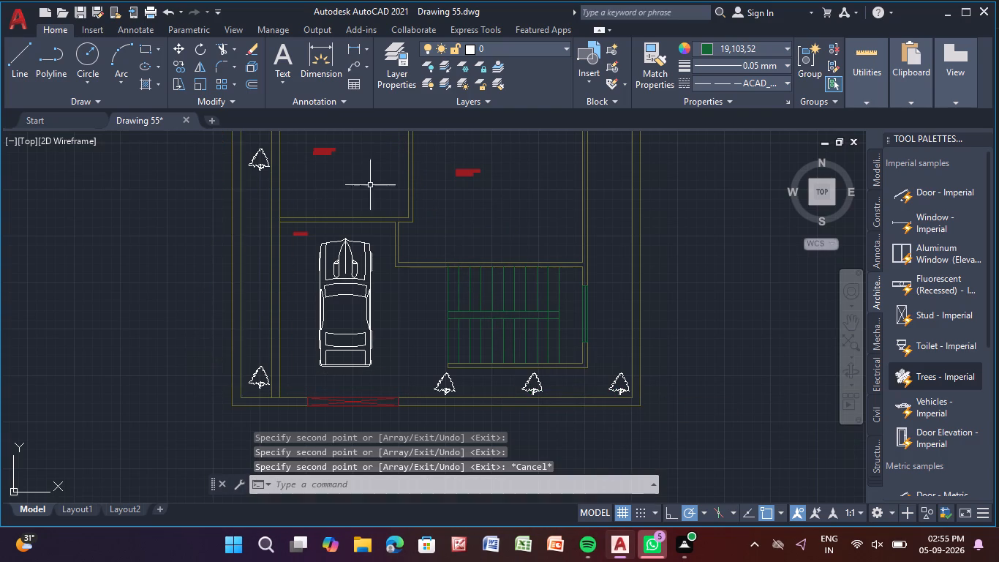
Delete the leftover palm tree overlapping the north wall at Bedroom 2.
scroll(384, 188, down, 2)
middle_drag(366, 211, 329, 347)
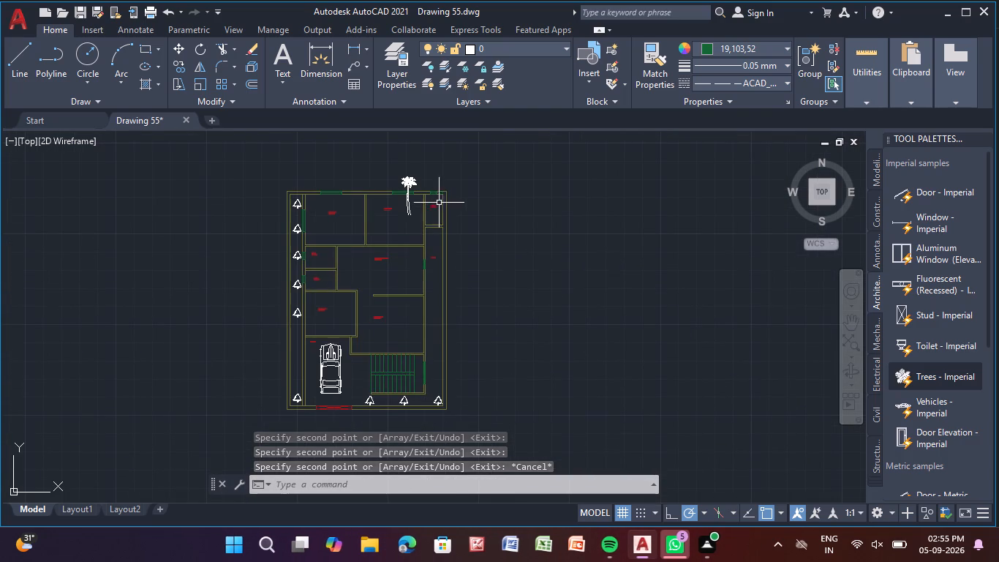
click(402, 179)
key(Delete)
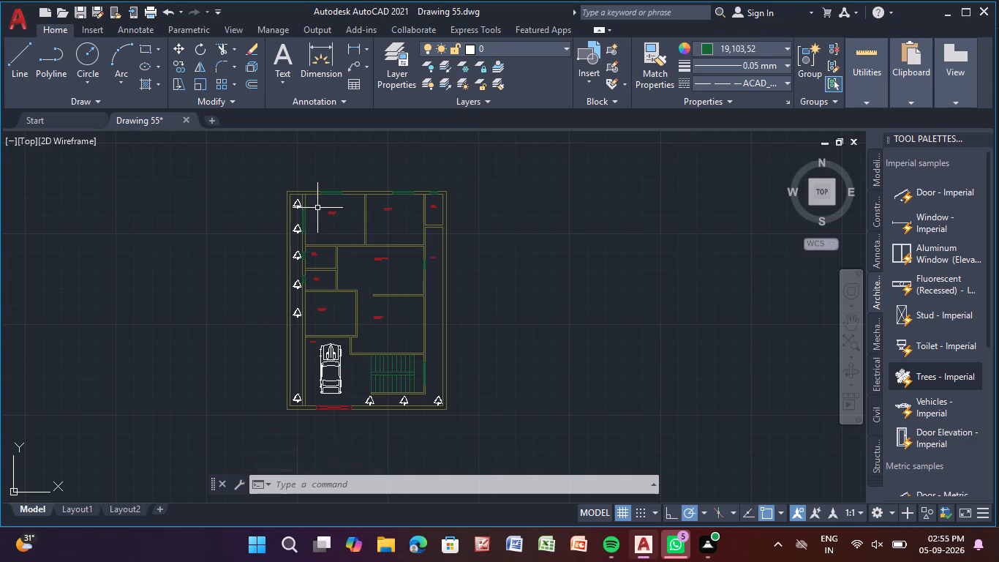
Move the Bedroom 1 and Bedroom 2 text labels south within their rooms, leaving the upper part of each room free.
middle_drag(317, 208, 321, 263)
scroll(331, 266, up, 3)
click(331, 270)
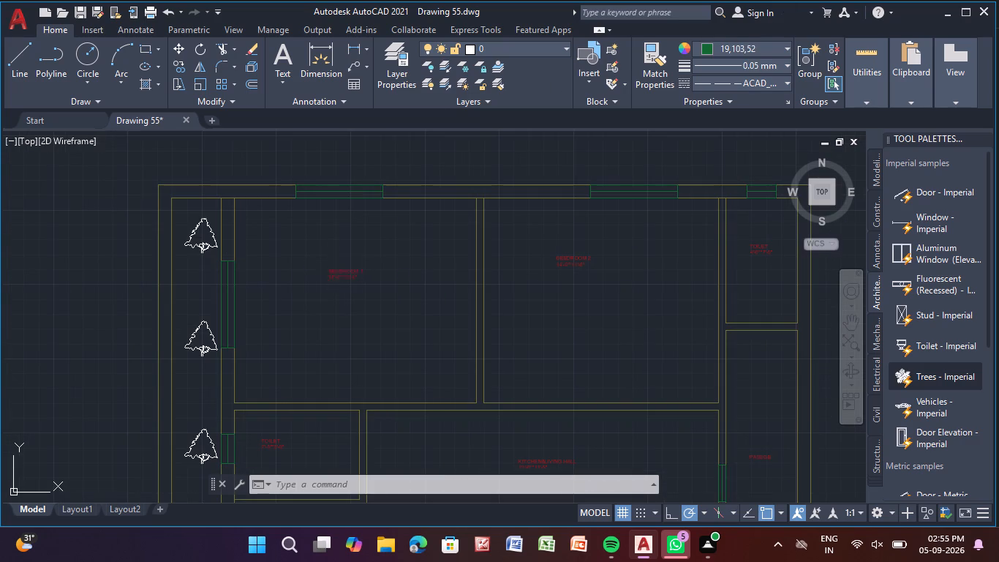
click(331, 270)
click(323, 348)
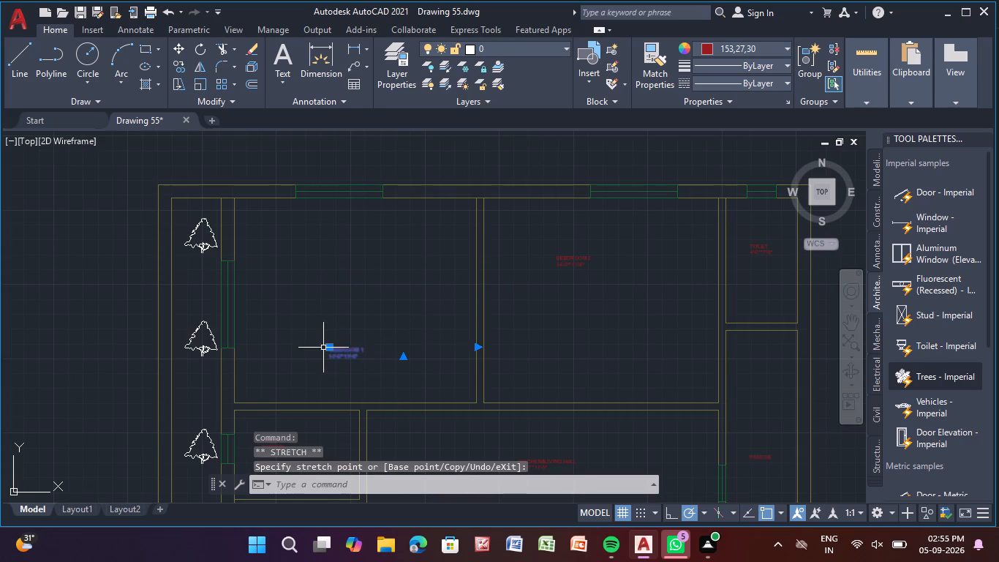
click(570, 259)
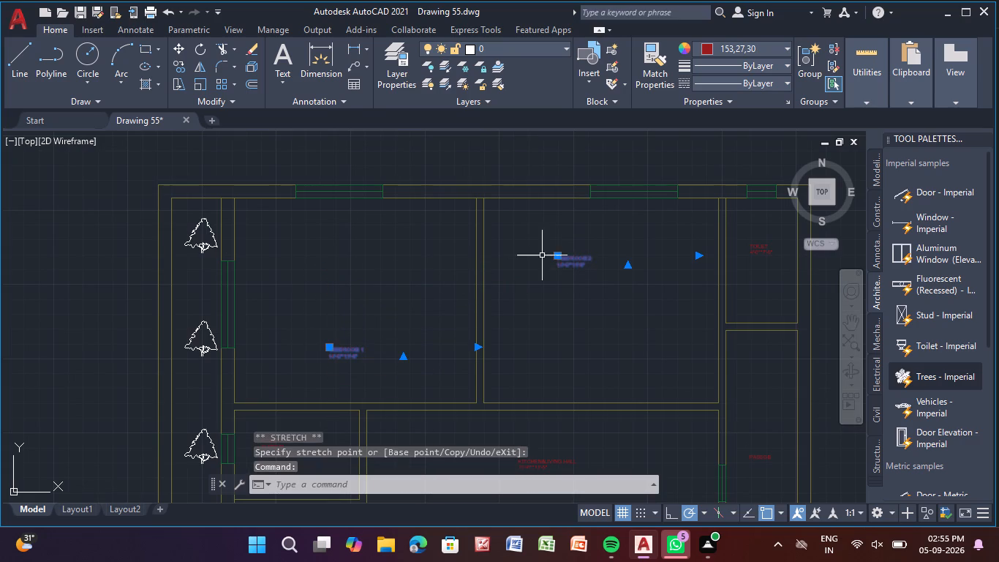
drag(556, 257, 557, 264)
click(544, 356)
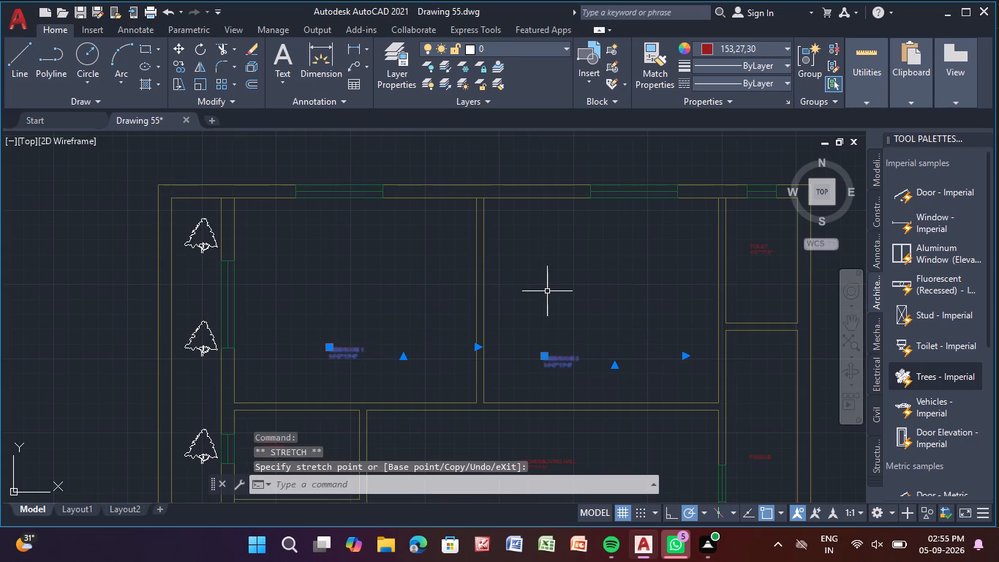
key(Escape)
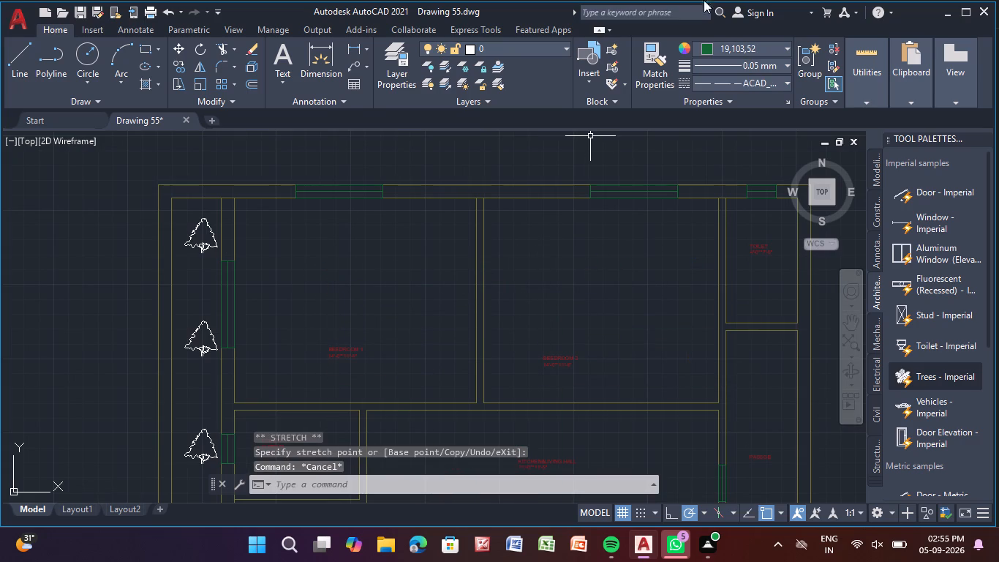
Set the current object colour to dark blue 41,49,137.
click(727, 43)
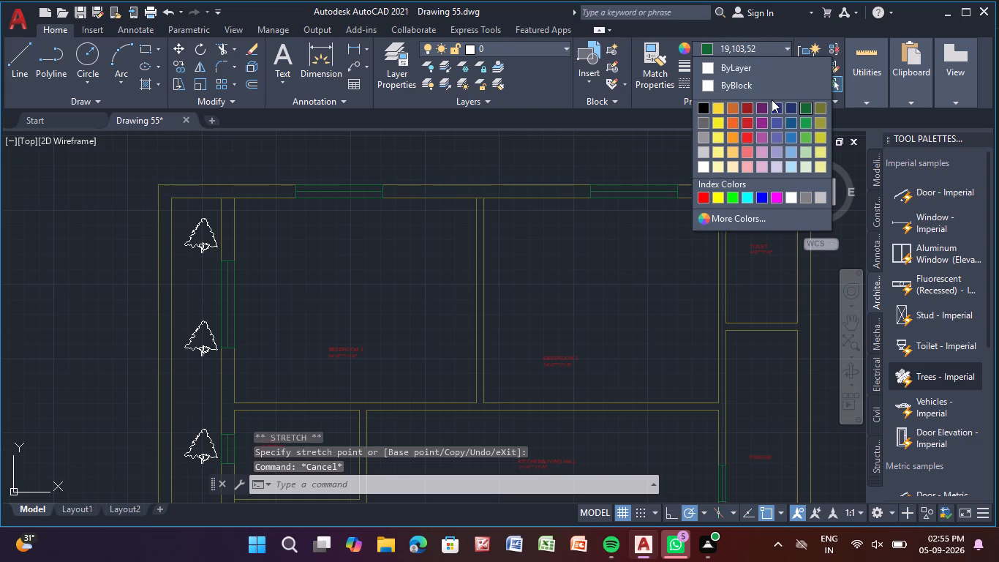
click(742, 76)
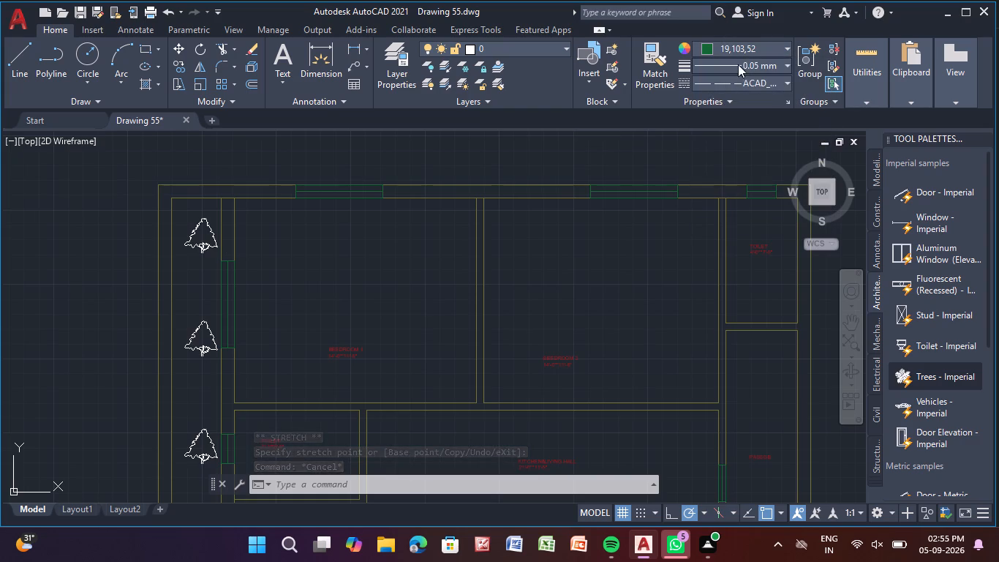
click(762, 46)
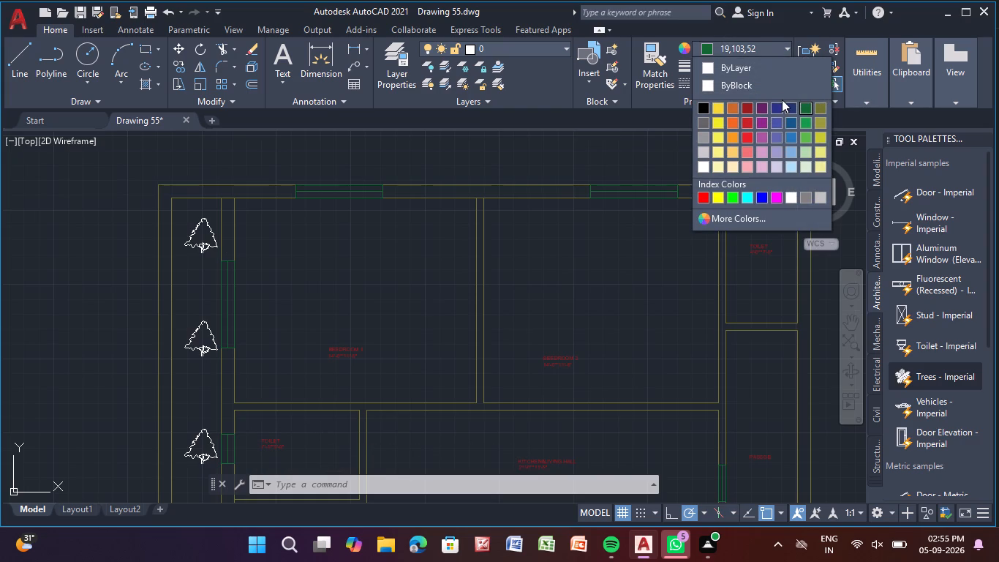
click(778, 107)
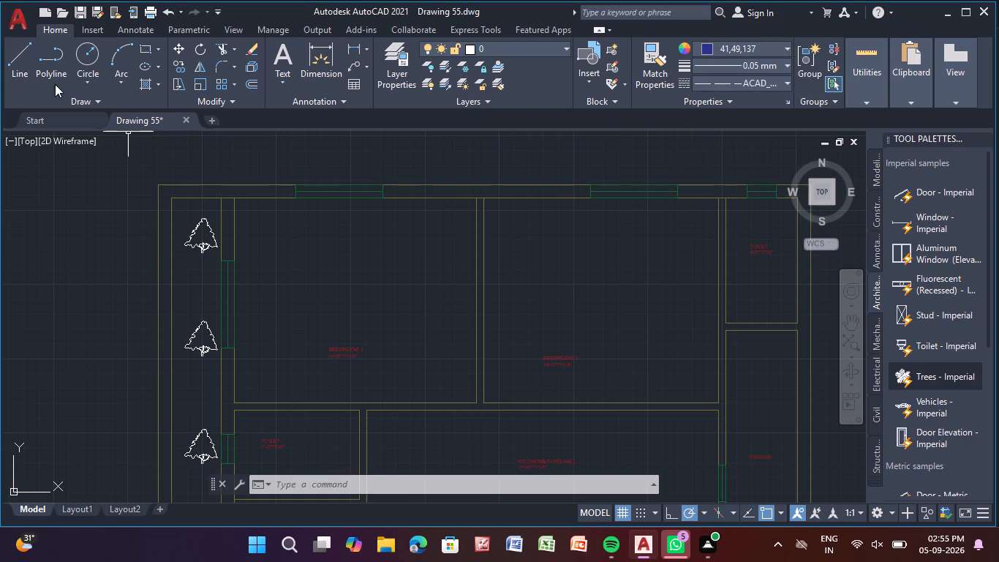
Set the current linetype to ByBlock for new objects.
click(15, 64)
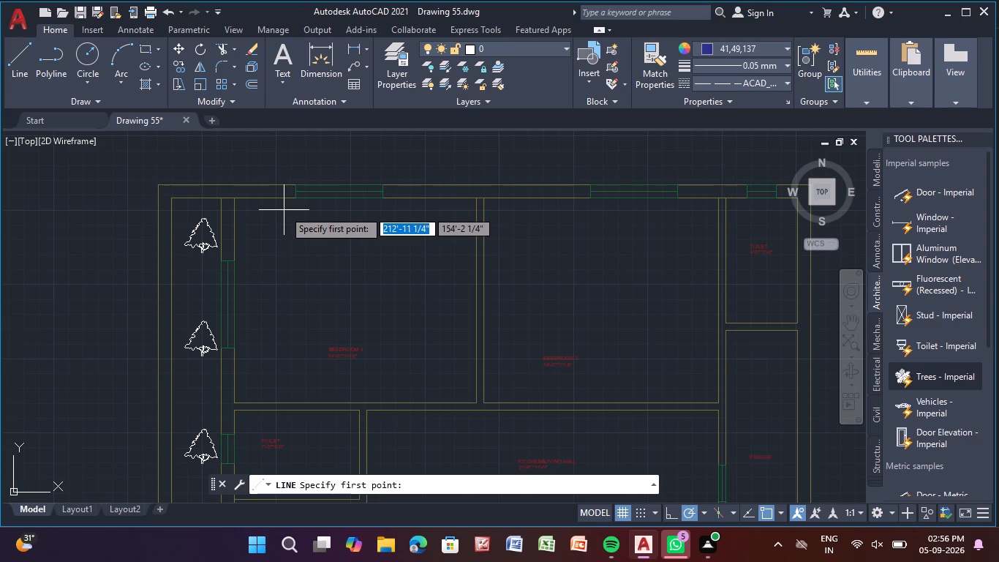
scroll(287, 205, up, 1)
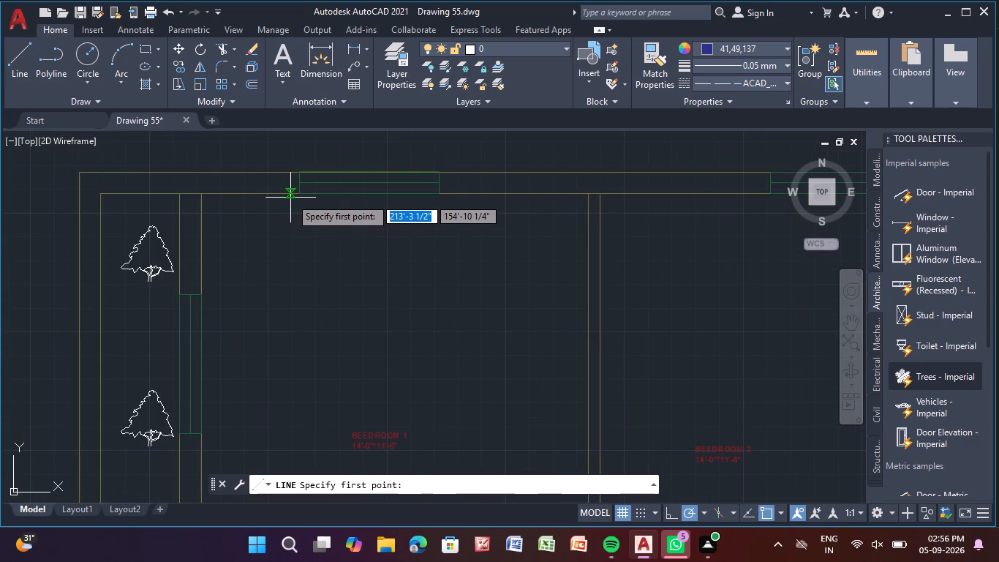
click(289, 196)
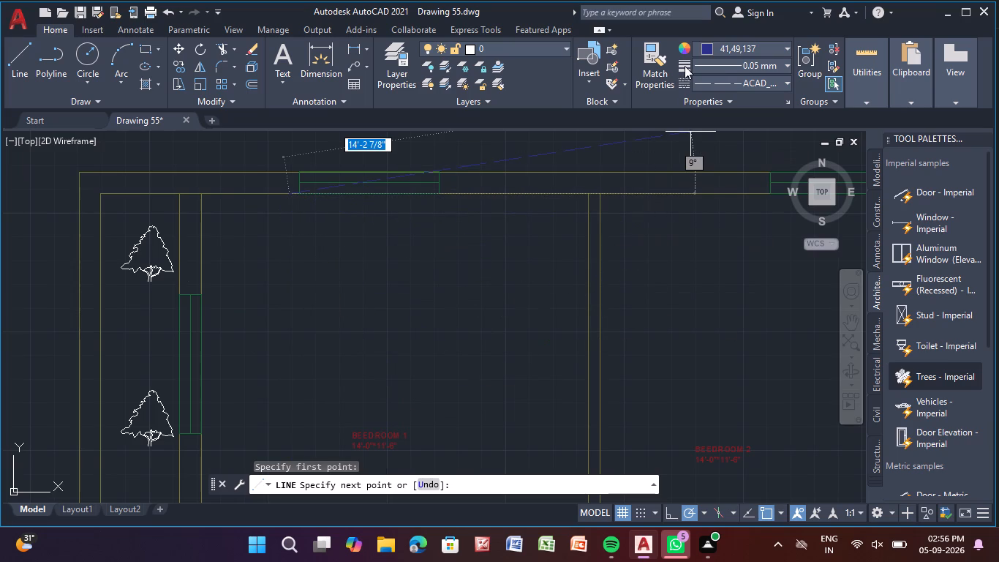
click(737, 81)
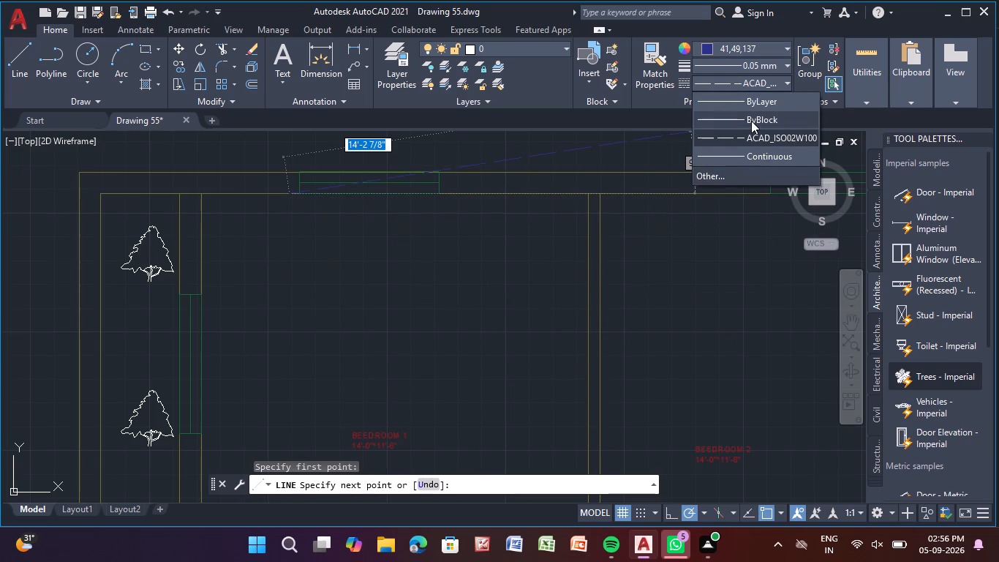
click(751, 119)
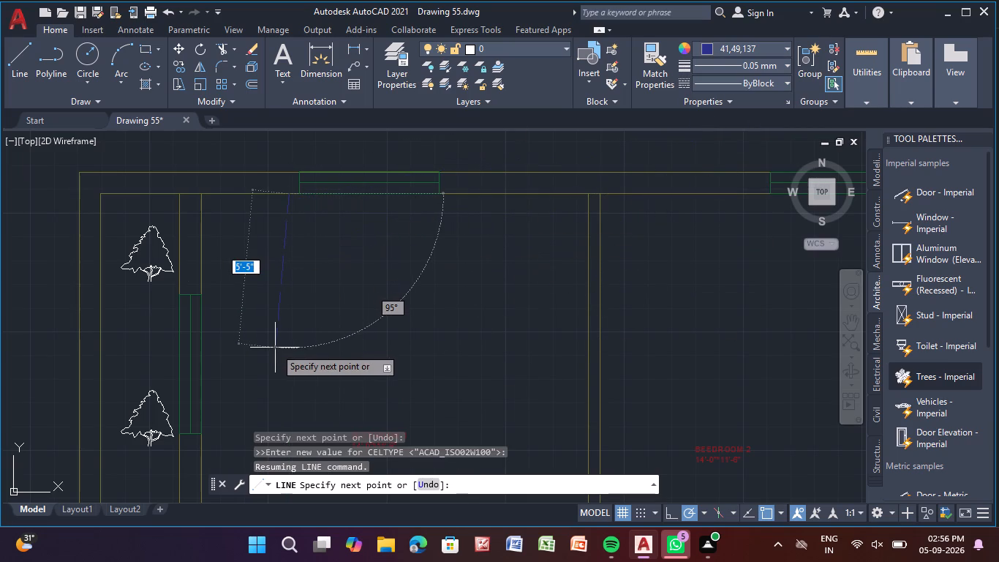
key(Escape)
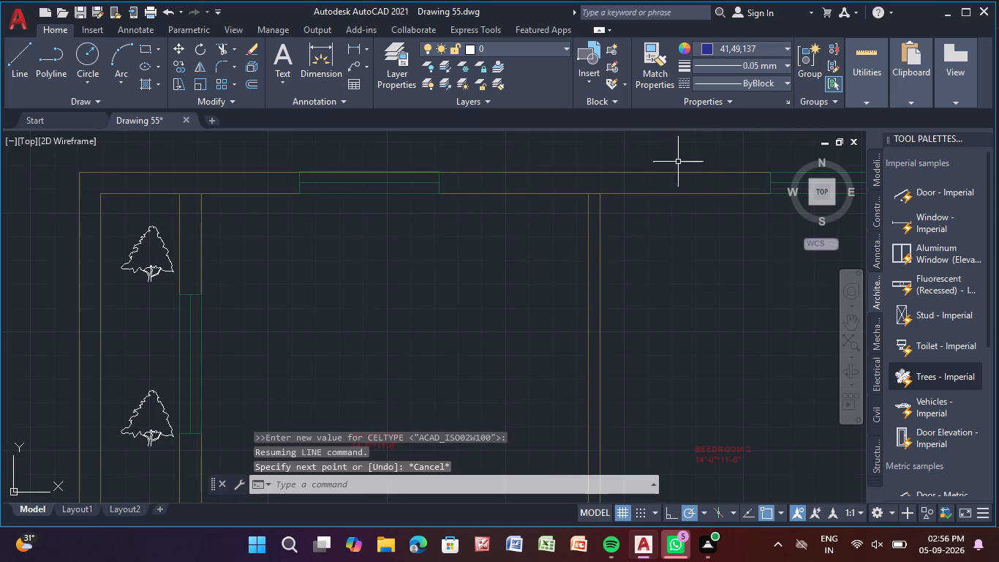
click(758, 82)
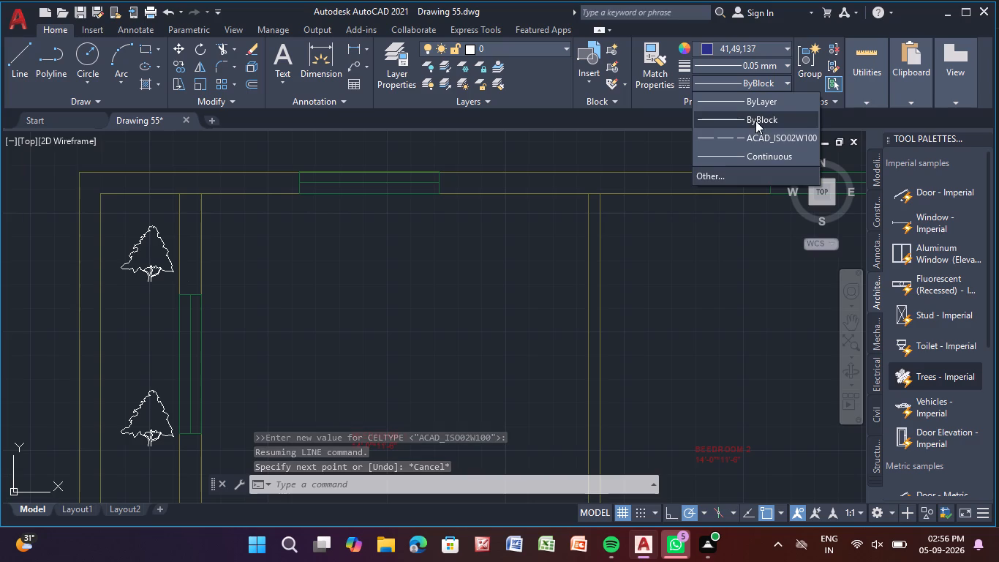
click(755, 121)
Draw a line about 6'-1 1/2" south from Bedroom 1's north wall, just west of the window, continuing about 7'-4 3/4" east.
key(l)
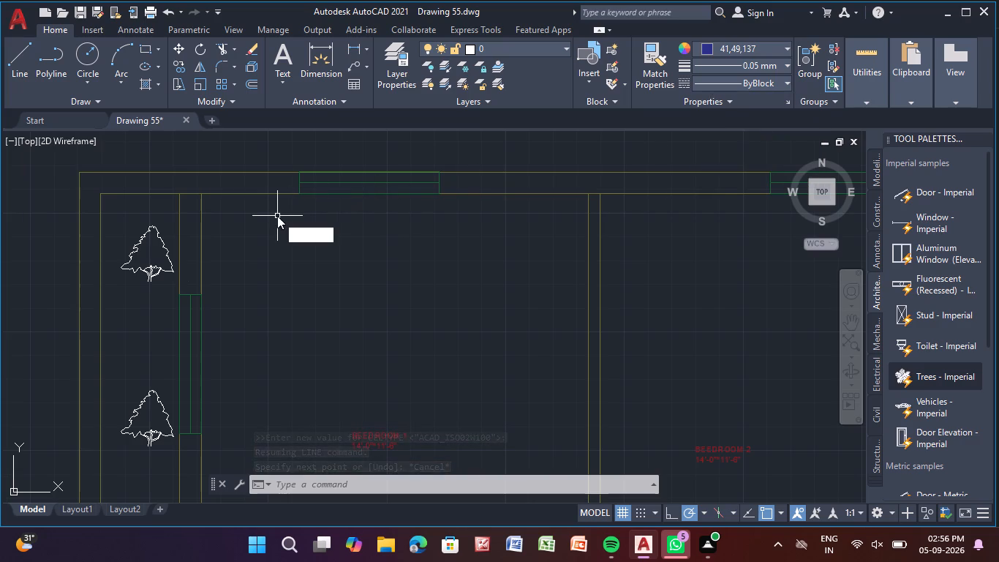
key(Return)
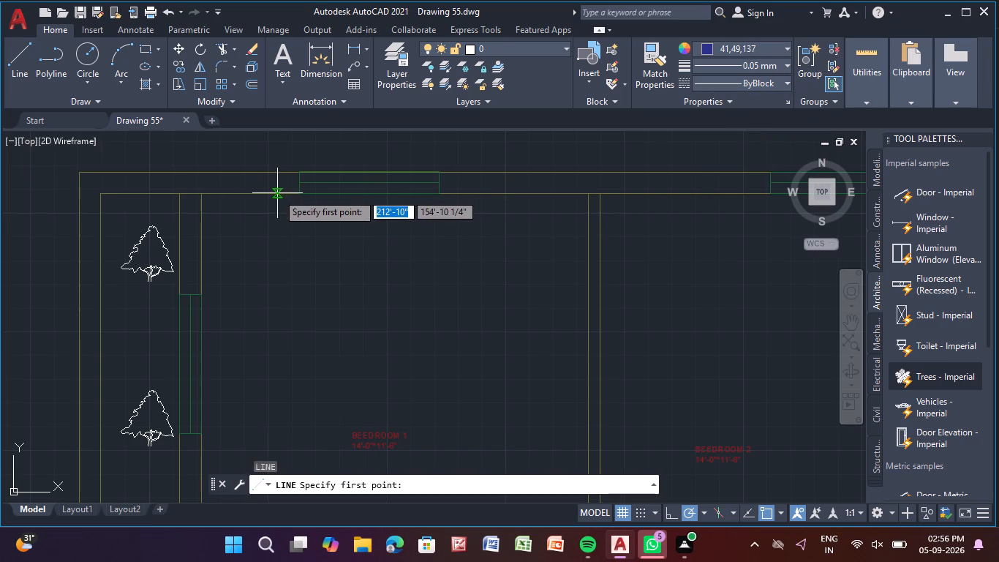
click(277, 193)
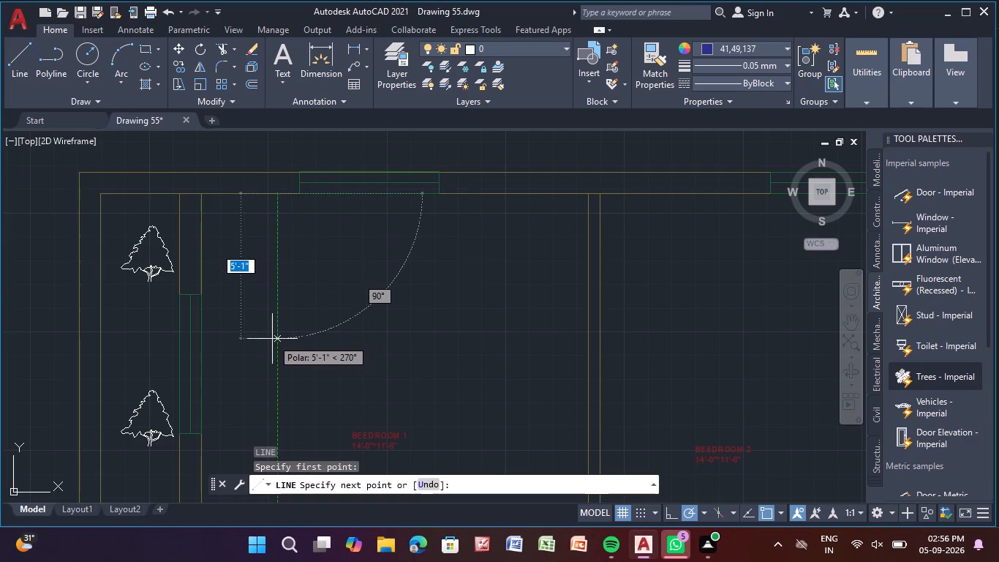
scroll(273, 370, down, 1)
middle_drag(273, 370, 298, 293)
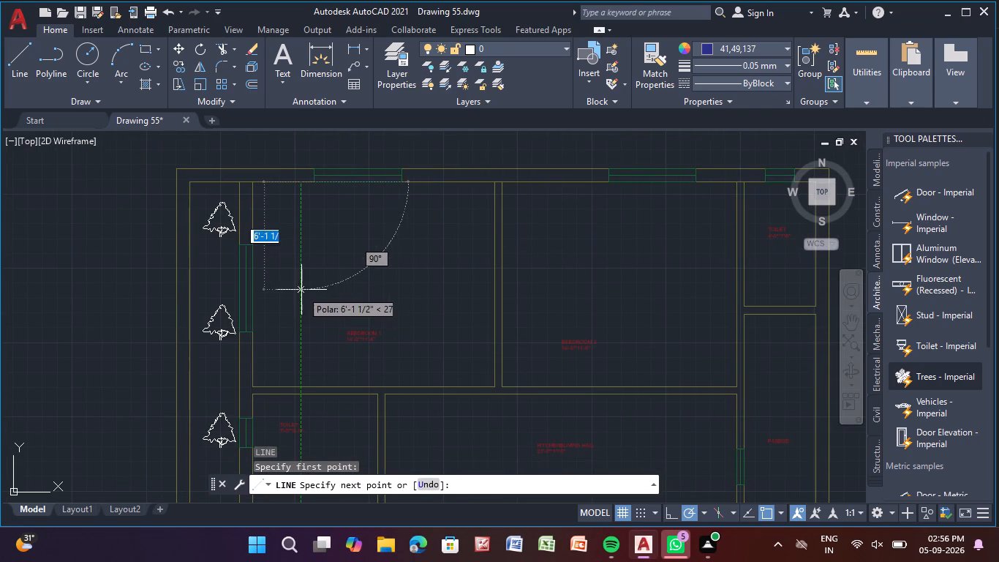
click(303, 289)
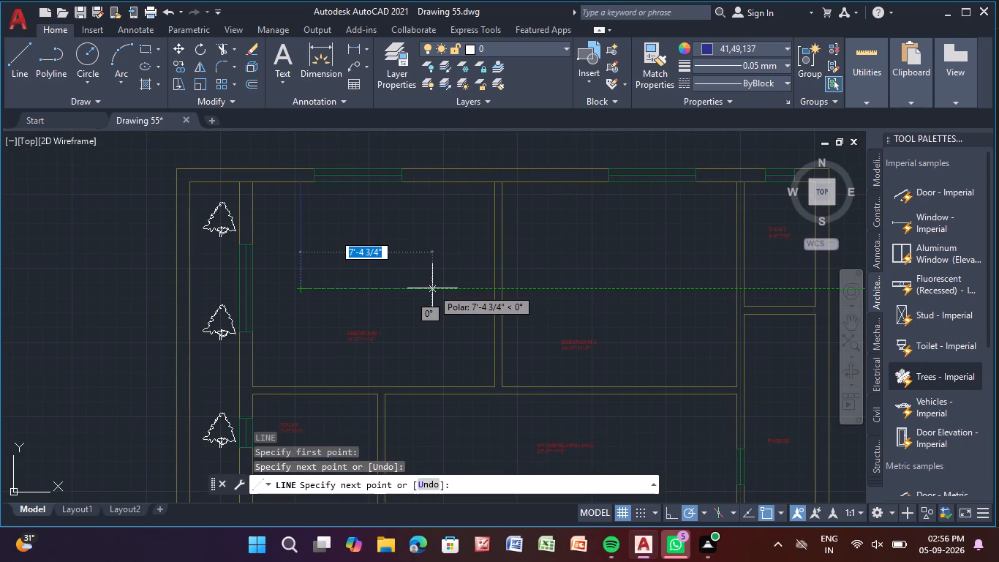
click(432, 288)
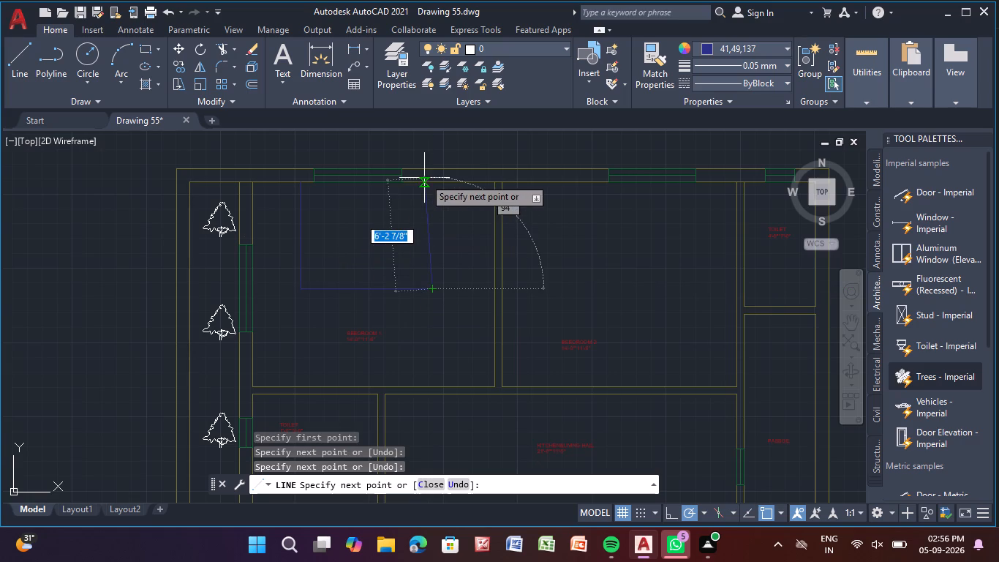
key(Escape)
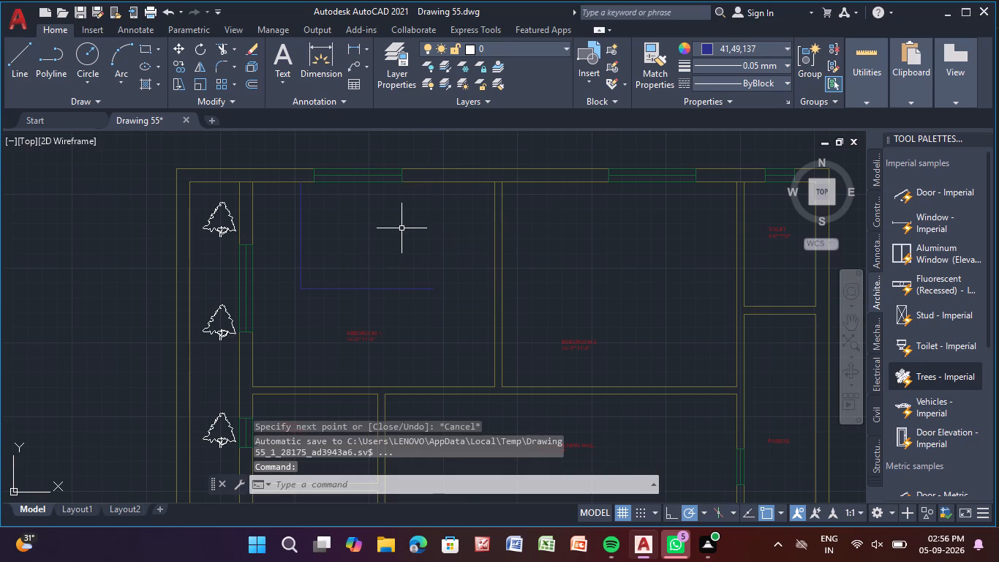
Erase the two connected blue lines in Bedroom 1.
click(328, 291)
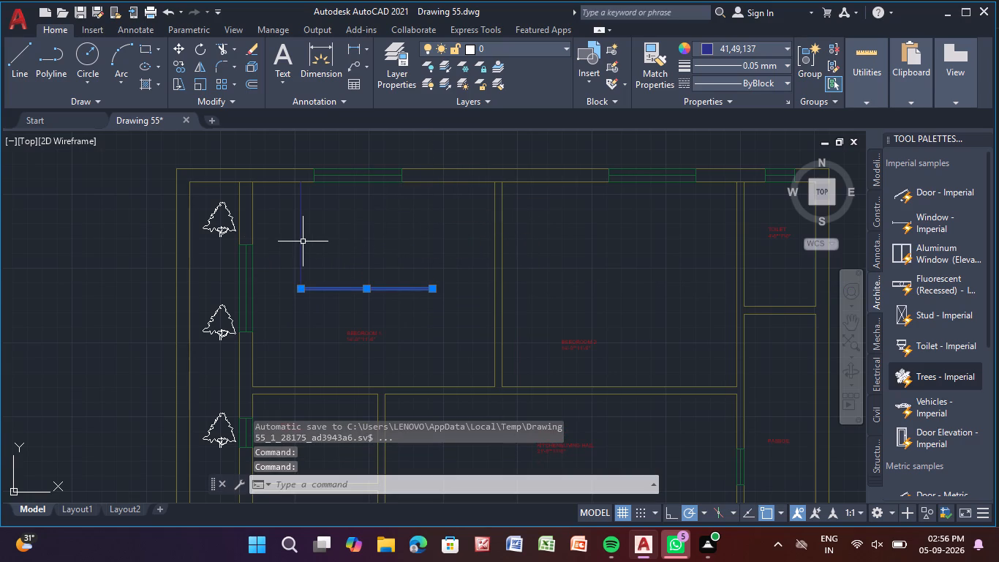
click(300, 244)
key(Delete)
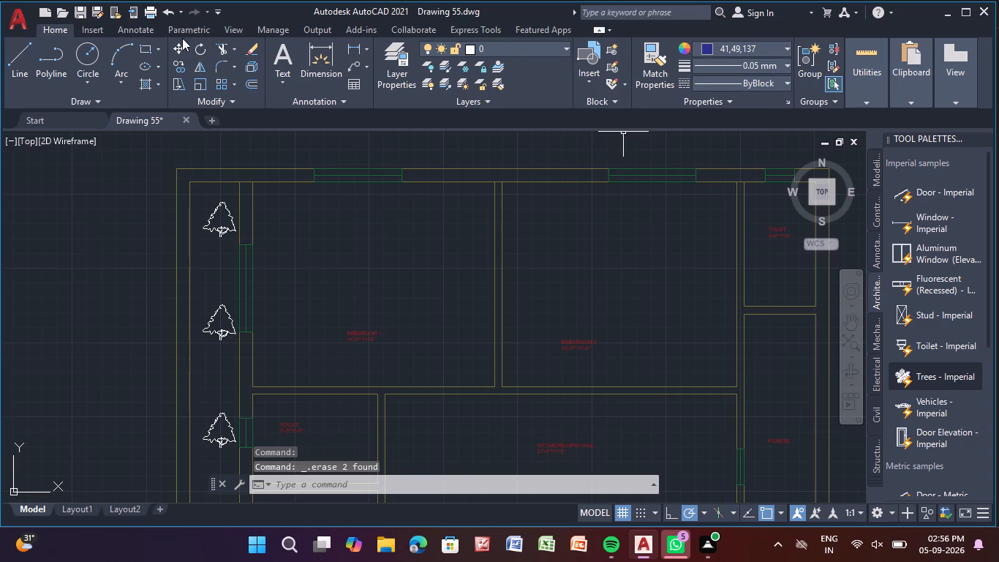
Draw a three-sided bed outline in Bedroom 1 from the north window's west end, about 4'-5 7/8" south, about 4' east and back to the wall.
click(20, 67)
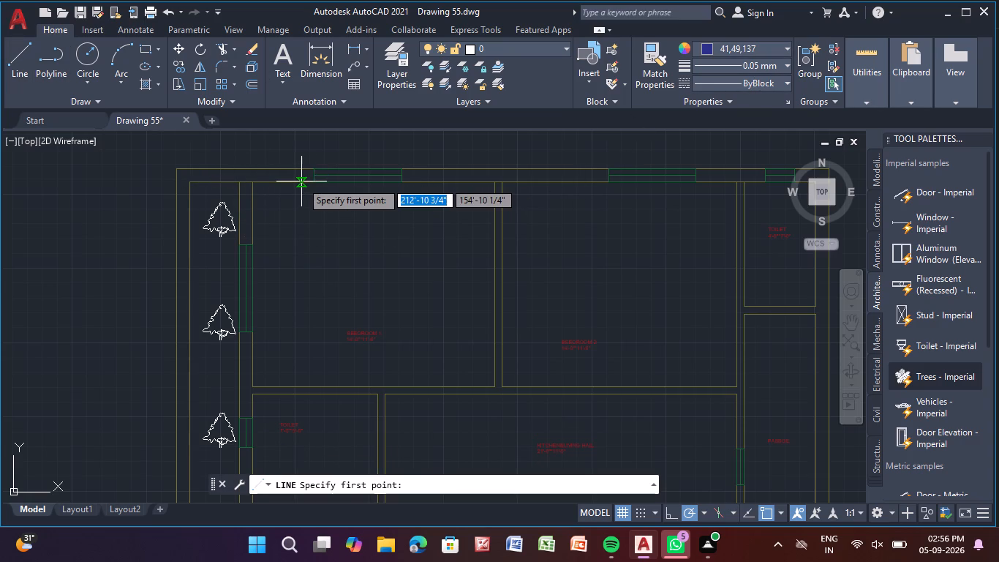
scroll(301, 181, up, 2)
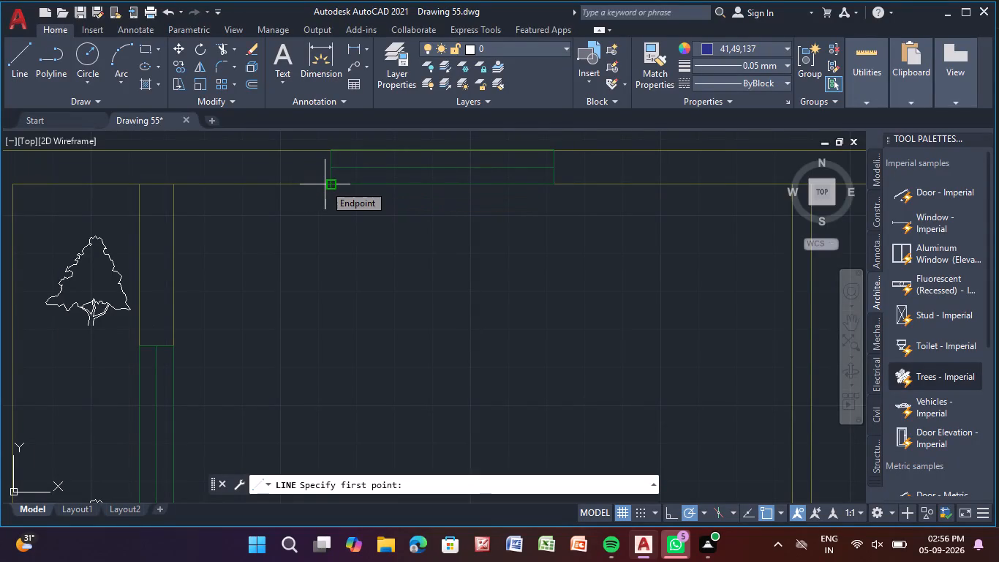
click(325, 184)
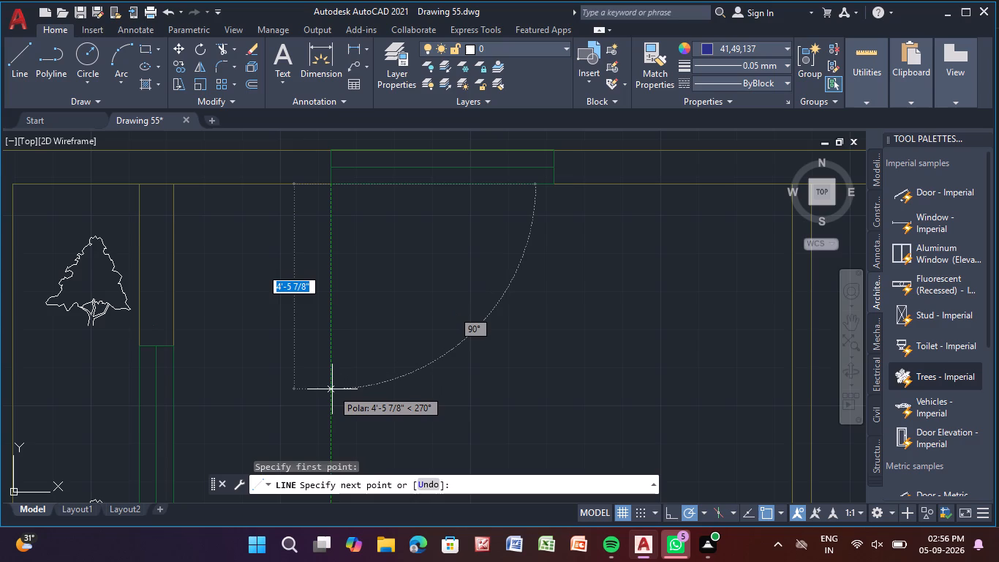
click(332, 389)
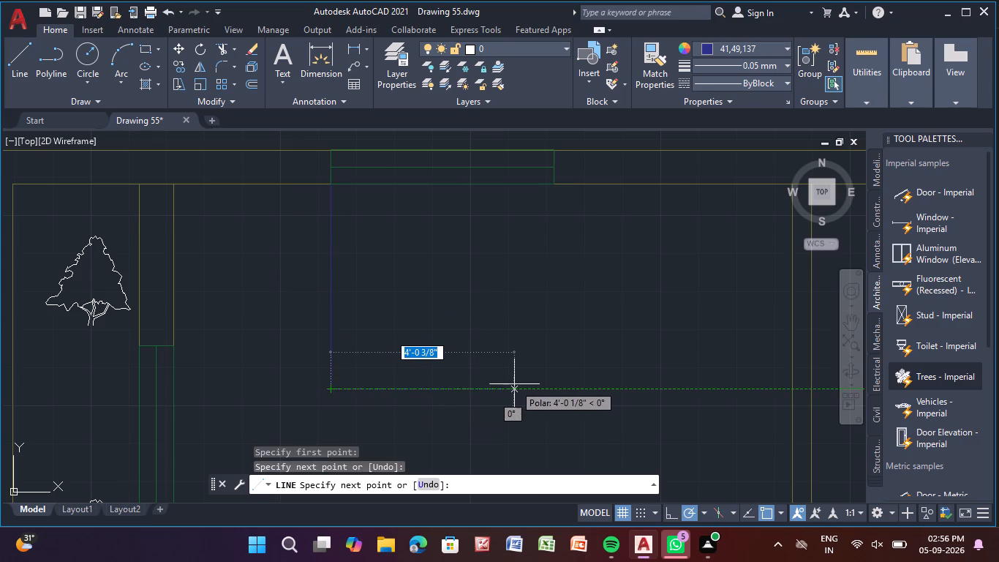
click(521, 391)
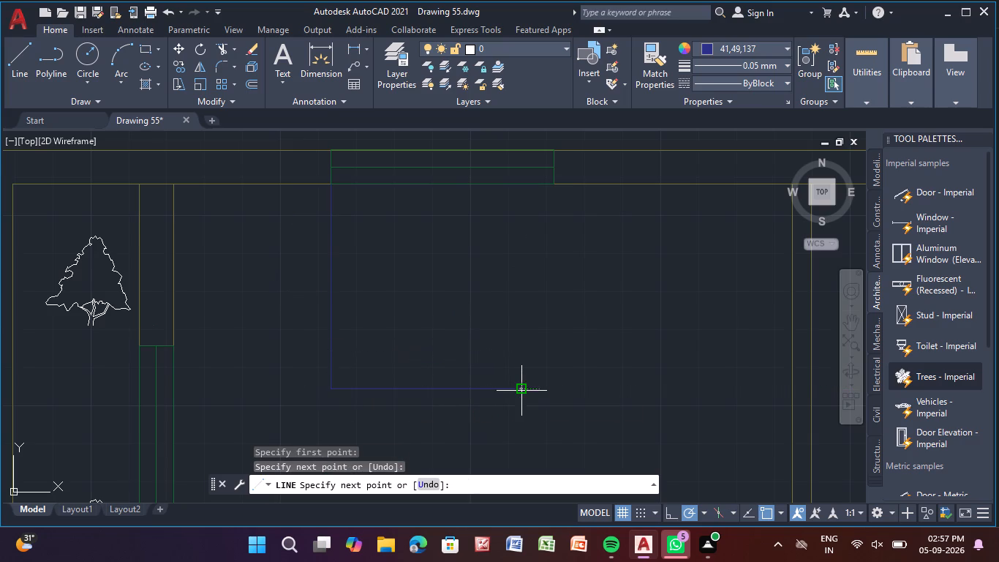
scroll(519, 189, up, 1)
click(524, 180)
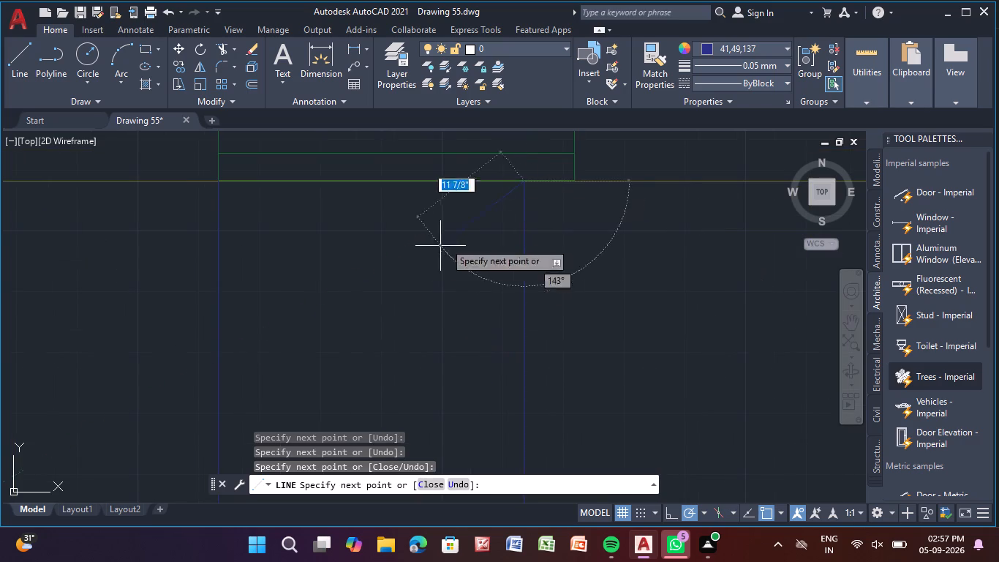
key(Escape)
Draw a vertical line inside the outline, just east of its west side, from the south edge up to the north wall.
key(l)
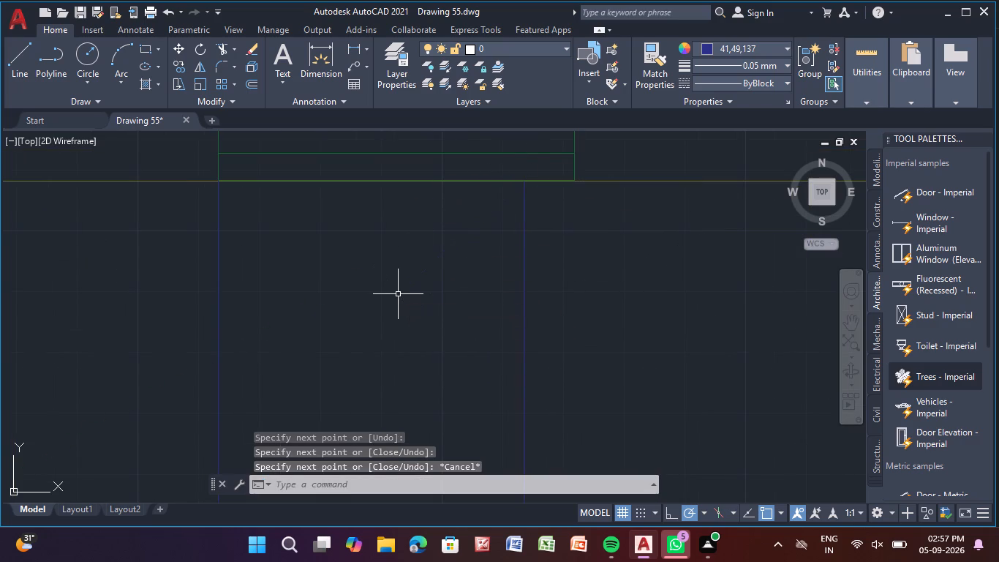
key(Return)
scroll(353, 246, down, 2)
middle_drag(350, 295, 367, 257)
scroll(296, 341, up, 2)
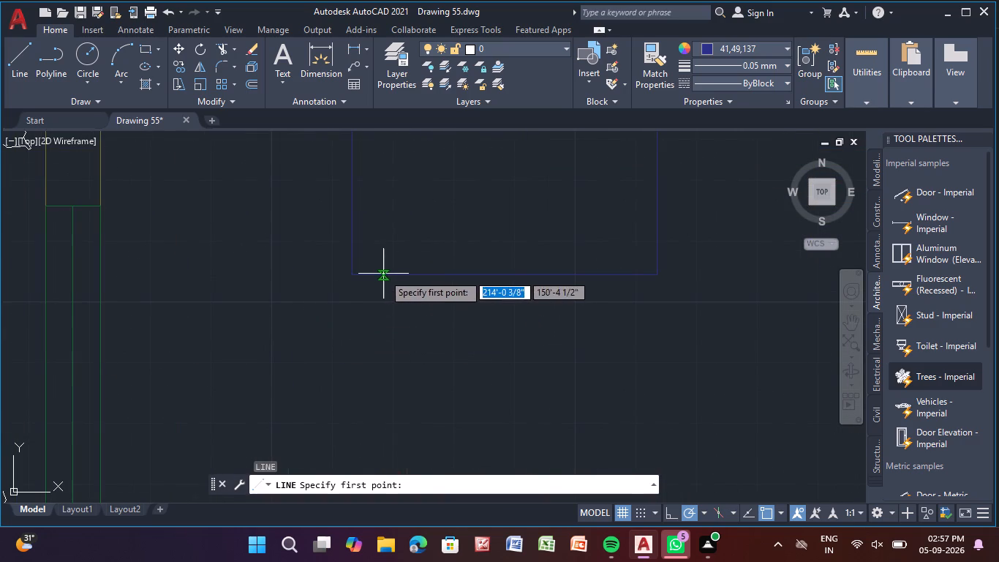
click(383, 274)
scroll(415, 176, down, 2)
middle_drag(415, 175, 411, 318)
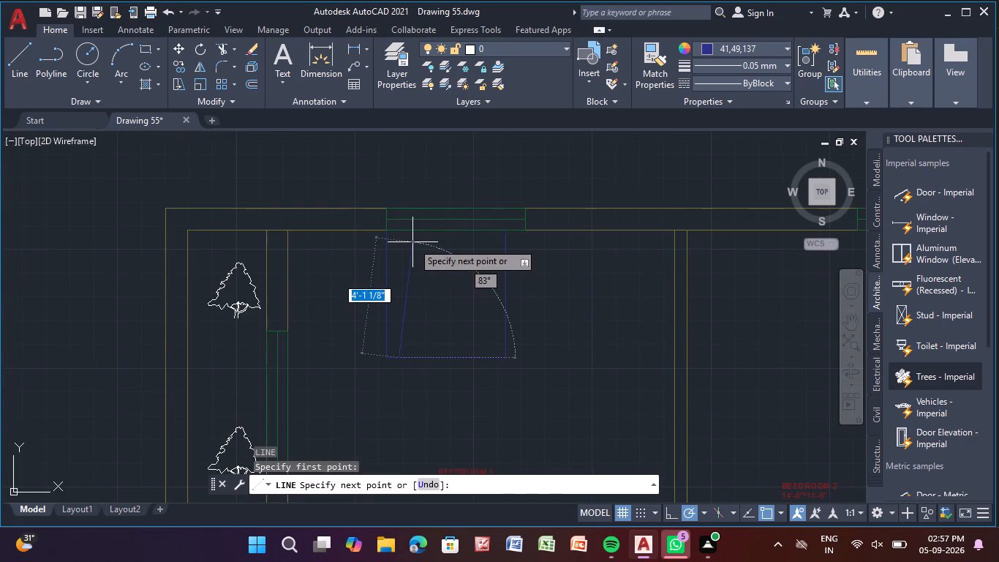
scroll(402, 240, up, 1)
middle_drag(398, 255, 396, 285)
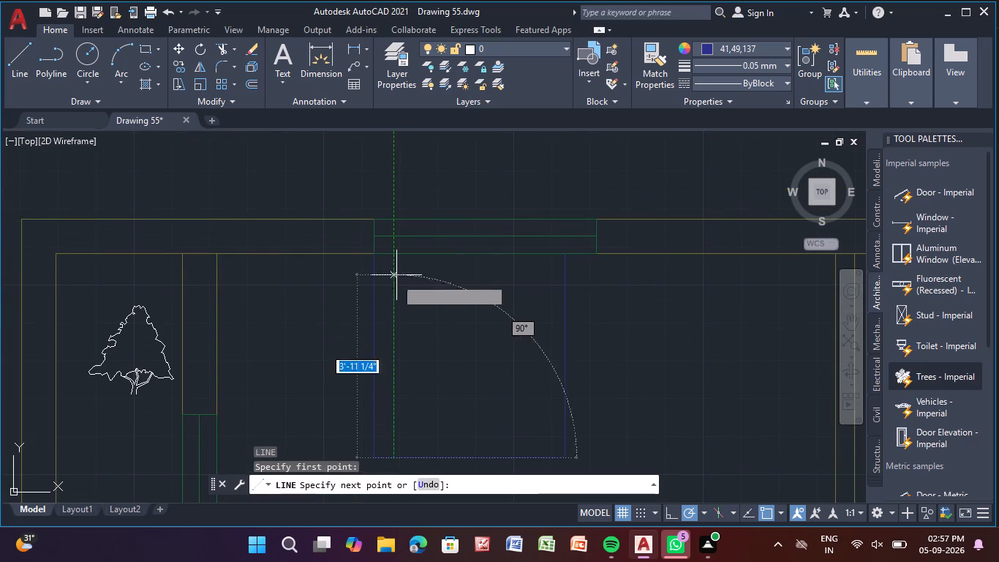
click(393, 258)
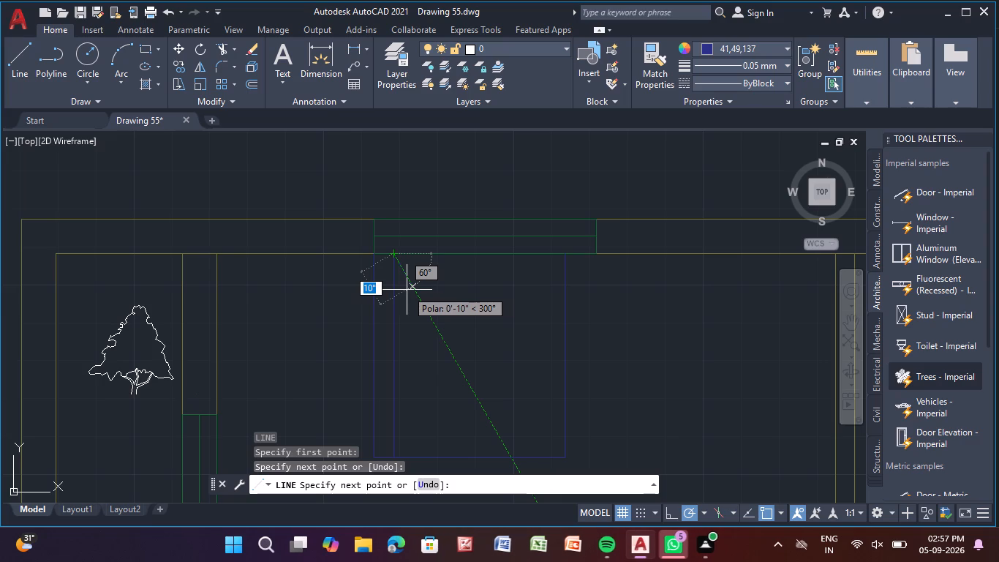
key(Escape)
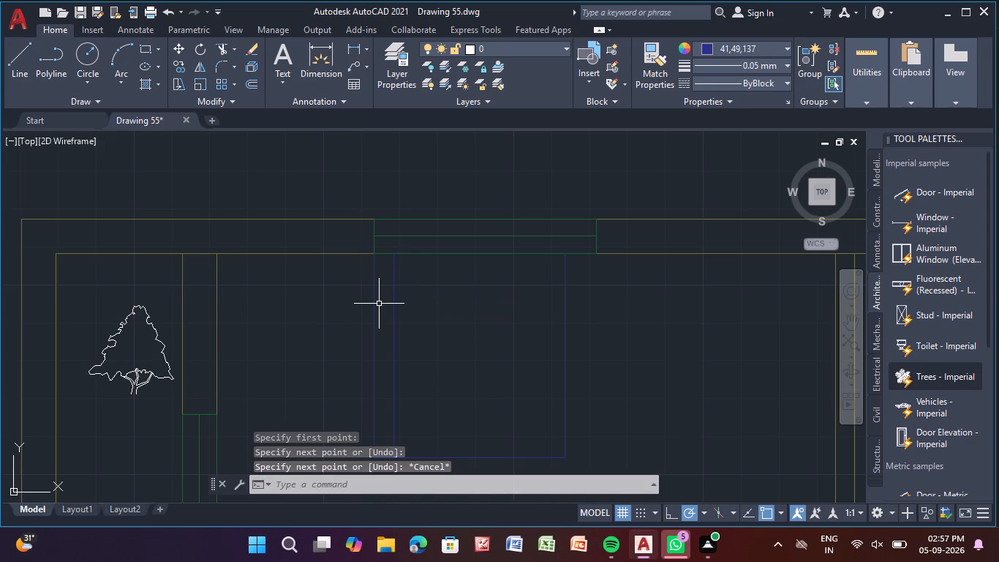
Erase the outline's original west side line starting at the window's west end.
click(376, 307)
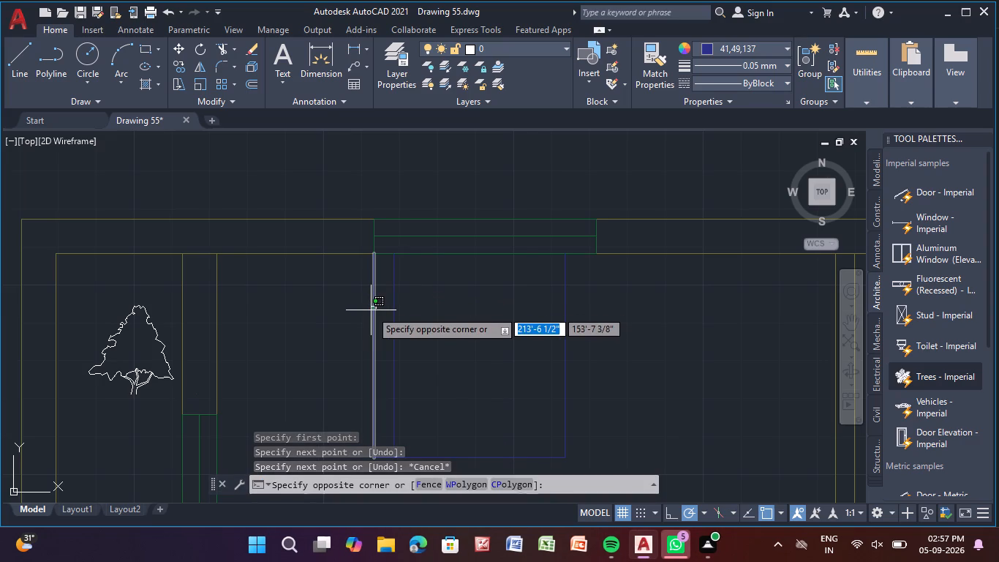
click(372, 310)
middle_drag(332, 225, 309, 141)
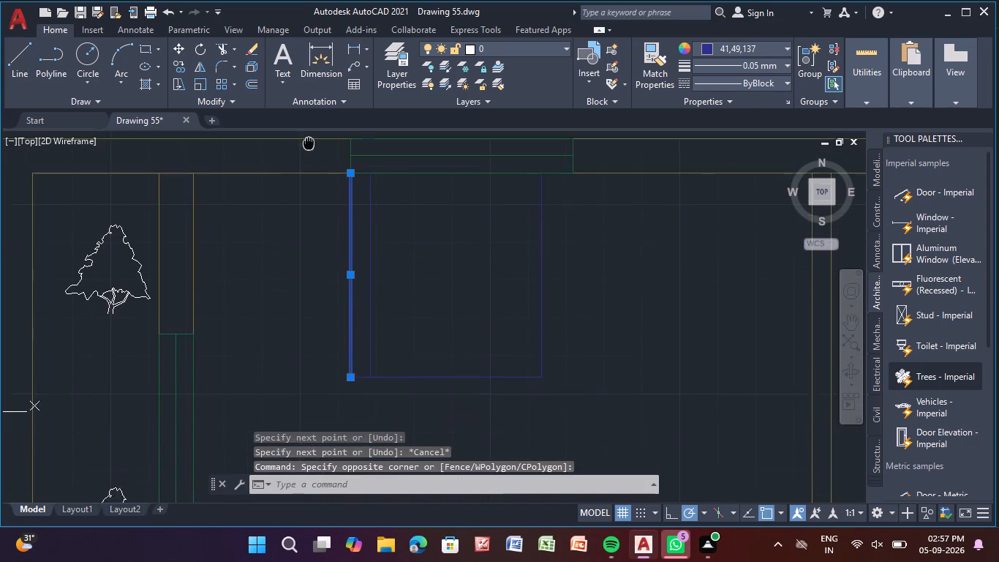
middle_drag(309, 141, 313, 105)
scroll(349, 279, up, 3)
middle_drag(383, 424, 429, 200)
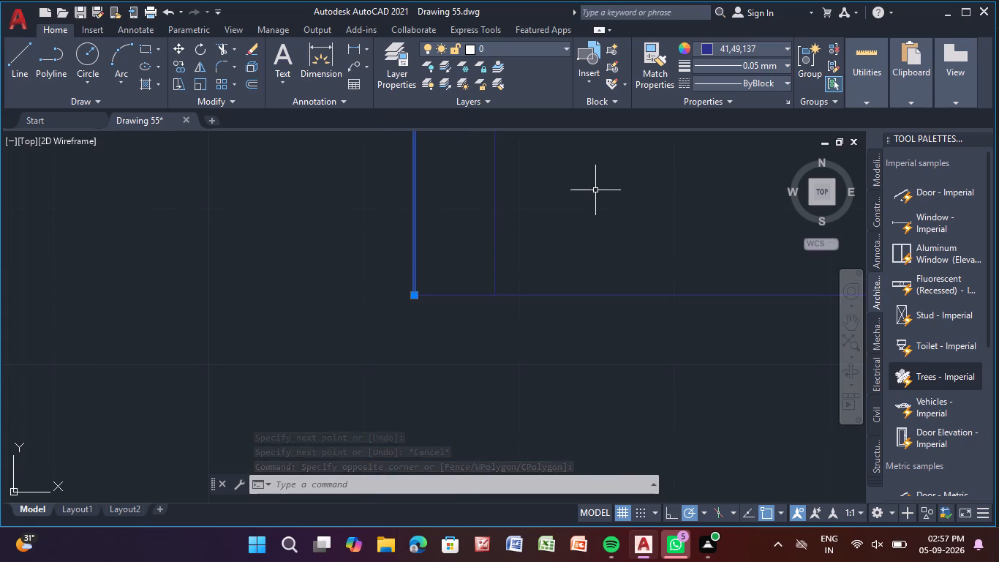
key(Delete)
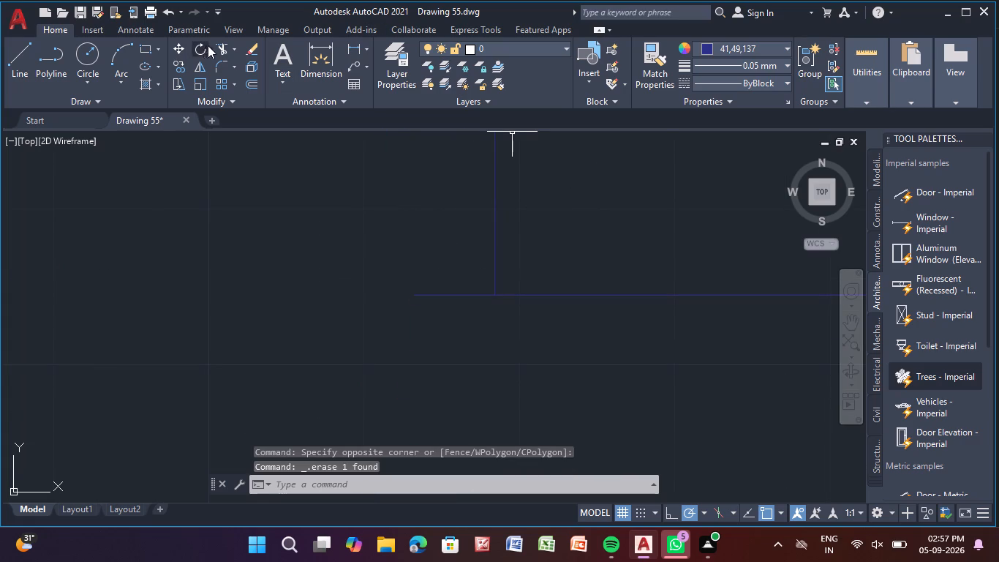
Trim the stub of the outline's south edge that extends west of the remaining west side line.
click(223, 48)
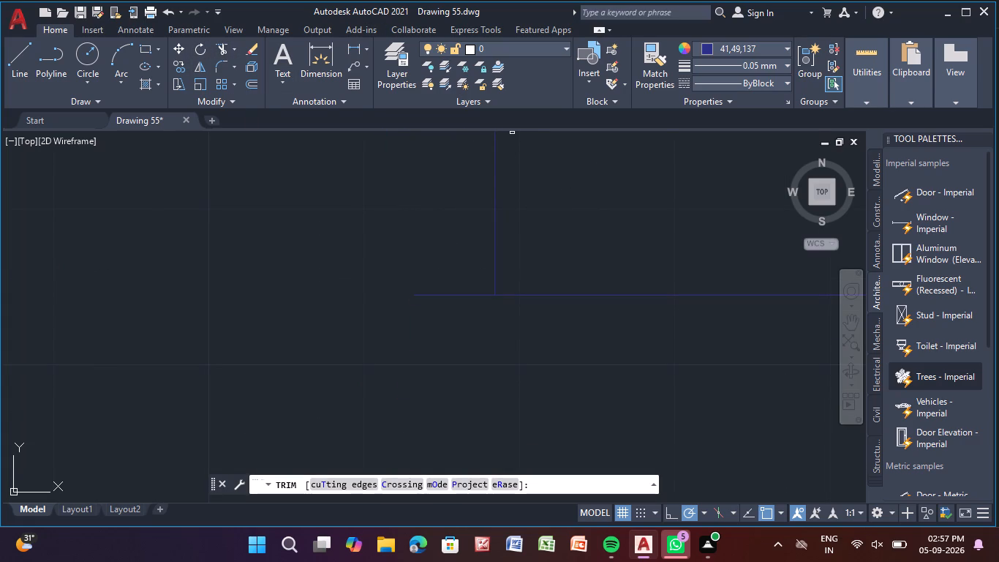
drag(459, 271, 457, 343)
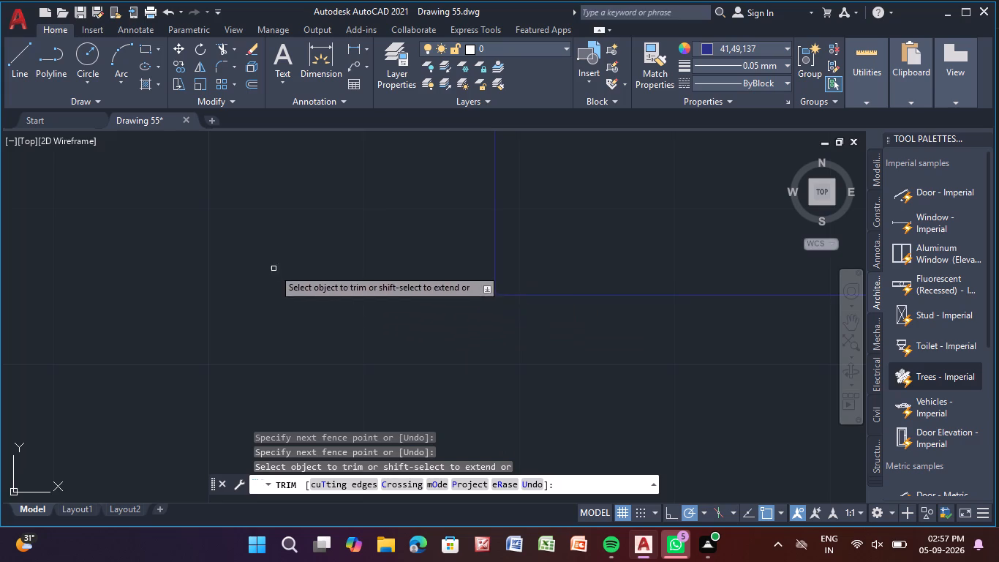
scroll(160, 198, down, 1)
middle_drag(160, 198, 103, 348)
key(Escape)
Draw two parallel lines about 3'-9" long across the outline, one about 9 3/8" south of the wall and one about midway between.
key(l)
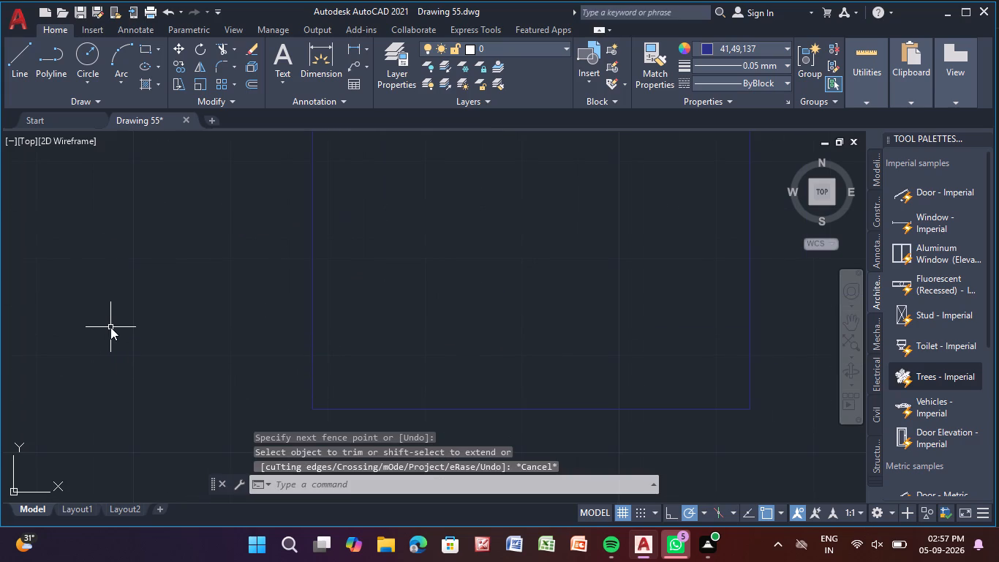
key(Return)
scroll(402, 299, down, 1)
middle_drag(423, 304, 433, 457)
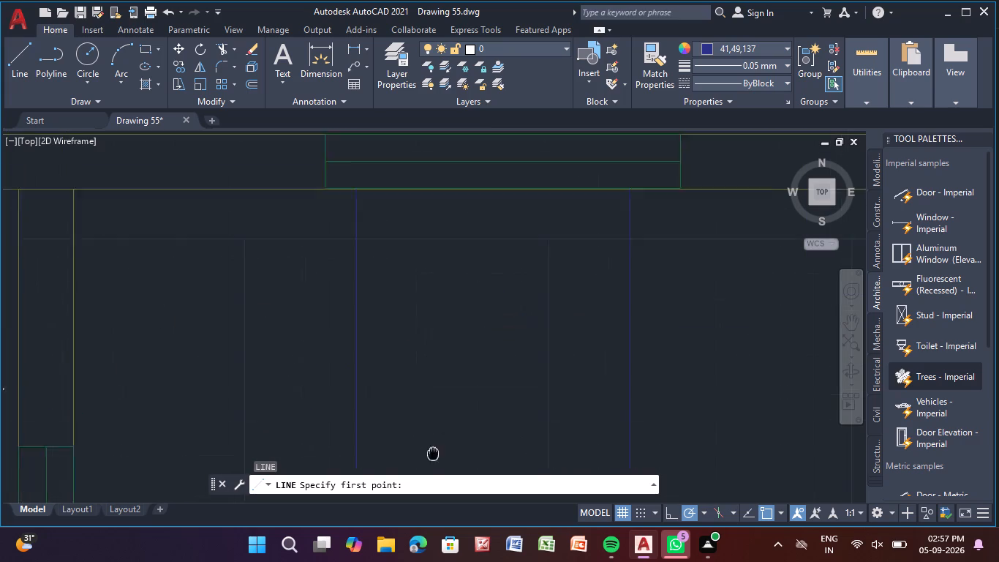
middle_drag(433, 457, 428, 486)
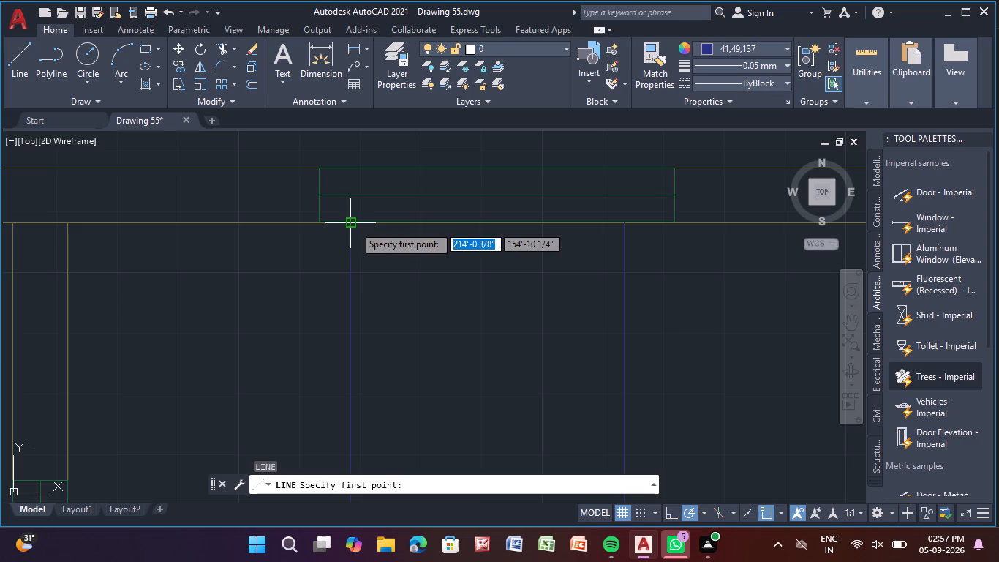
click(354, 225)
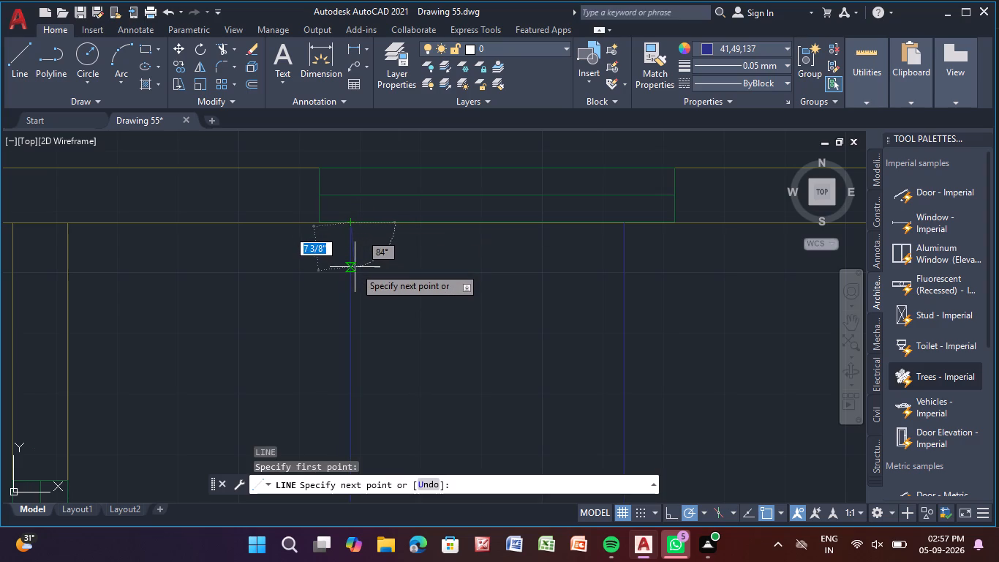
key(1)
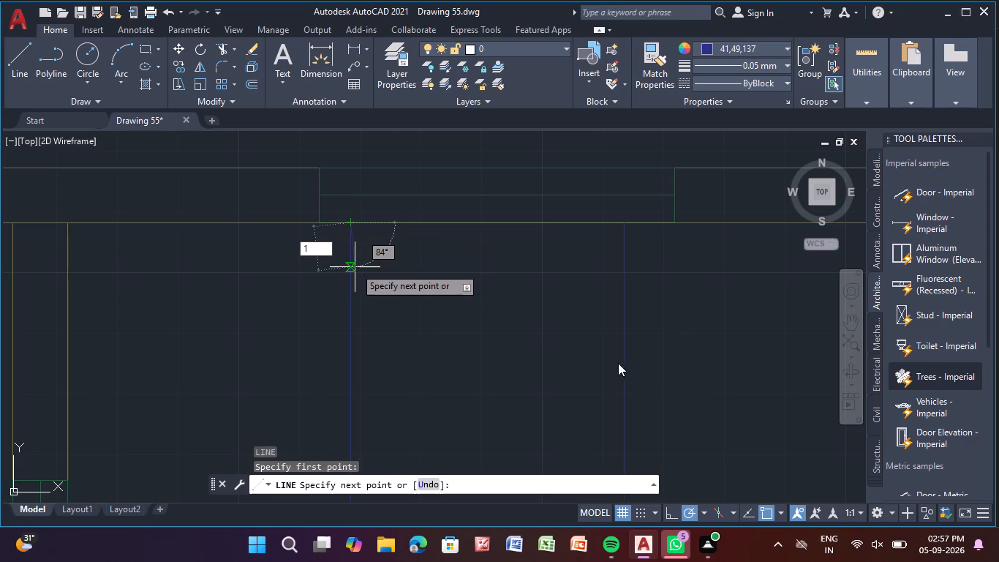
click(670, 515)
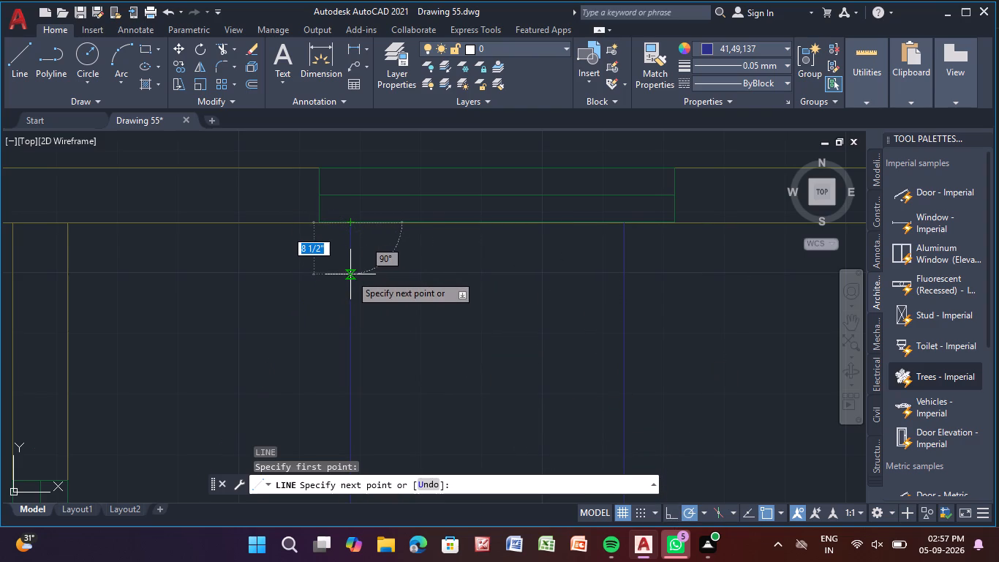
key(apostrophe)
key(Return)
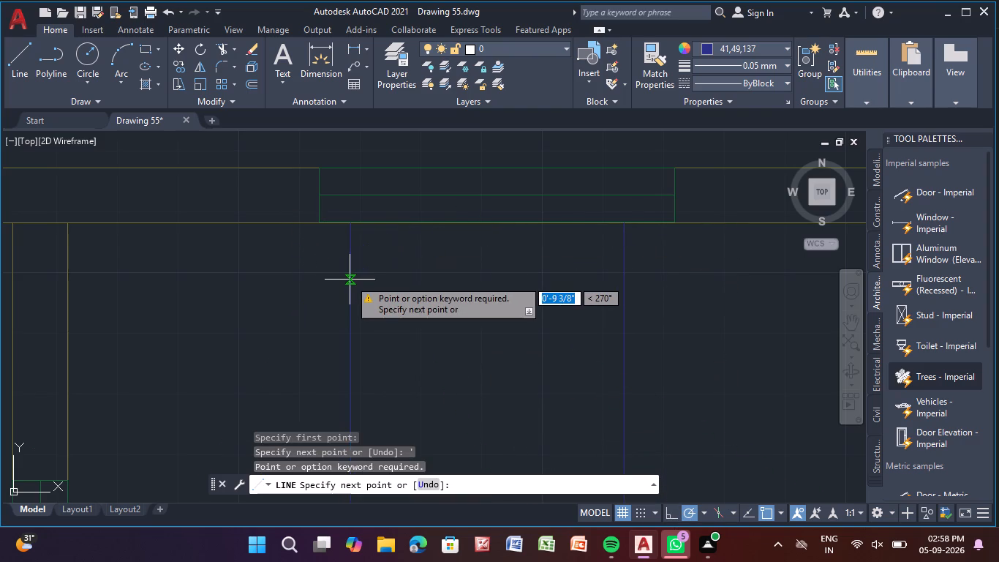
click(350, 280)
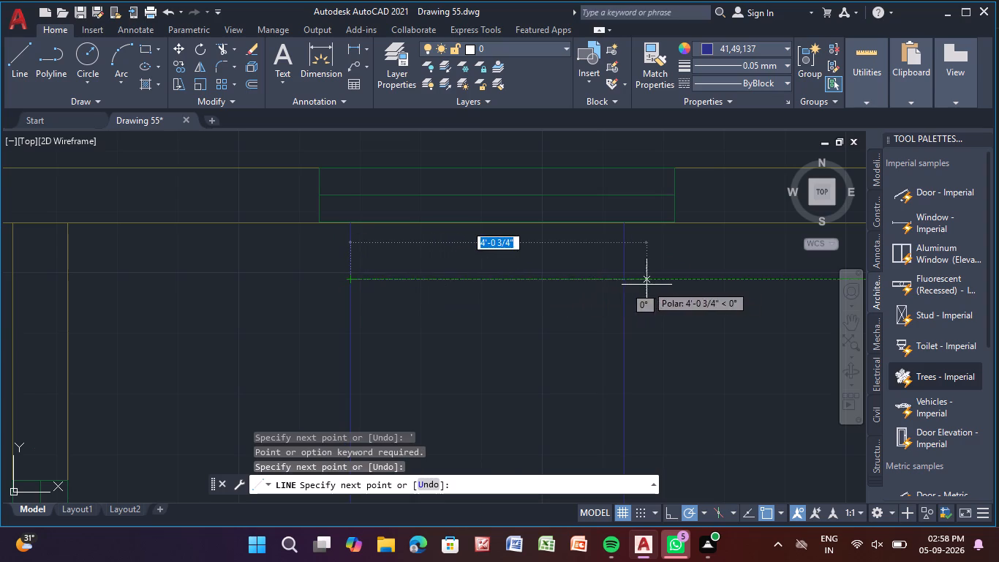
click(624, 280)
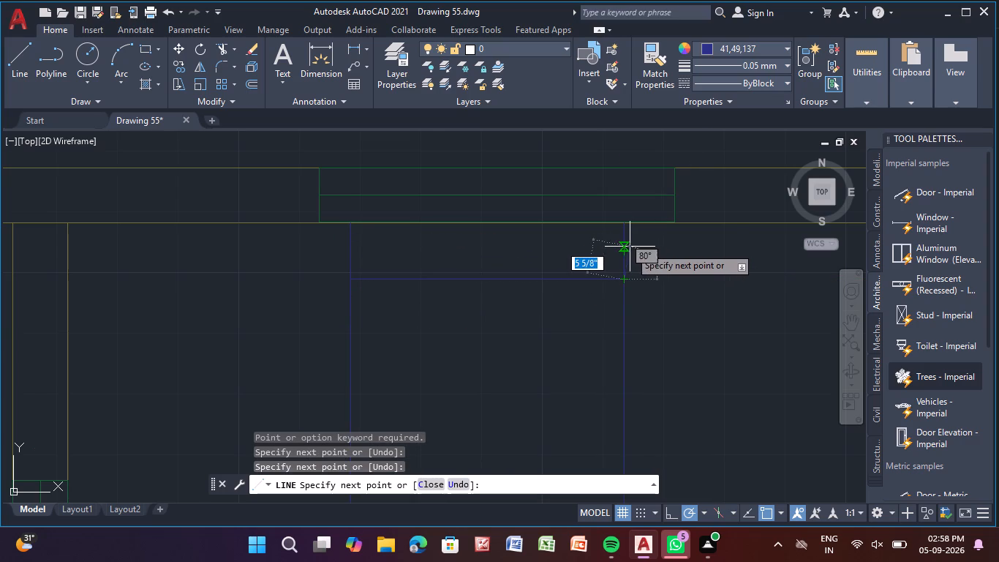
click(625, 250)
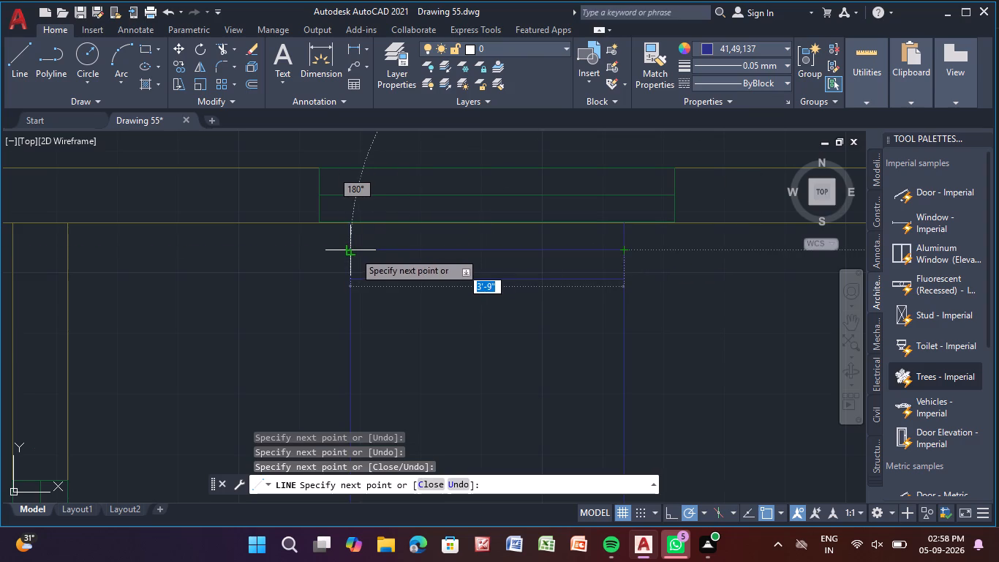
click(355, 252)
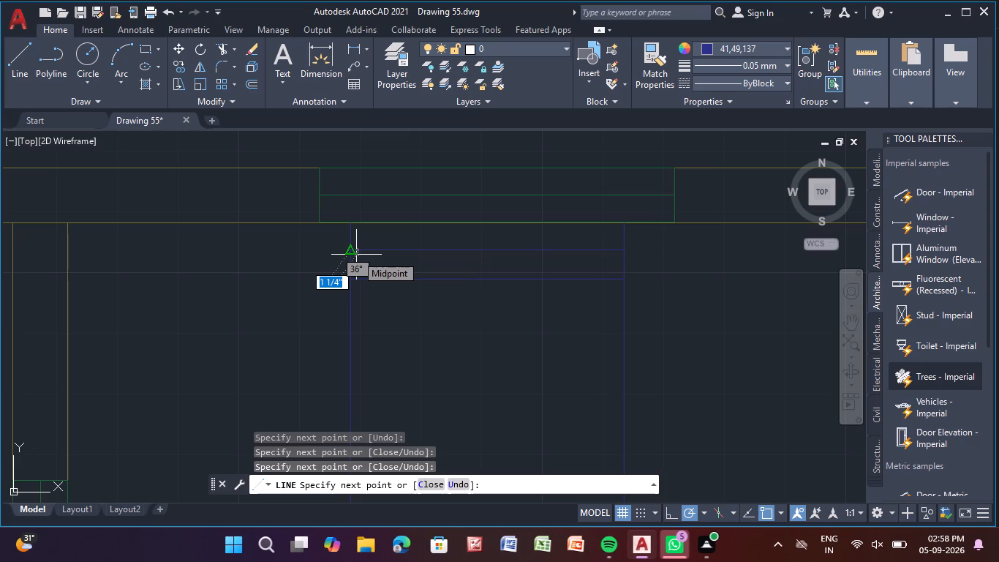
key(Escape)
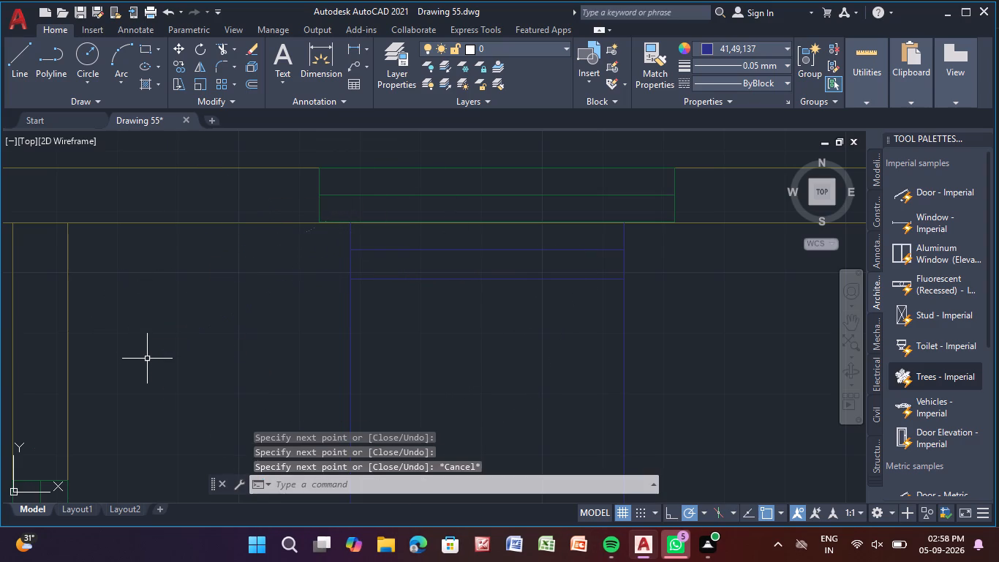
Set the current object colour to purple 100,33,101.
click(747, 48)
click(762, 106)
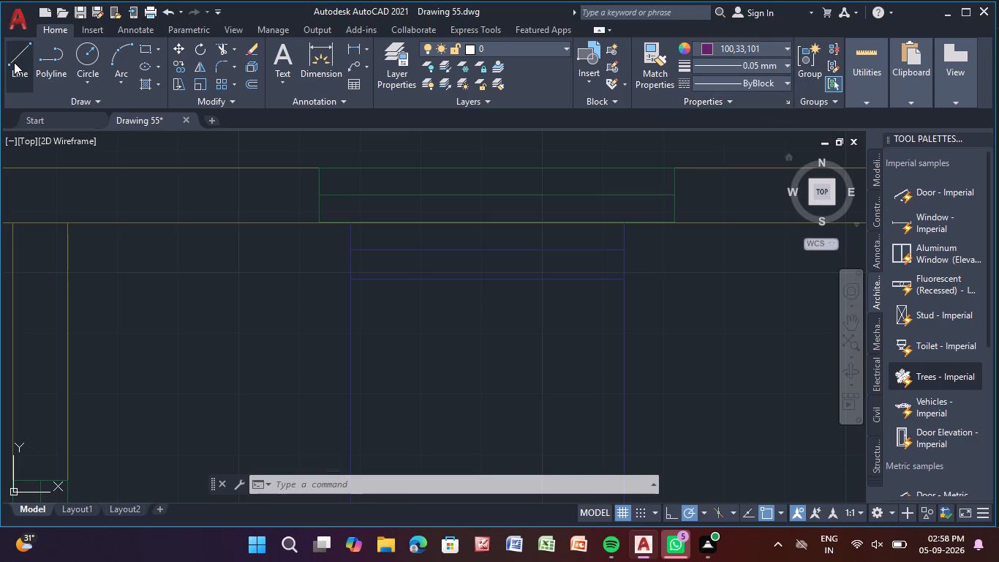
Draw a rectangle about 10 3/4" by 4" inside the bed outline, just south of the lower cross line and toward its west side.
click(144, 53)
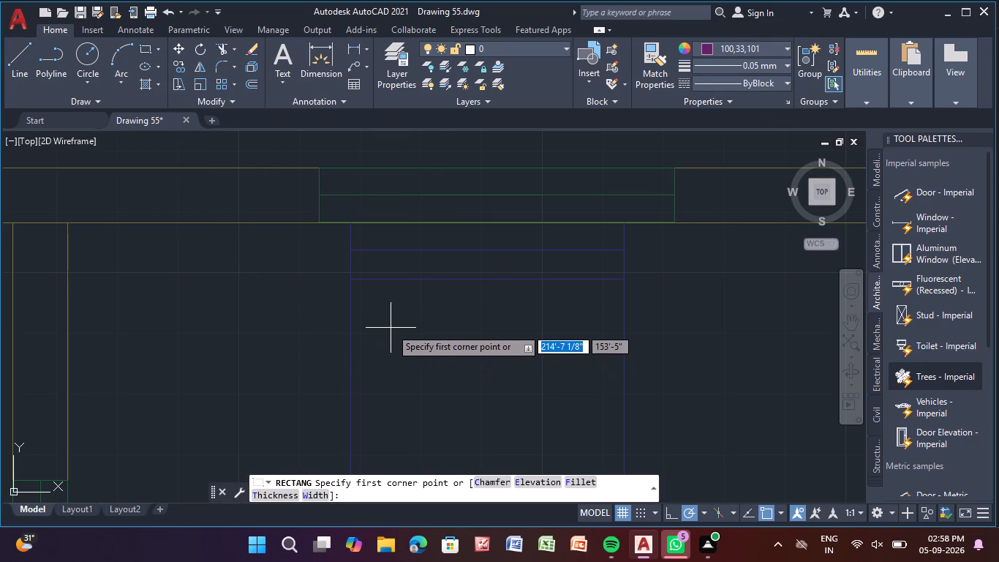
middle_drag(388, 321, 252, 282)
scroll(278, 250, up, 1)
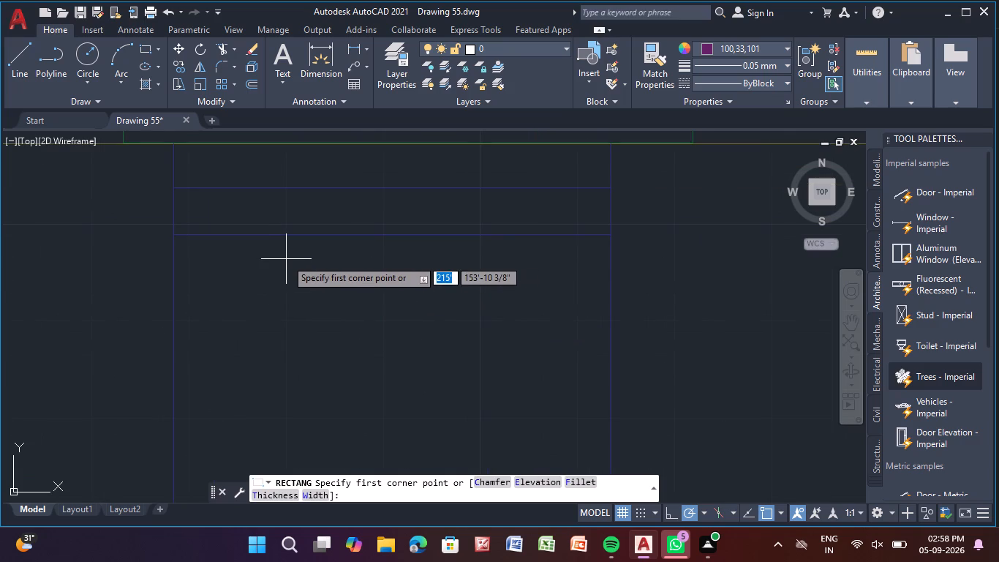
click(286, 259)
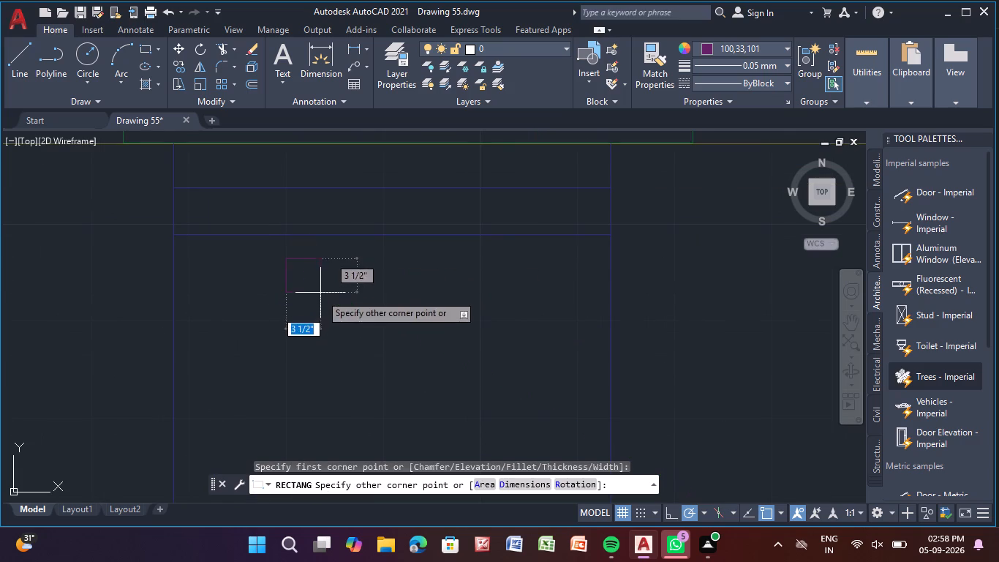
click(390, 299)
click(387, 301)
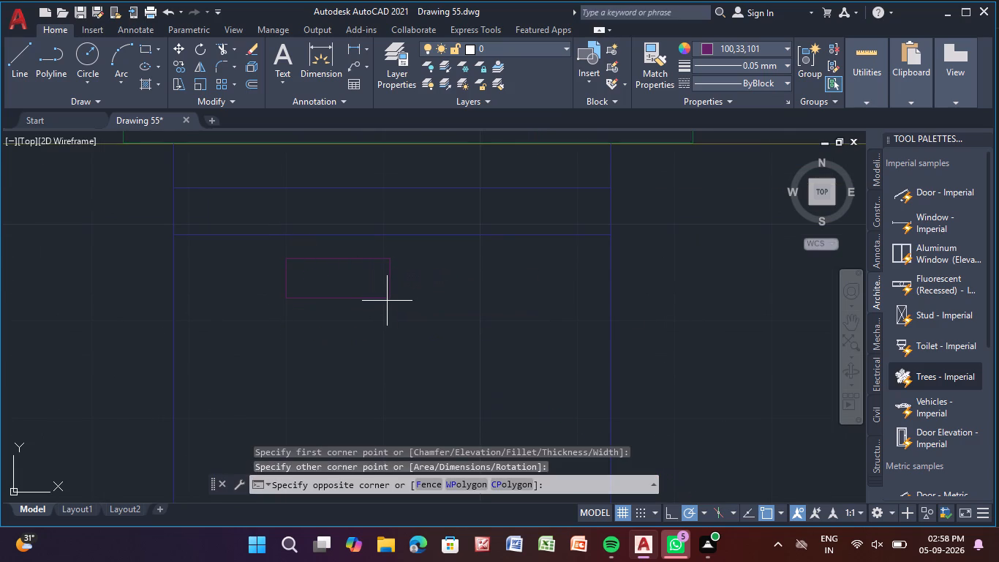
Copy the pillow rectangle about 1'-3 1/2" due east, level with the original inside the bed outline.
click(372, 296)
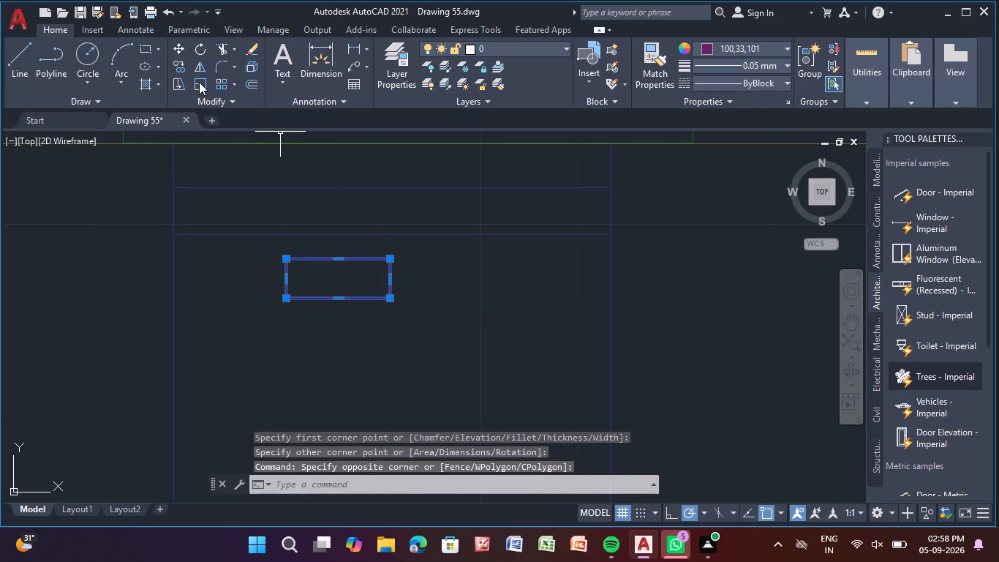
click(175, 67)
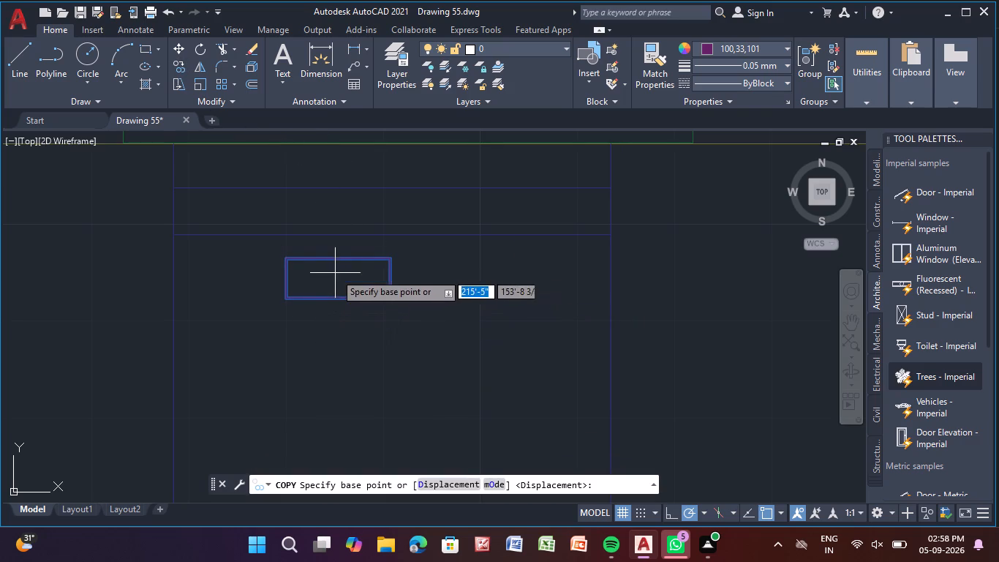
click(340, 255)
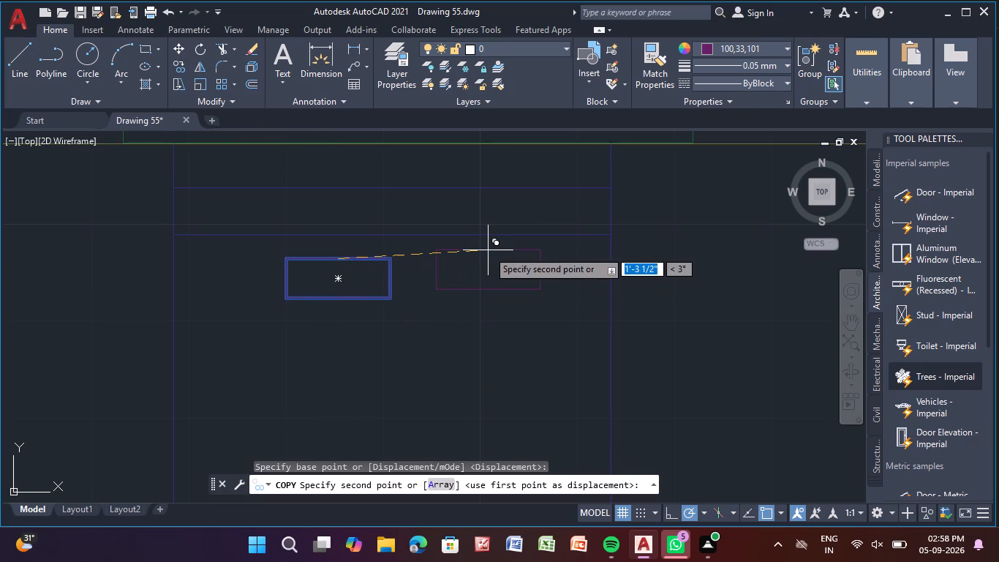
click(487, 258)
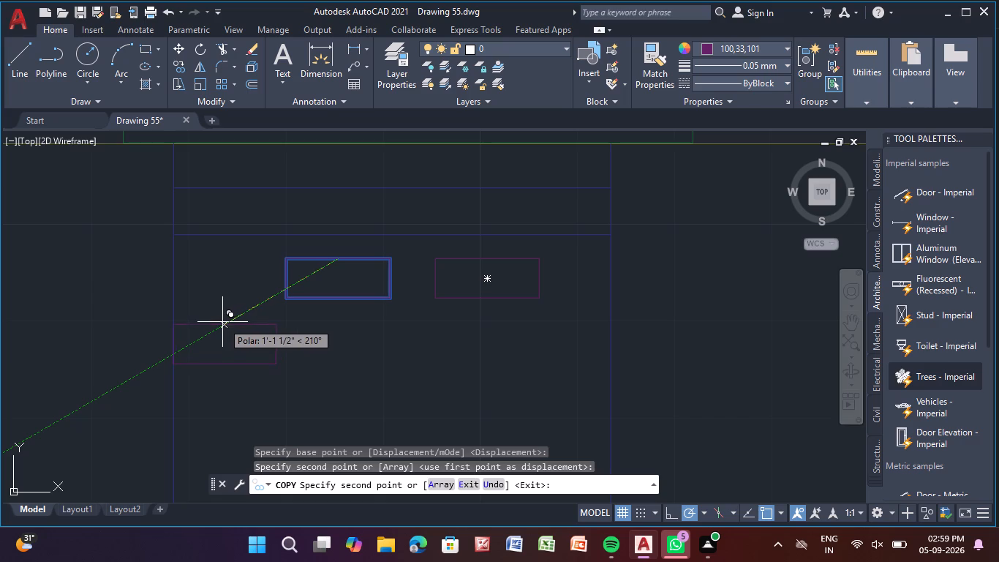
key(Escape)
Move the original western pillow rectangle about 4 5/8" west, toward the bed's west side.
scroll(221, 263, down, 2)
middle_drag(221, 263, 324, 292)
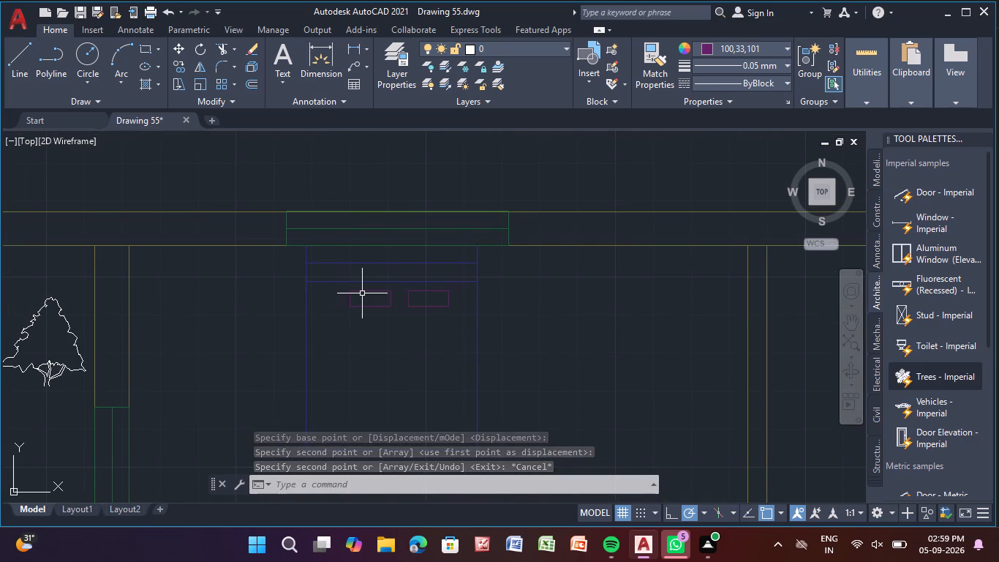
click(363, 291)
key(m)
key(Return)
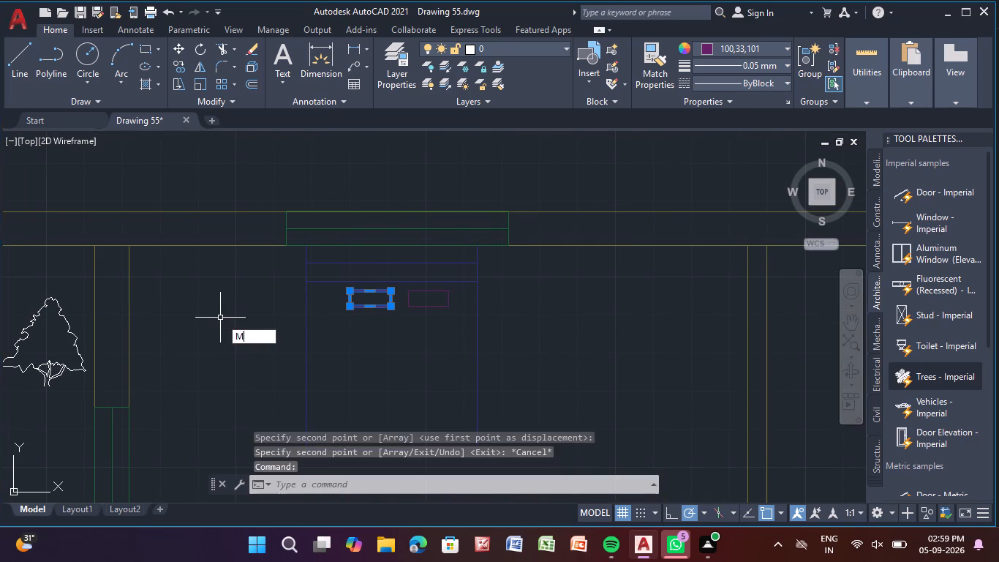
click(353, 296)
scroll(336, 297, up, 3)
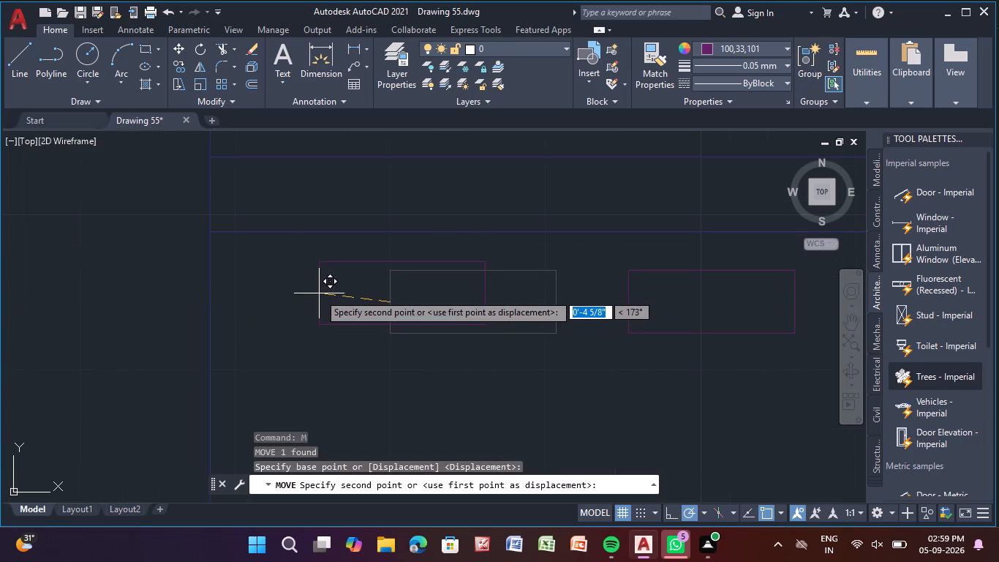
click(318, 297)
Set the current object colour to orange 205,105,40.
scroll(321, 295, down, 1)
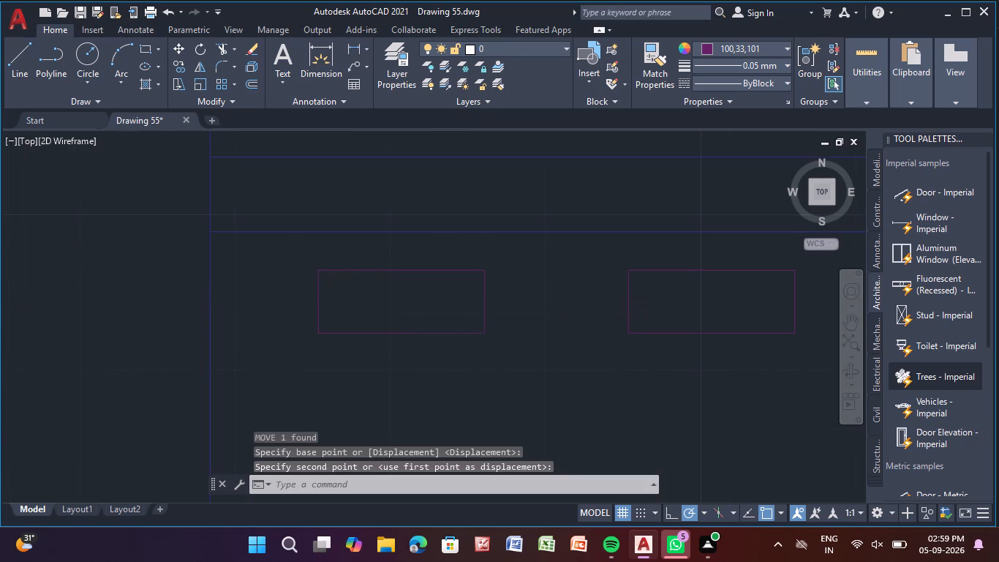
scroll(321, 295, down, 2)
middle_drag(305, 310, 404, 316)
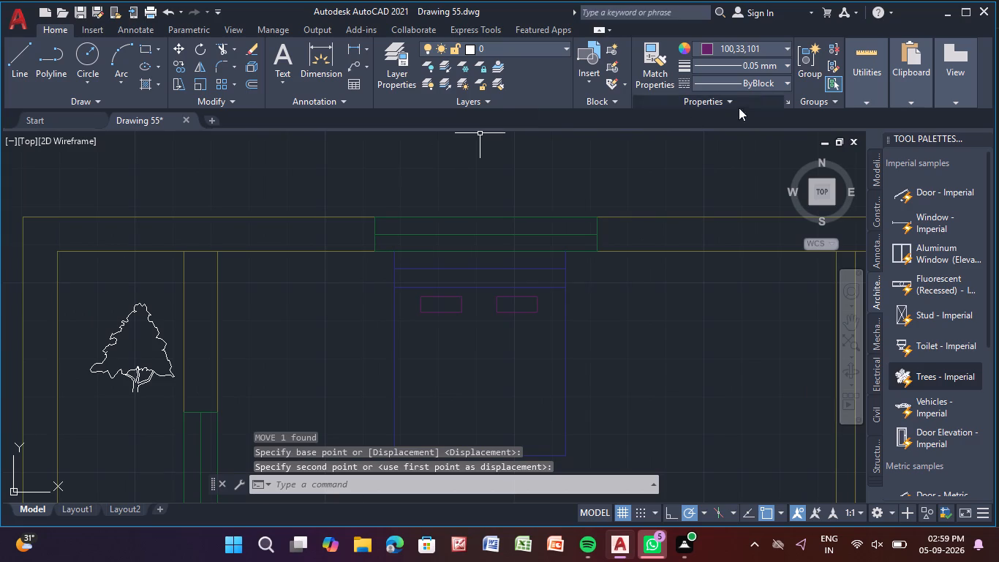
click(764, 53)
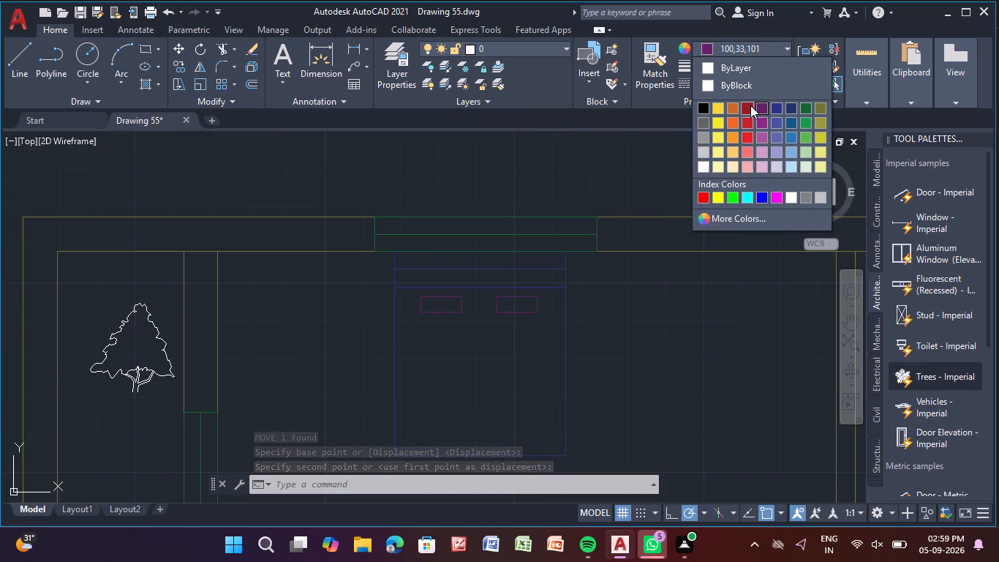
click(730, 106)
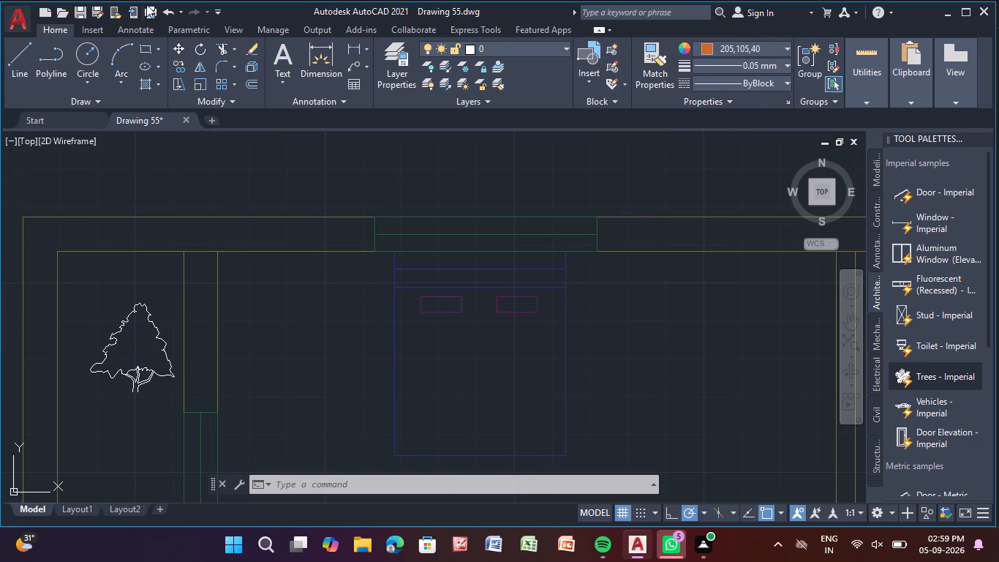
Draw a bedside table rectangle about 1'-2" by 1'-0" west of the bed, just south of the wall.
click(148, 50)
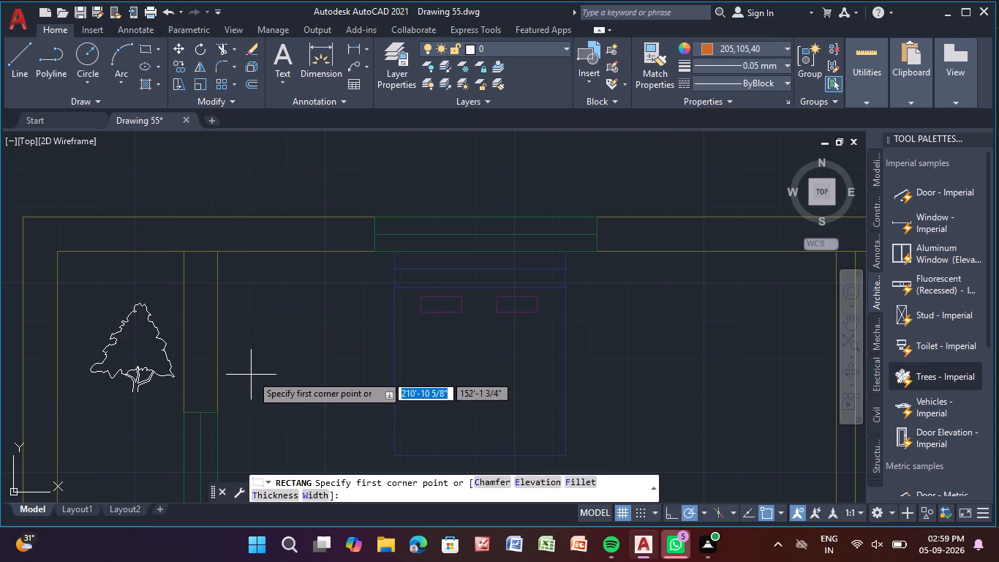
click(305, 274)
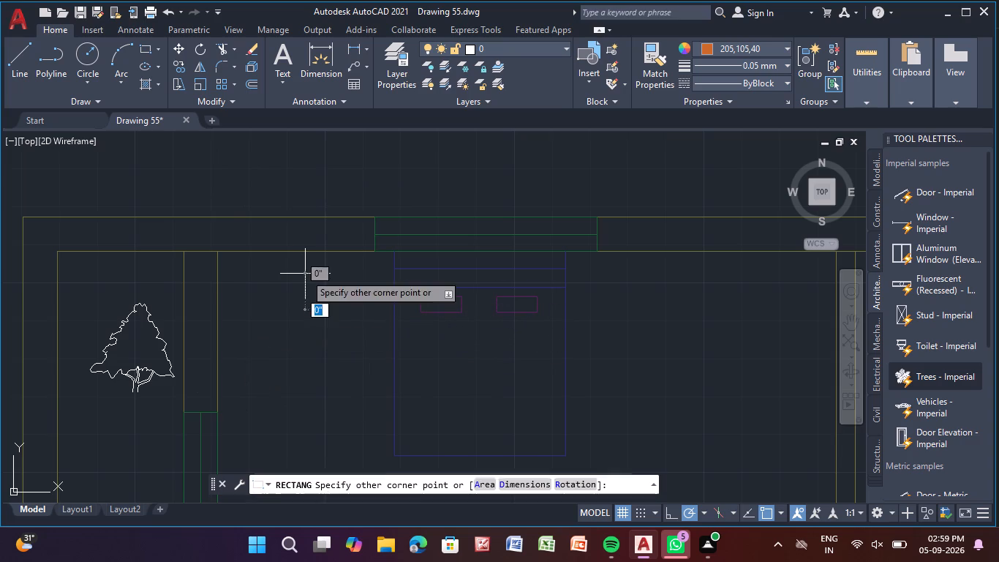
click(359, 321)
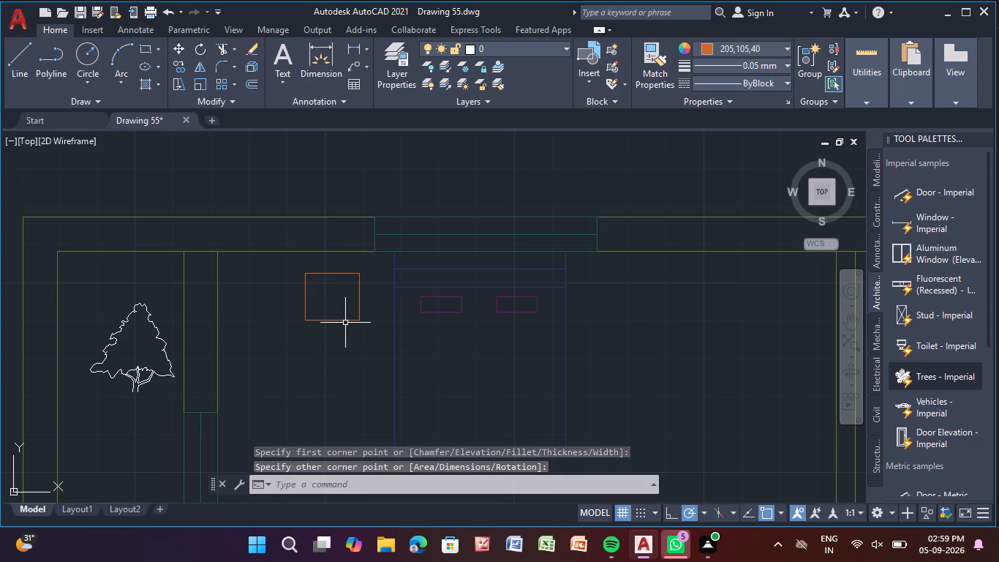
Move the orange rectangle about 10" northeast so its east side meets the bed's west side line near the wall.
click(345, 321)
key(m)
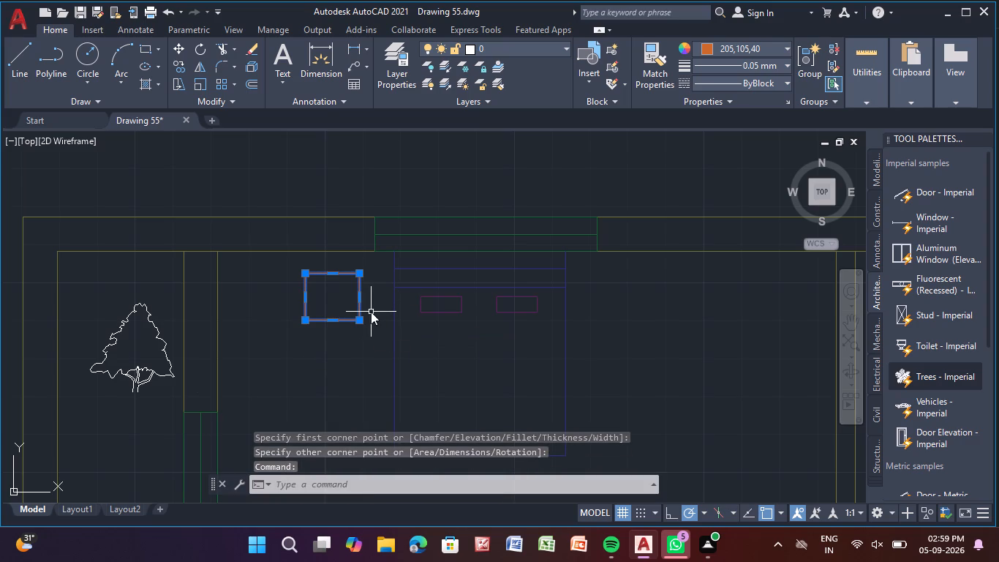
key(Return)
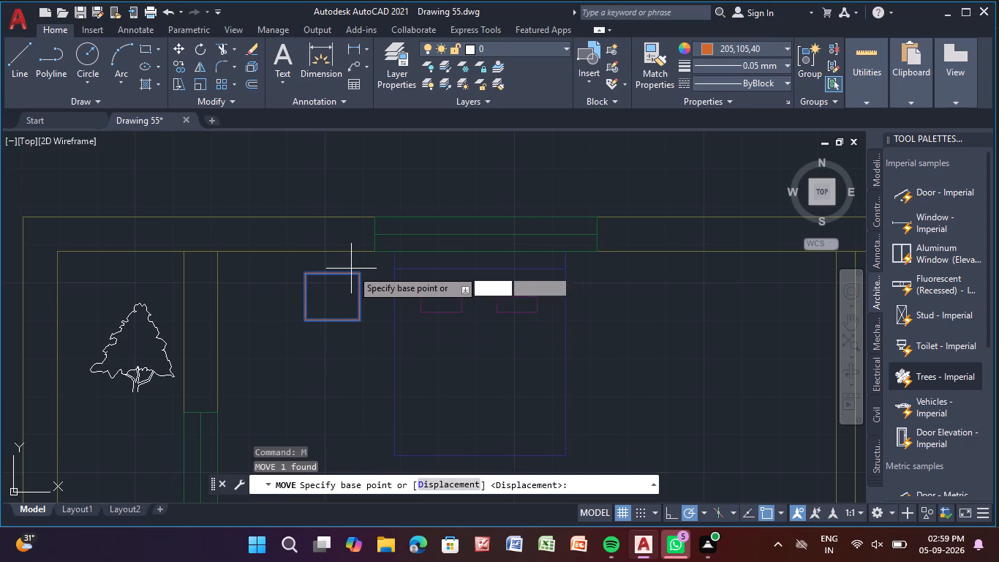
click(354, 272)
scroll(376, 265, up, 2)
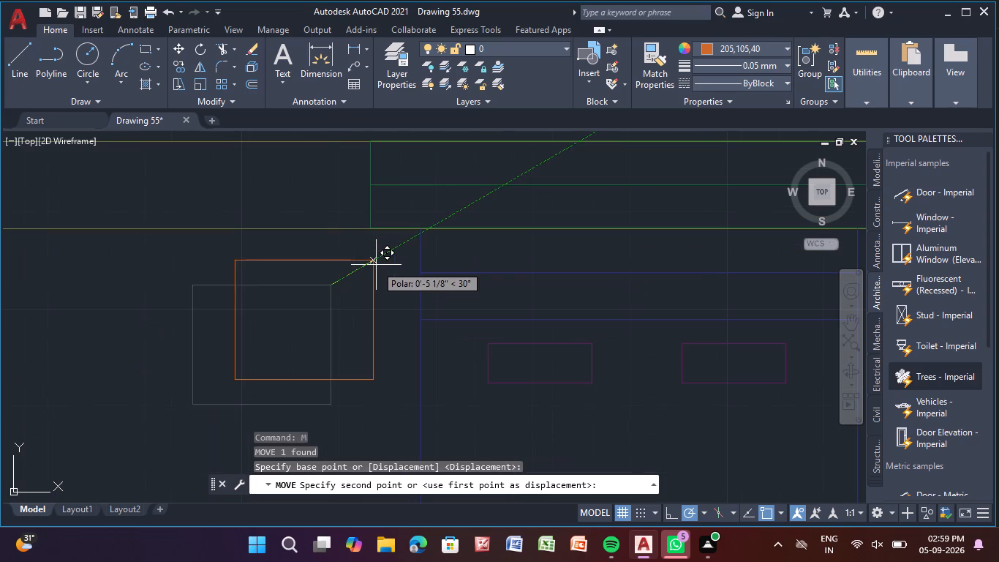
click(417, 245)
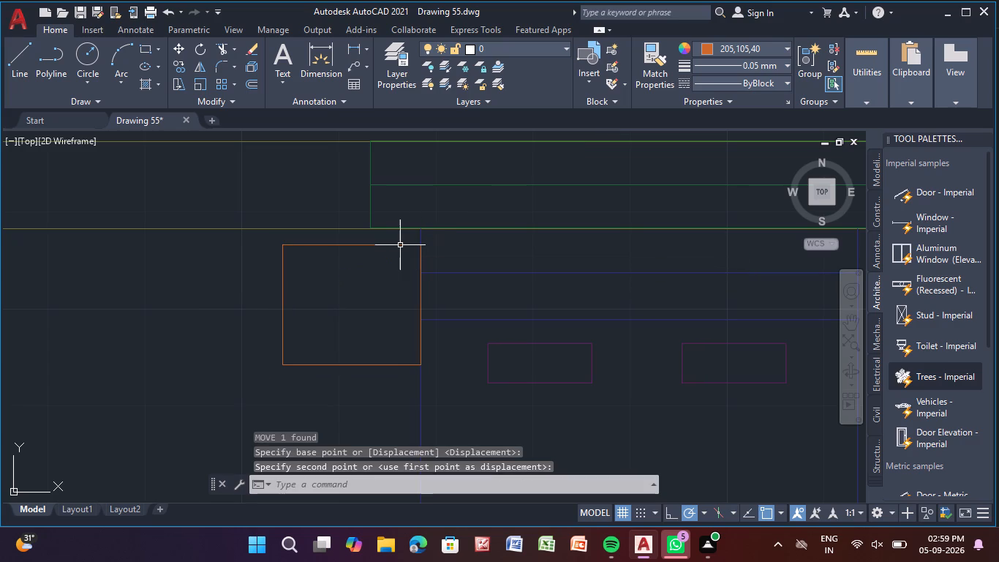
Move the orange rectangle about 1 1/2" west, leaving a narrow gap beside the bed.
click(400, 245)
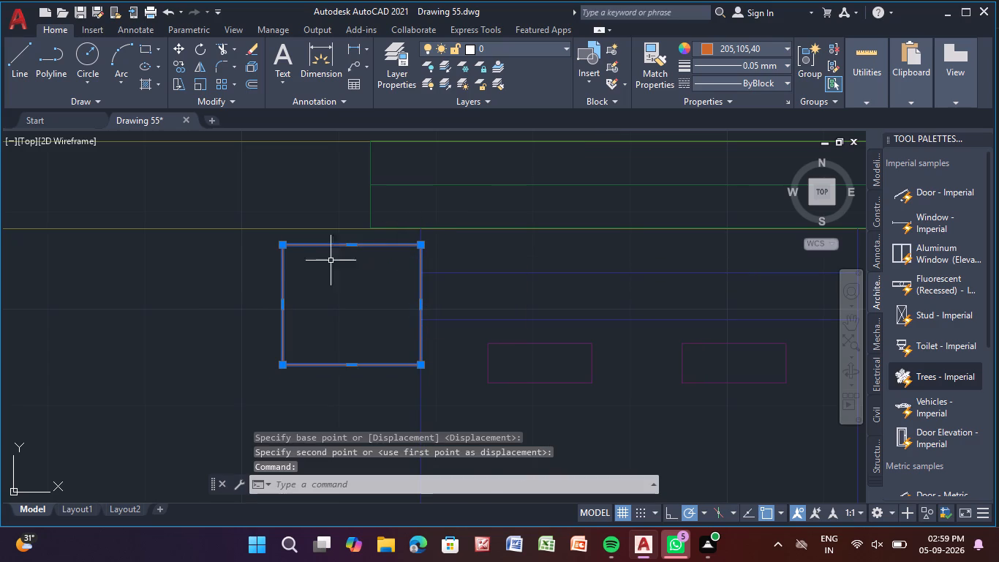
key(m)
key(Return)
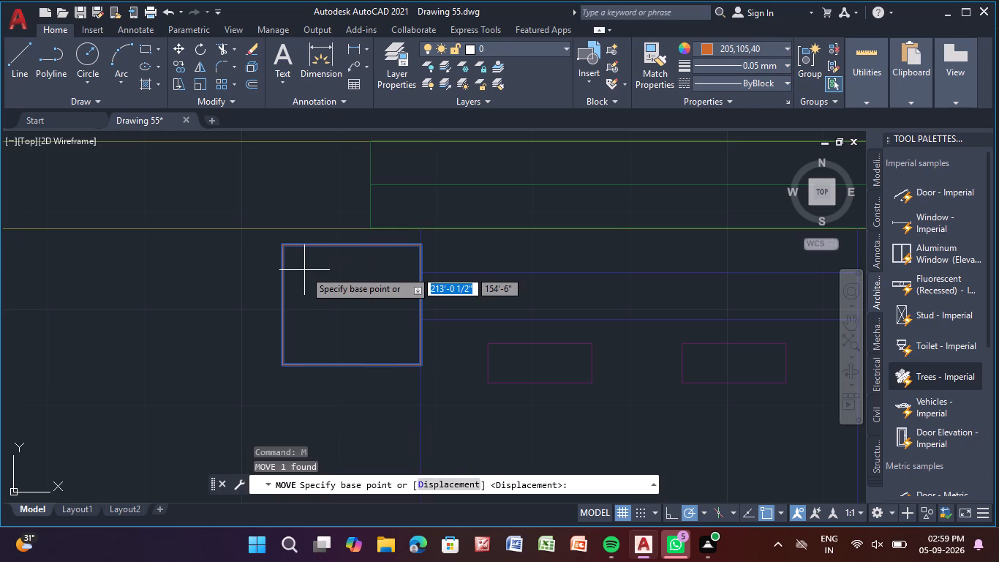
click(317, 246)
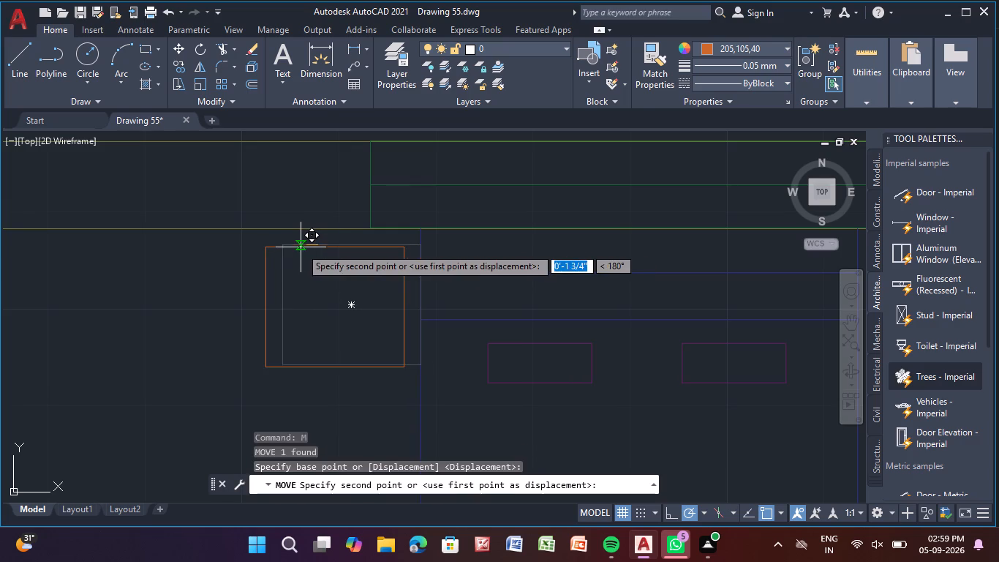
click(304, 246)
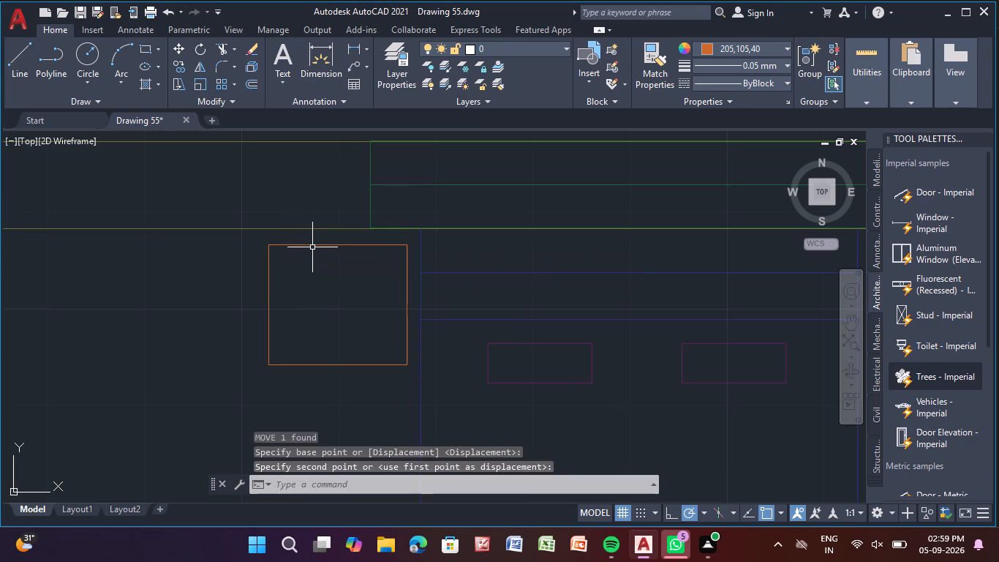
Offset the orange bedside table rectangle 1" inward.
click(313, 244)
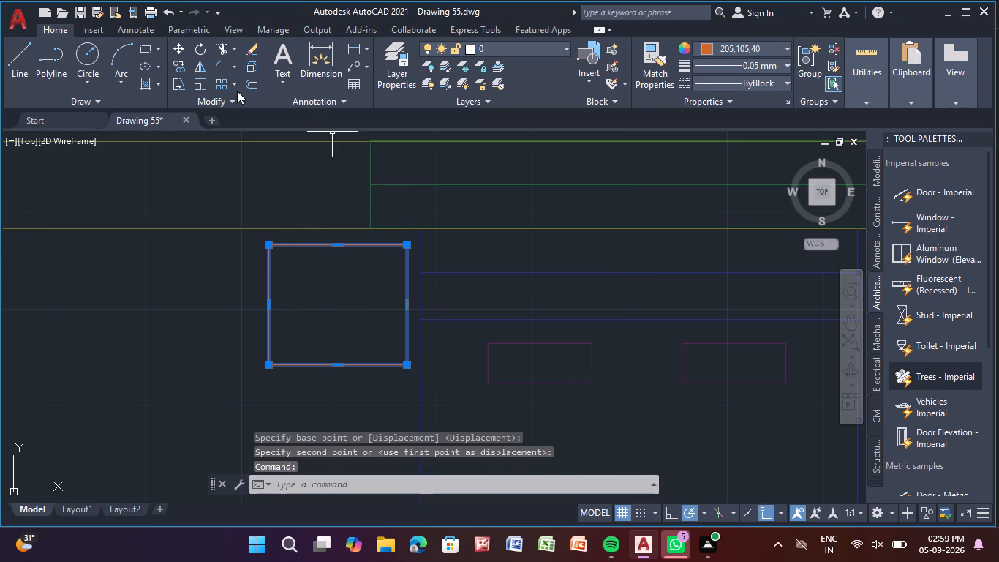
click(250, 83)
click(323, 246)
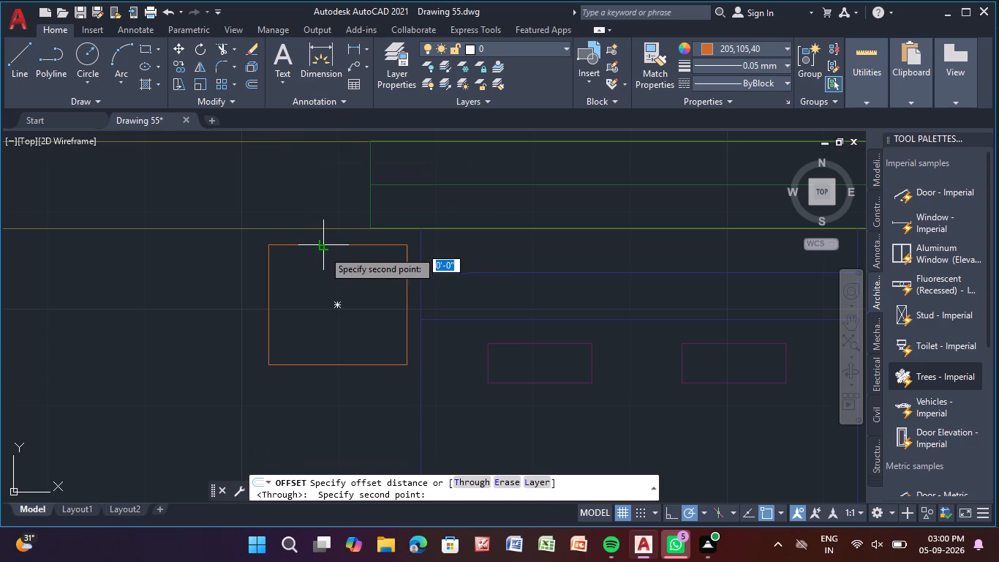
click(333, 307)
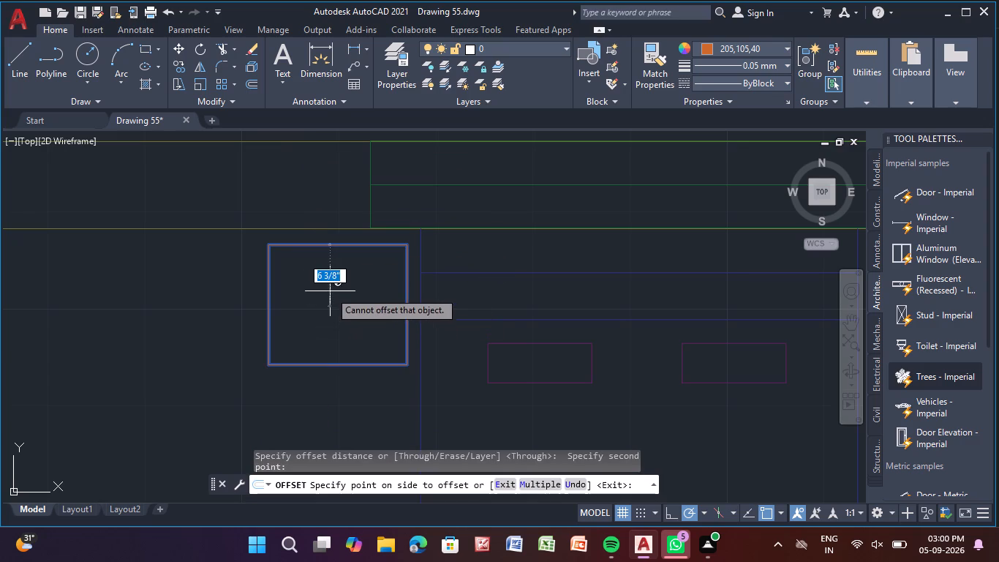
click(327, 282)
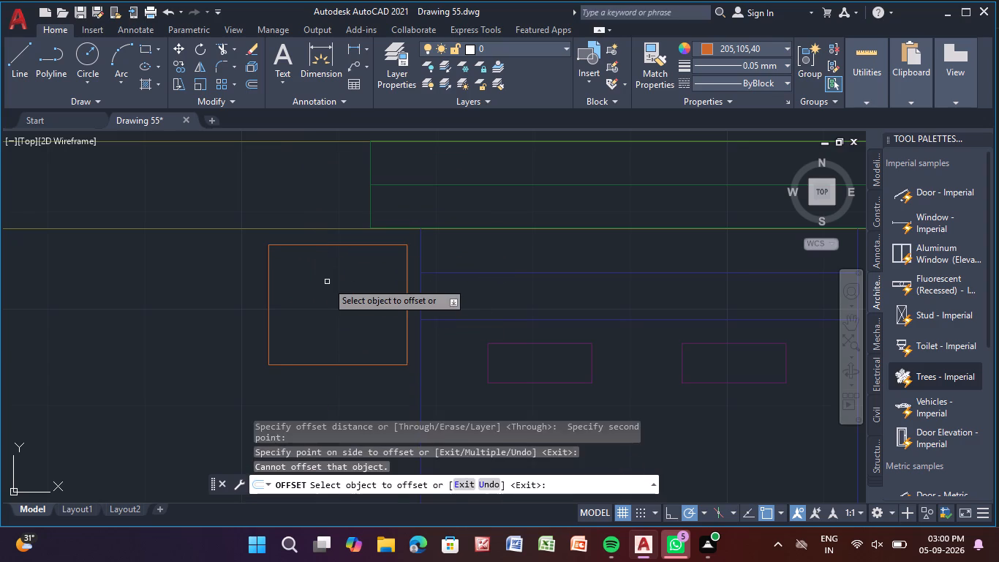
click(327, 282)
click(328, 246)
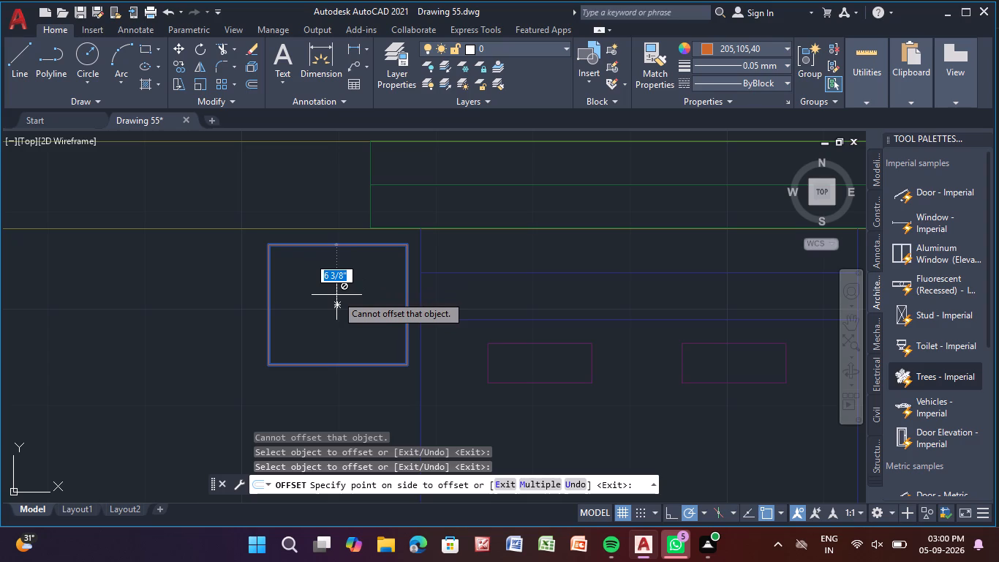
key(1)
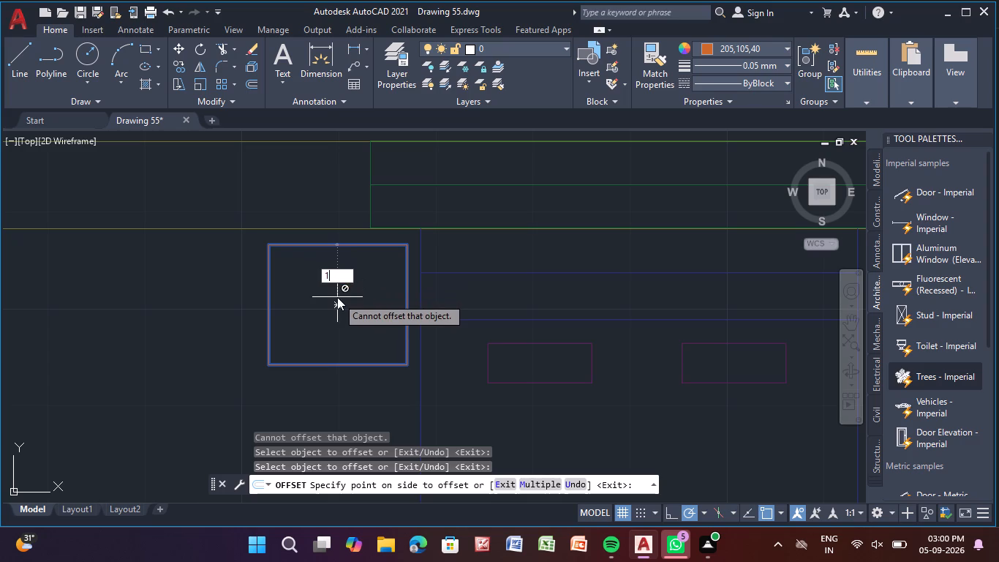
key(shift+quotedbl)
text(\\\)
key(BackSpace)
key(BackSpace)
key(BackSpace)
key(Return)
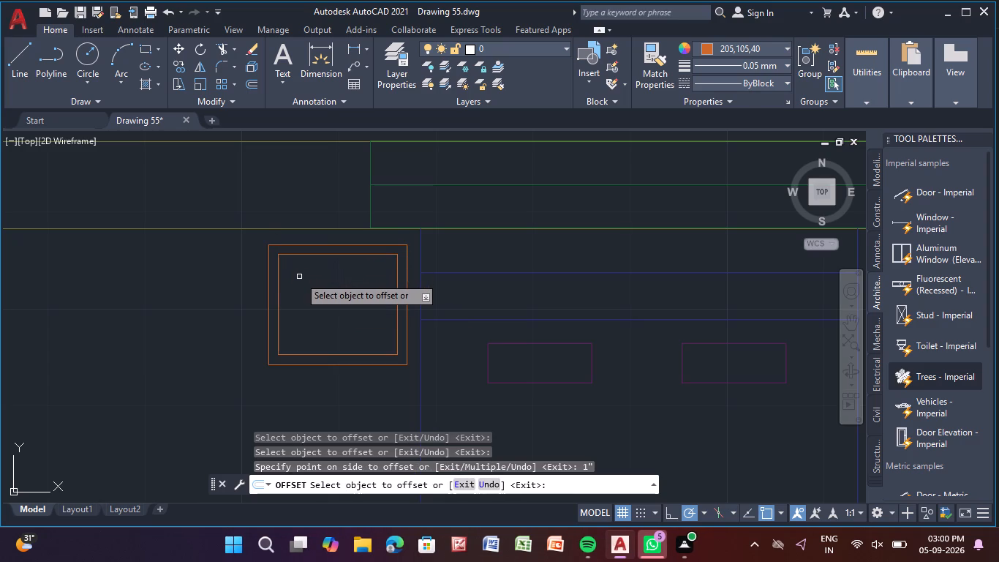
key(Escape)
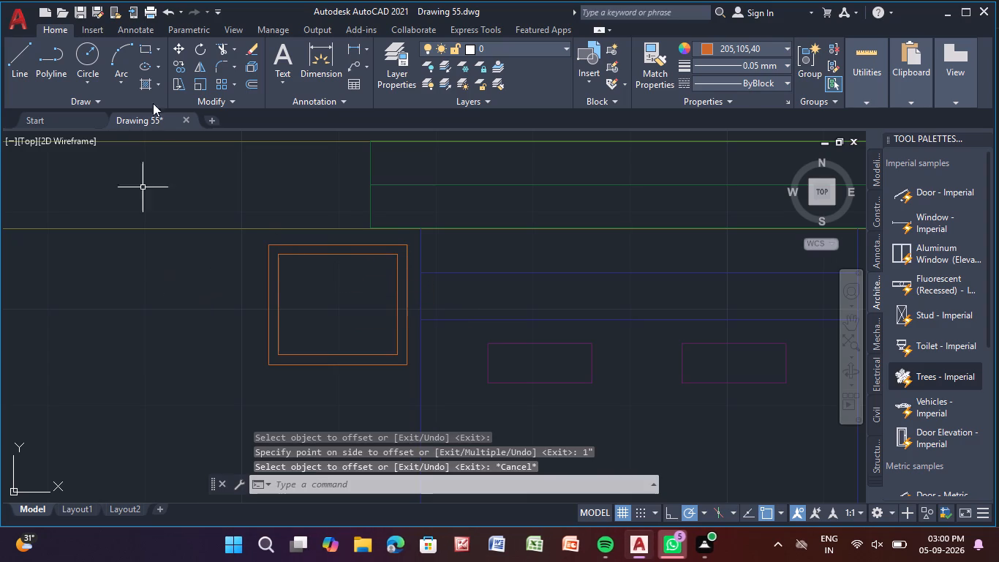
Draw a circle of about 2 1/4" radius at the centre of the bedside table.
click(83, 59)
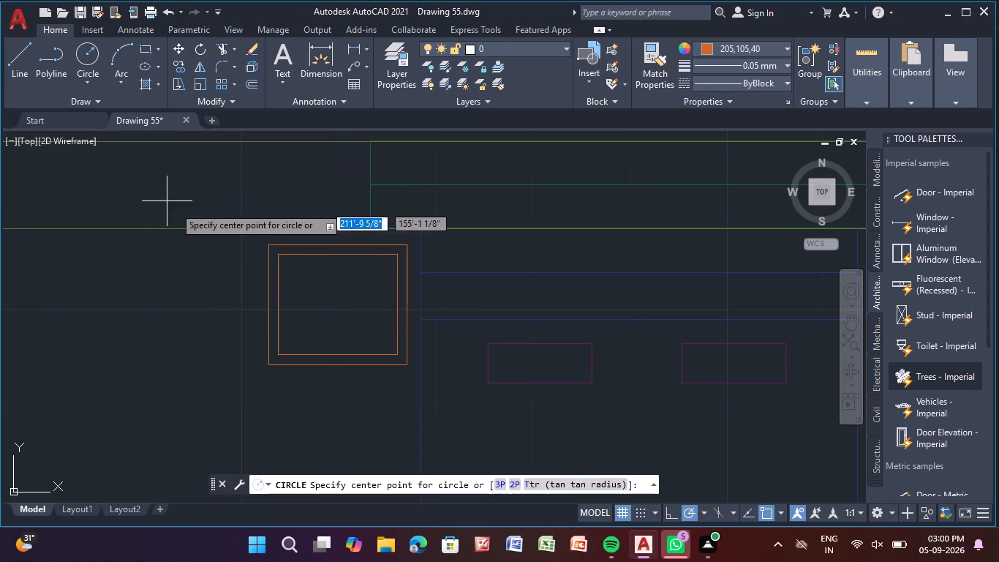
click(334, 304)
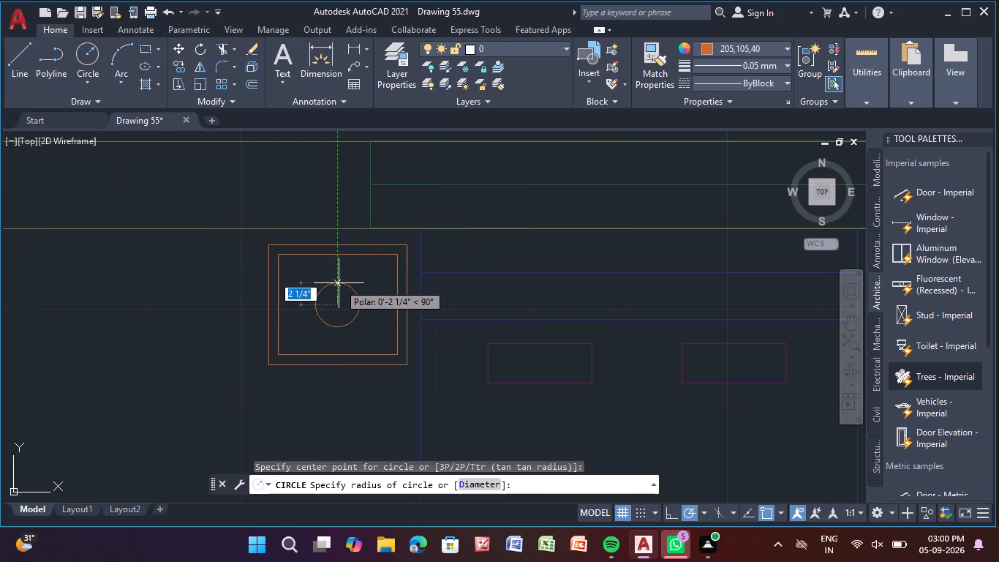
click(339, 283)
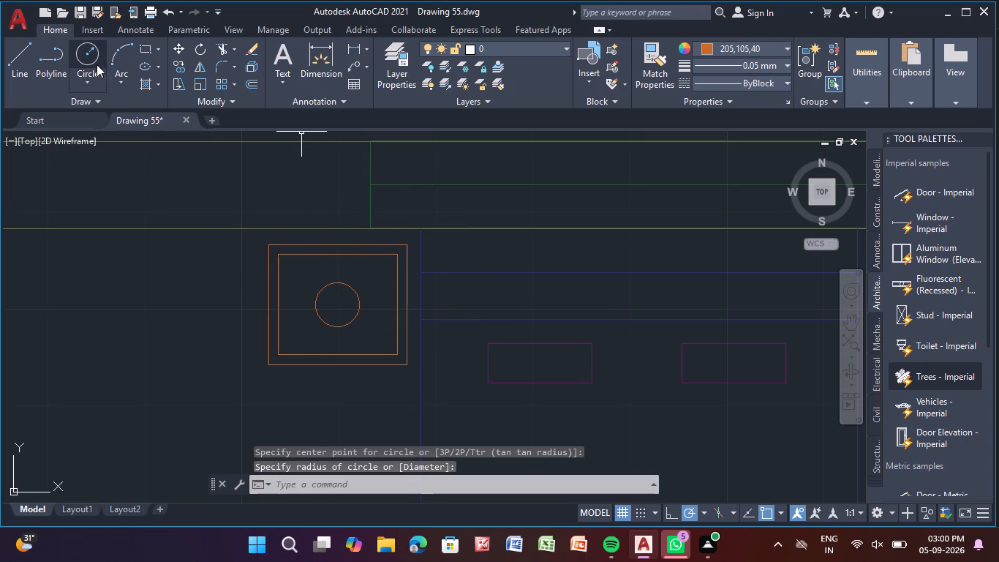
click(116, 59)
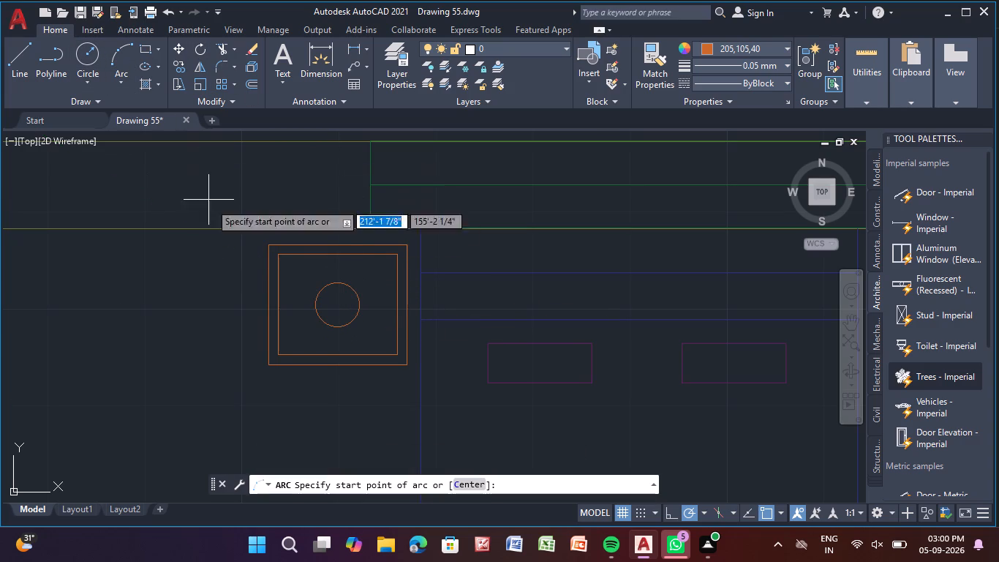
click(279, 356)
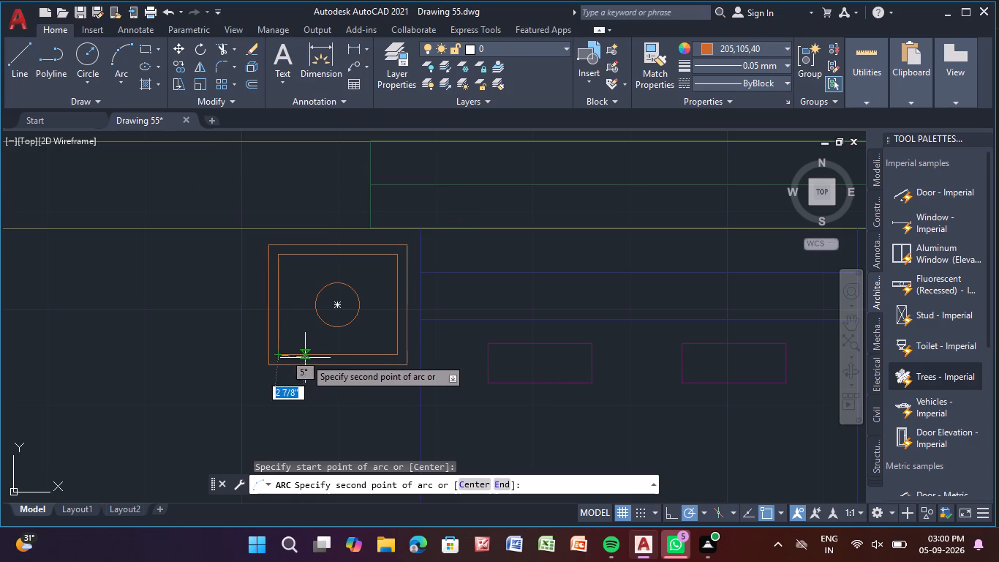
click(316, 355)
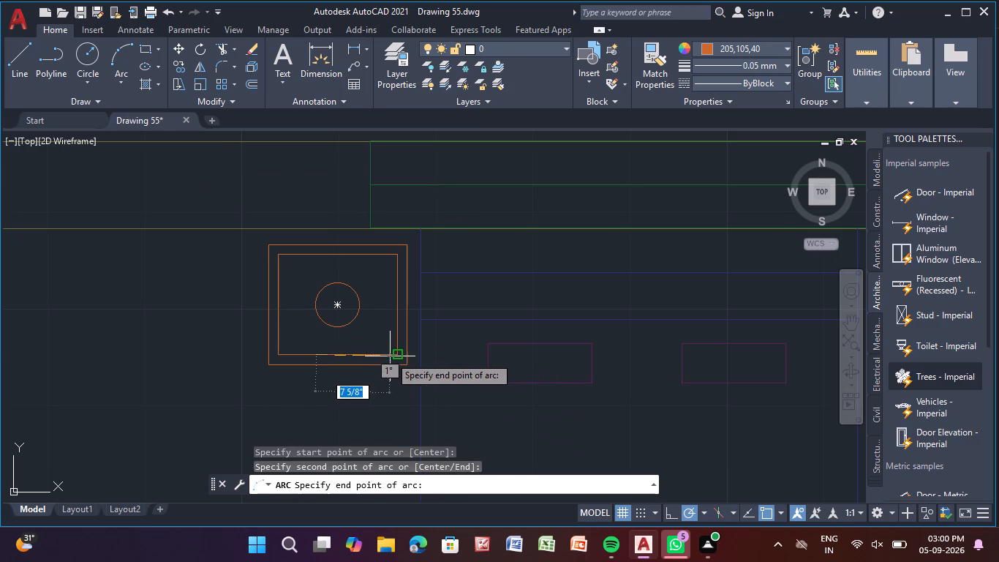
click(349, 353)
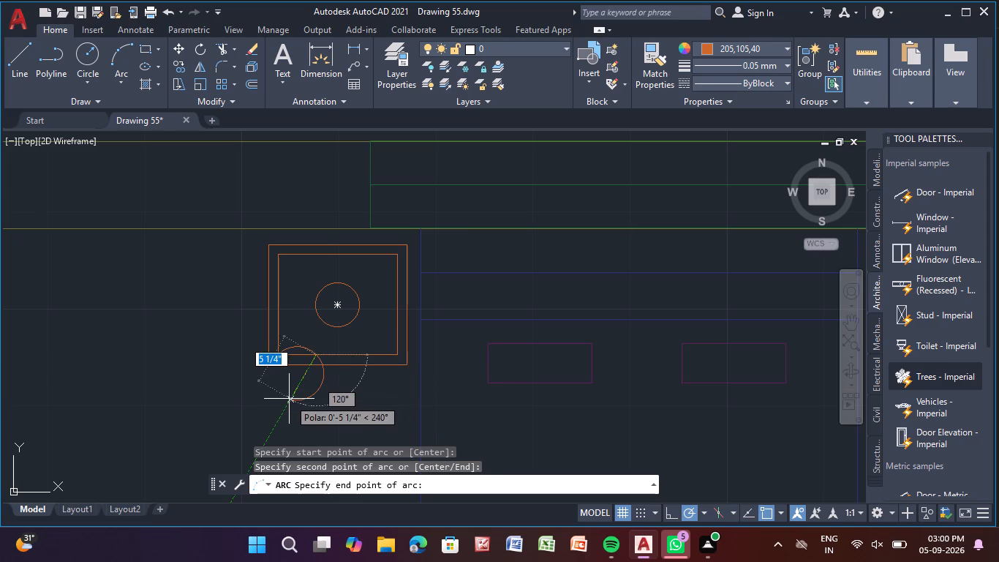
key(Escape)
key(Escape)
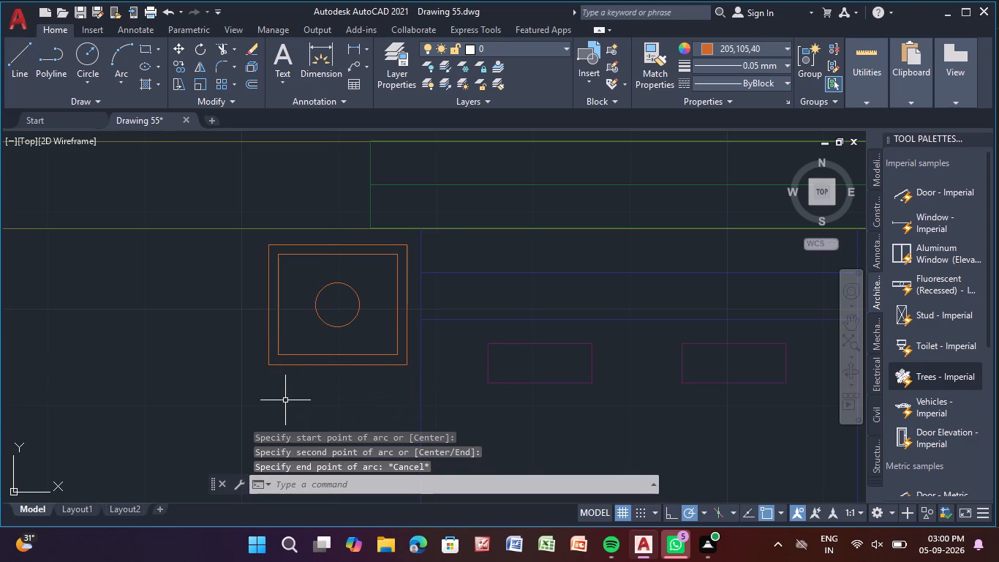
Draw a circle of about 2 1/8" radius centred on the midpoint of the bedside table's outer south edge.
click(92, 59)
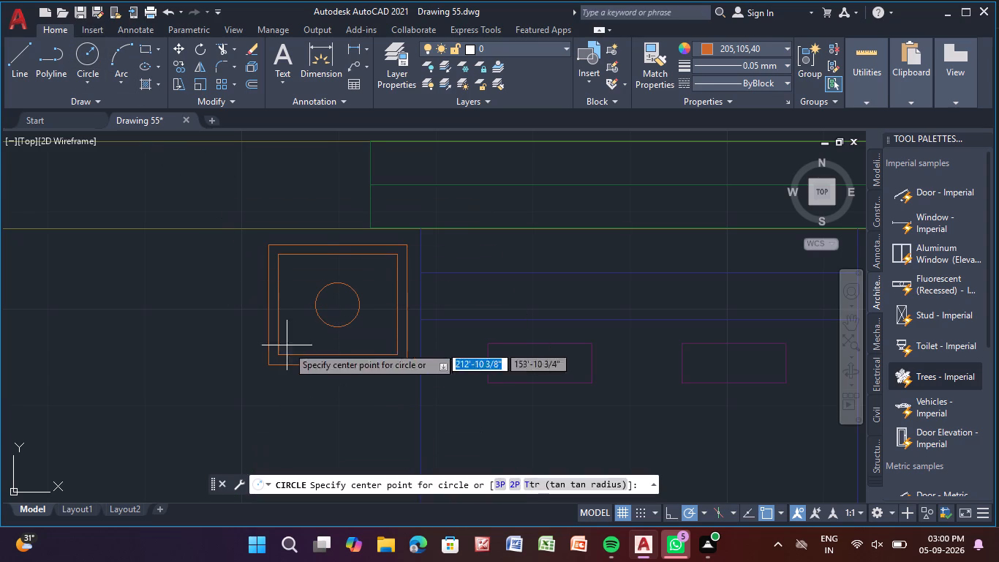
click(334, 364)
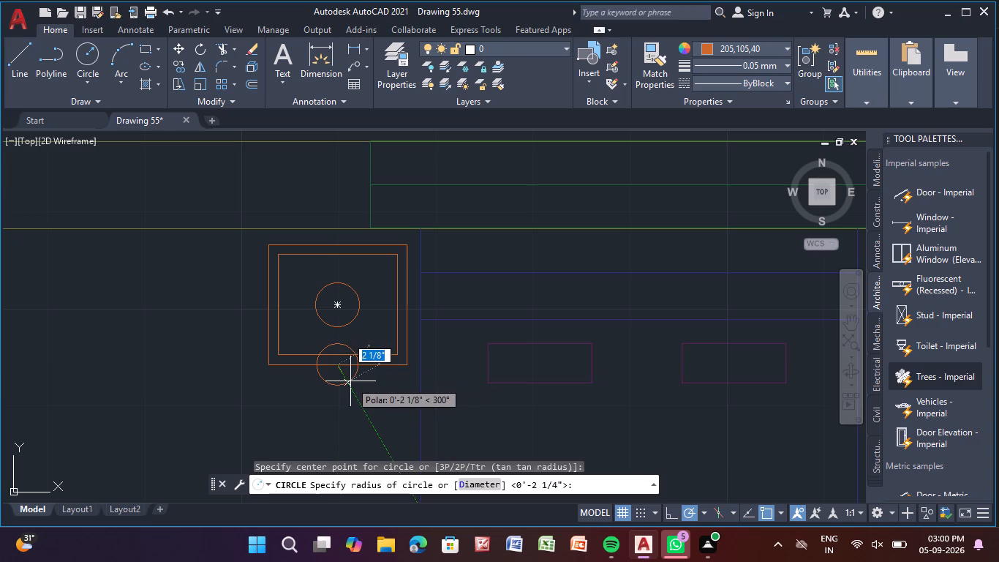
click(350, 381)
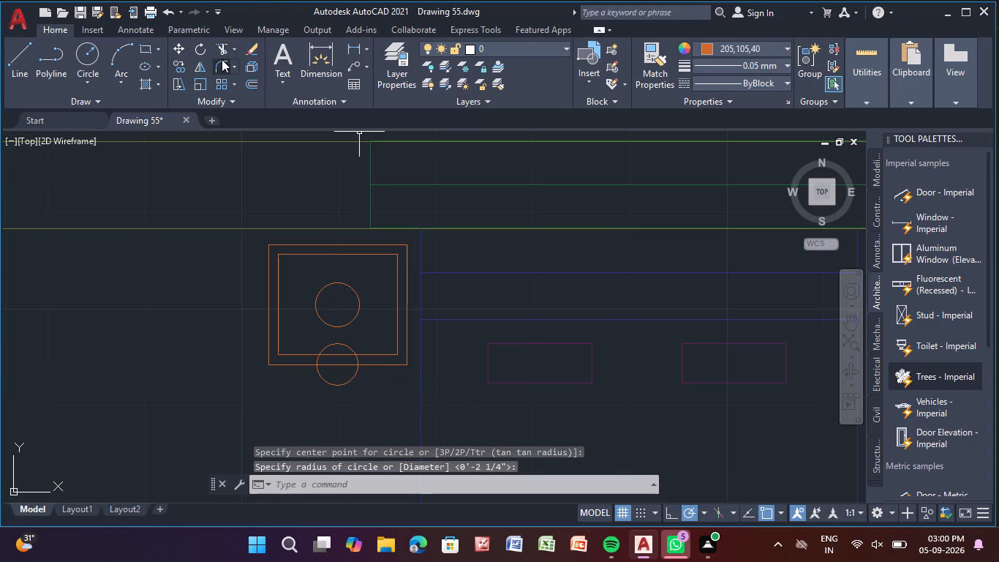
Trim the new circle and the inner rectangle's south edge, leaving only an arc that notches the inner outline.
click(222, 55)
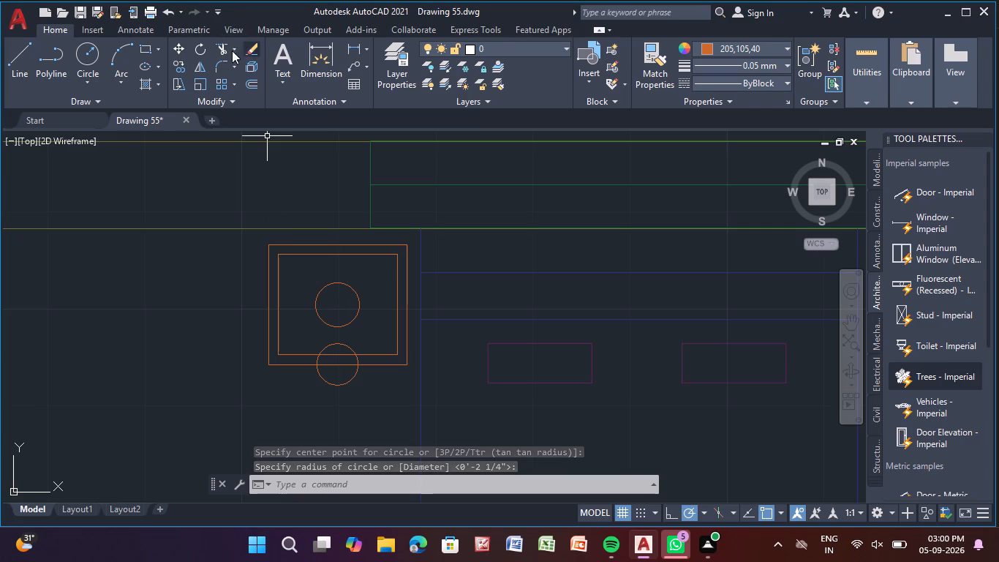
click(225, 50)
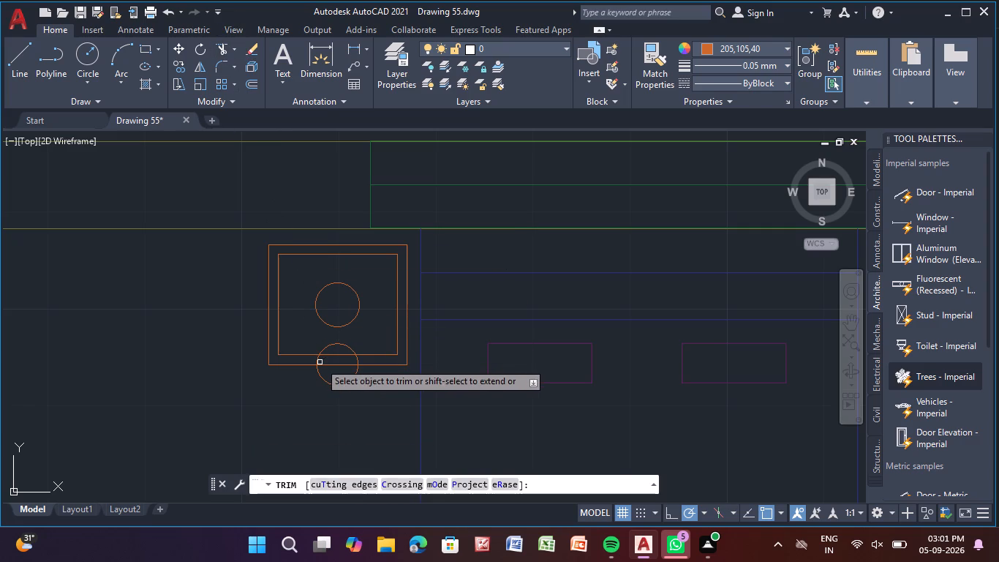
scroll(316, 359, up, 2)
click(315, 359)
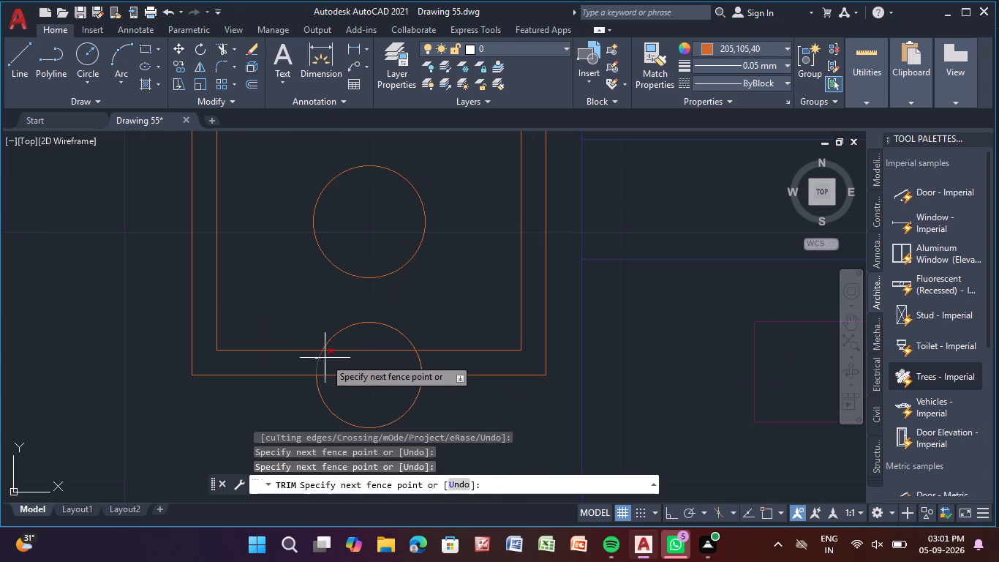
click(325, 358)
drag(426, 367, 396, 368)
click(376, 350)
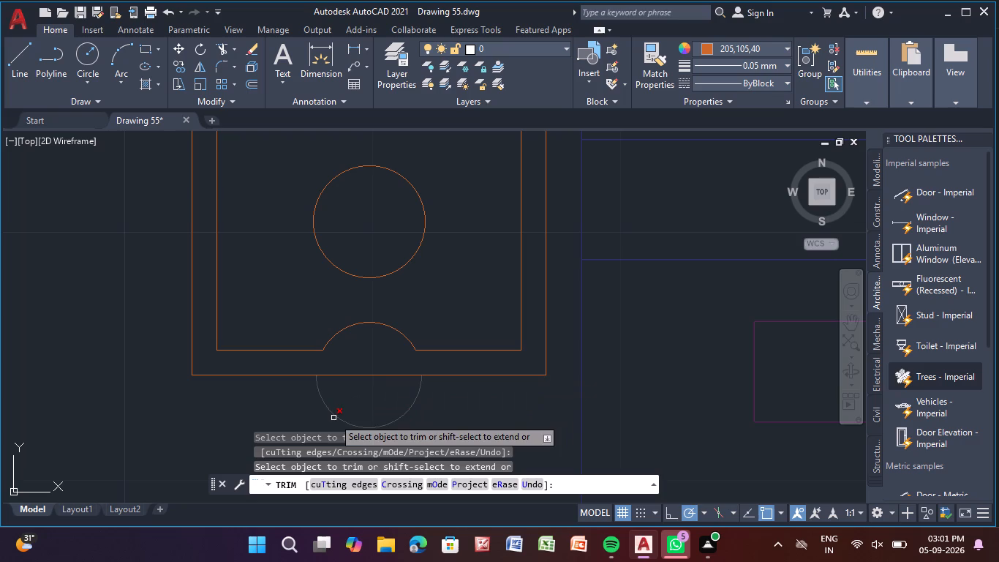
drag(315, 417, 423, 408)
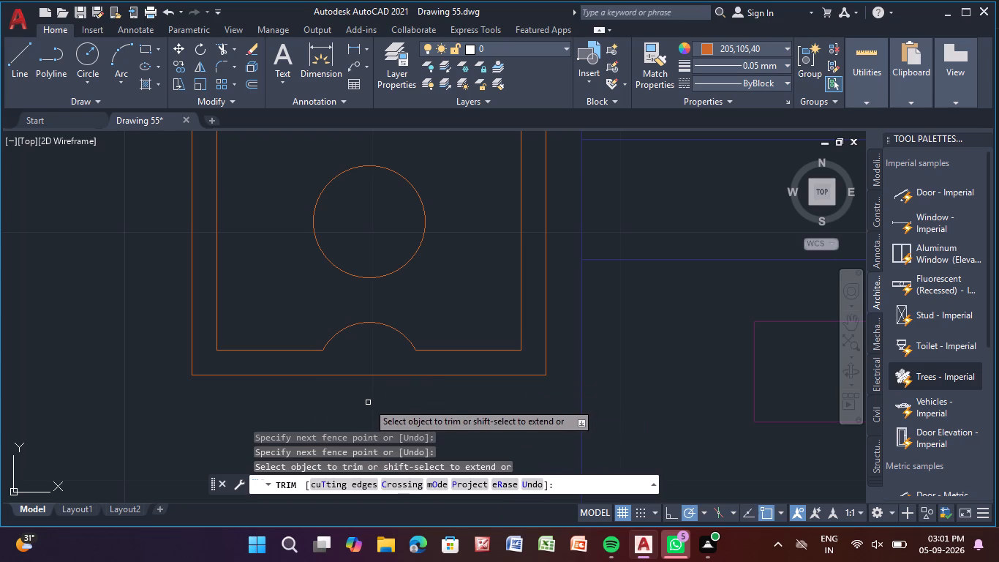
key(Escape)
key(Escape)
key(Escape)
key(Escape)
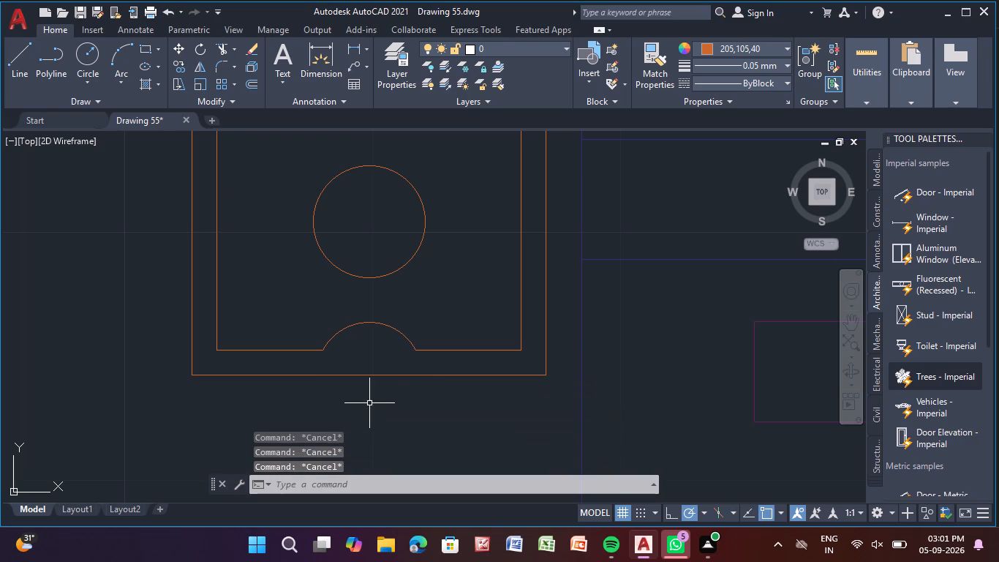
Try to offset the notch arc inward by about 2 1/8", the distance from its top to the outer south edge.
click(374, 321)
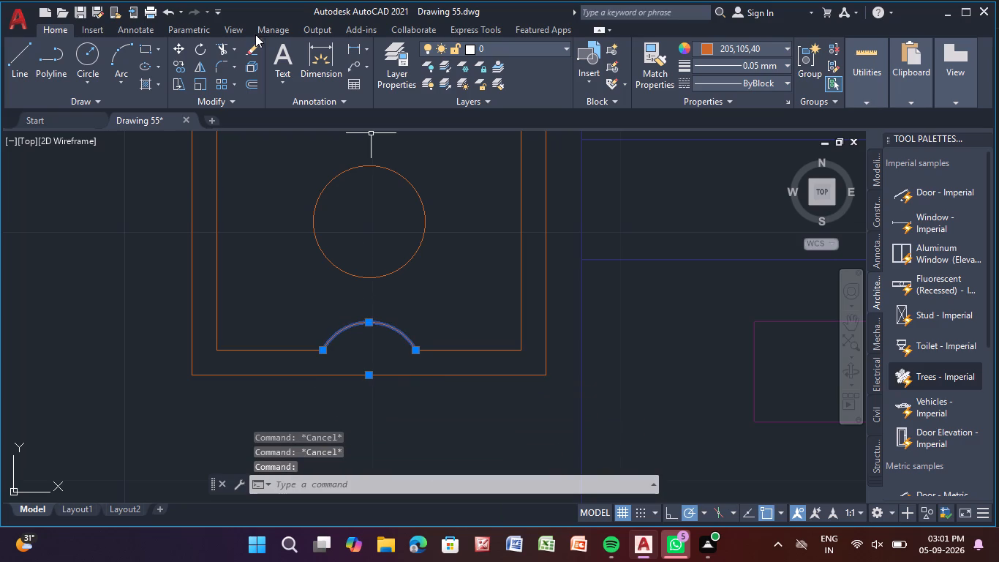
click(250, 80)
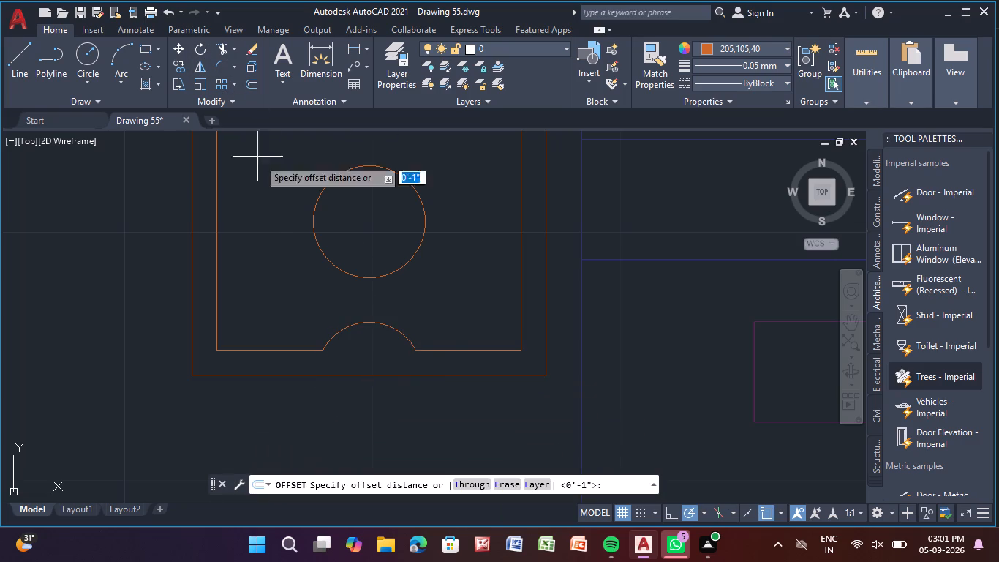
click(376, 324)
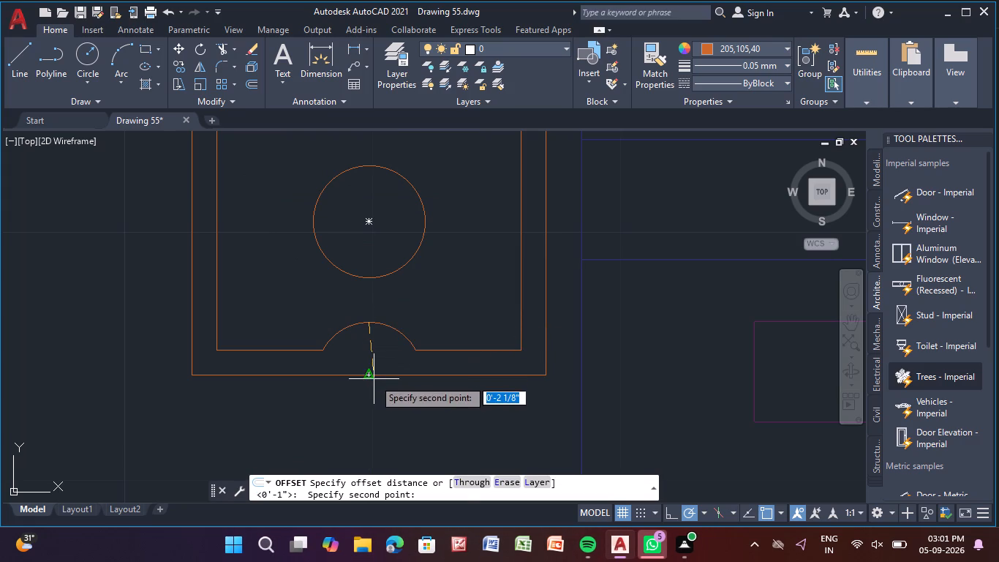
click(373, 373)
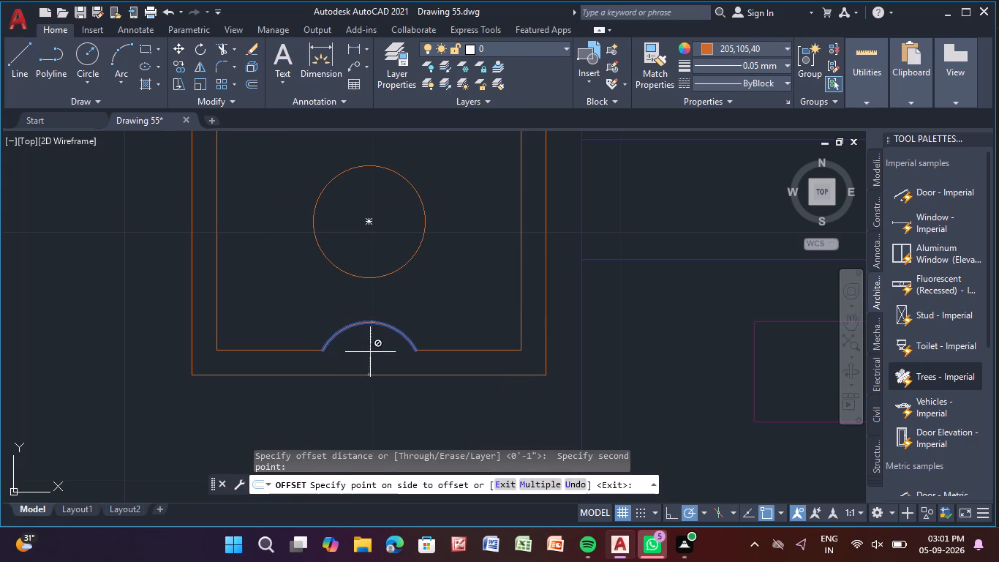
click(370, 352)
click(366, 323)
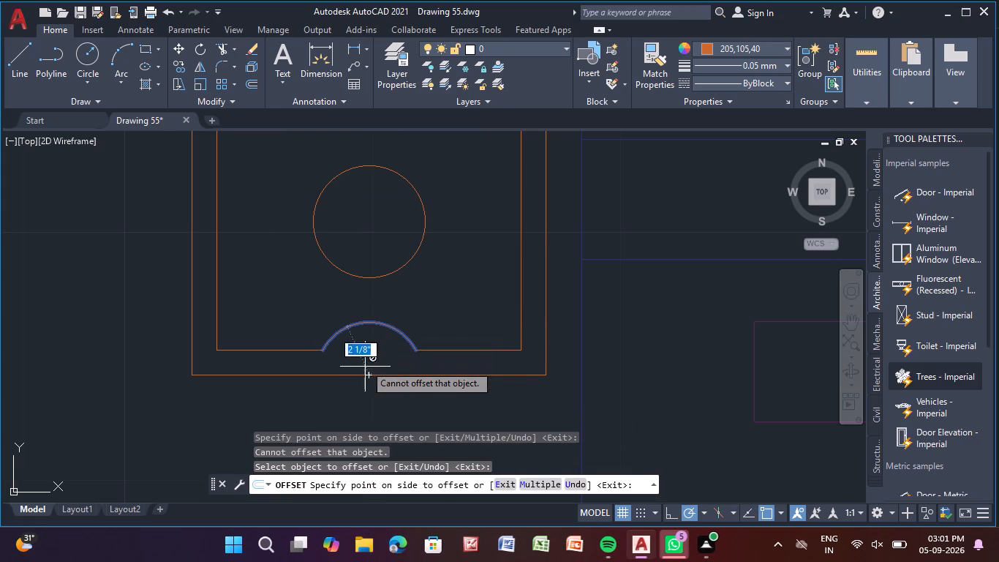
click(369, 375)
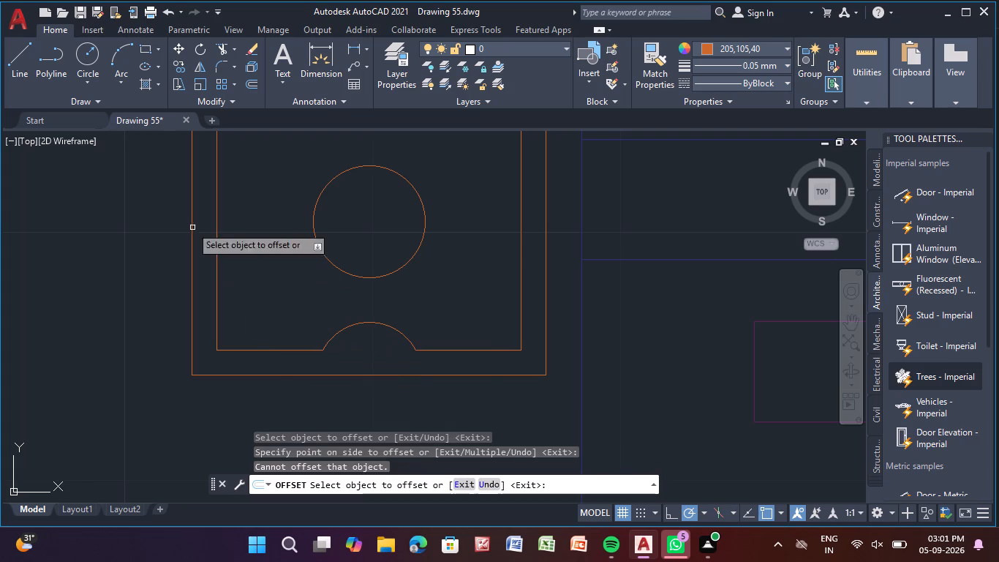
Draw a smaller circle inside the notch arc, centred on the midpoint of the table's outer south edge.
click(93, 48)
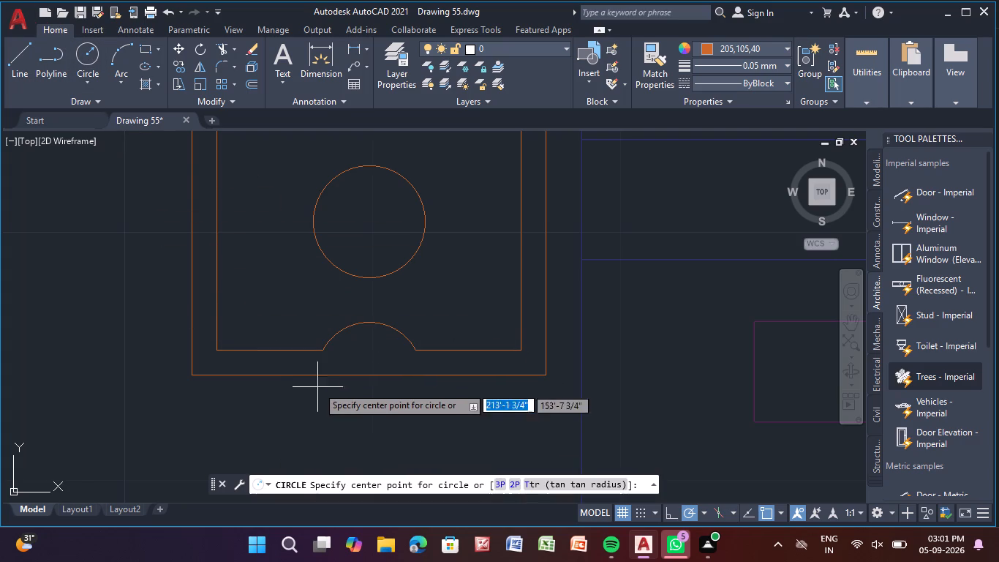
click(366, 374)
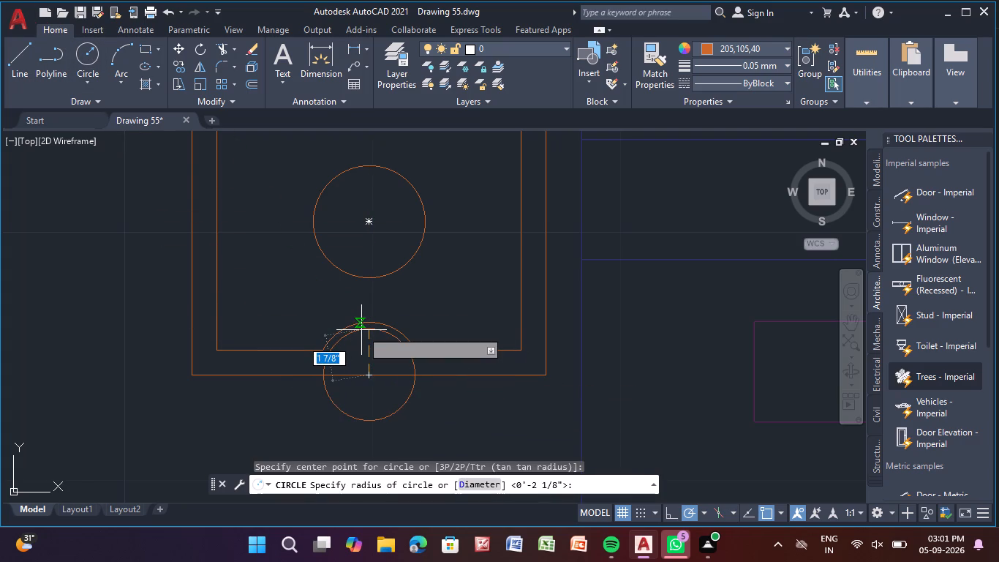
click(361, 337)
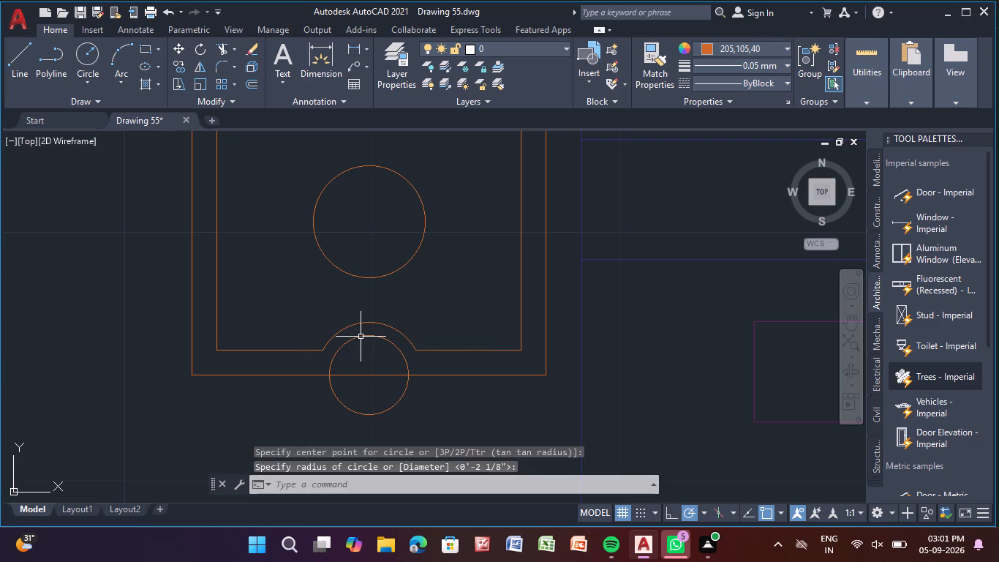
Trim the smaller circle's lower half and the outer south edge inside it to form a semicircular notch.
click(225, 48)
click(340, 398)
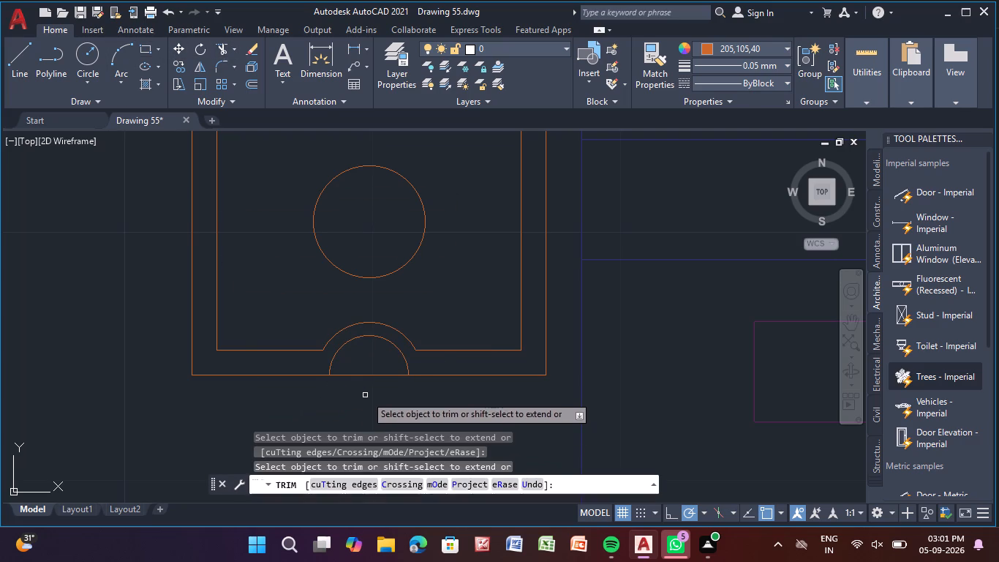
drag(364, 372, 361, 394)
scroll(361, 394, down, 1)
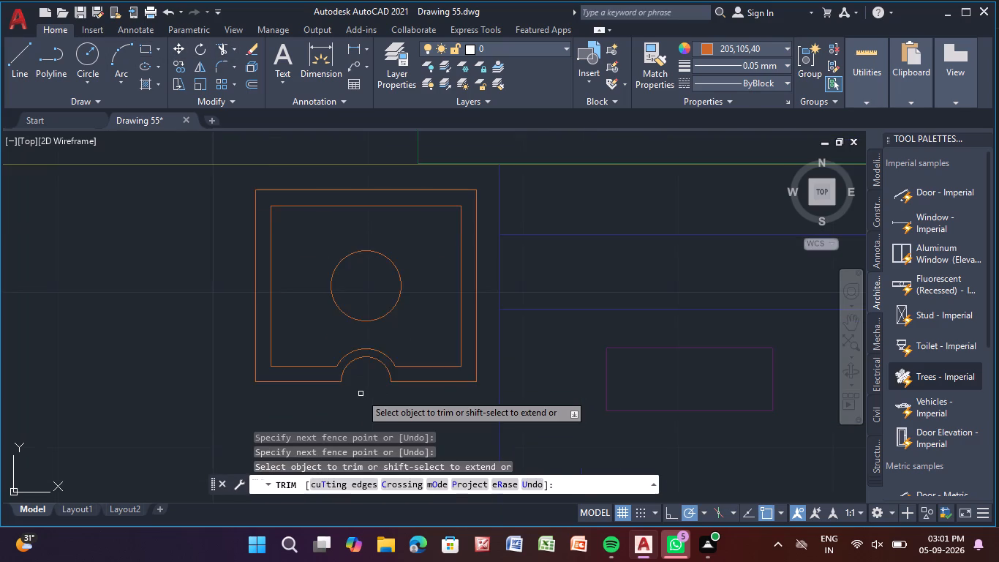
scroll(361, 394, down, 2)
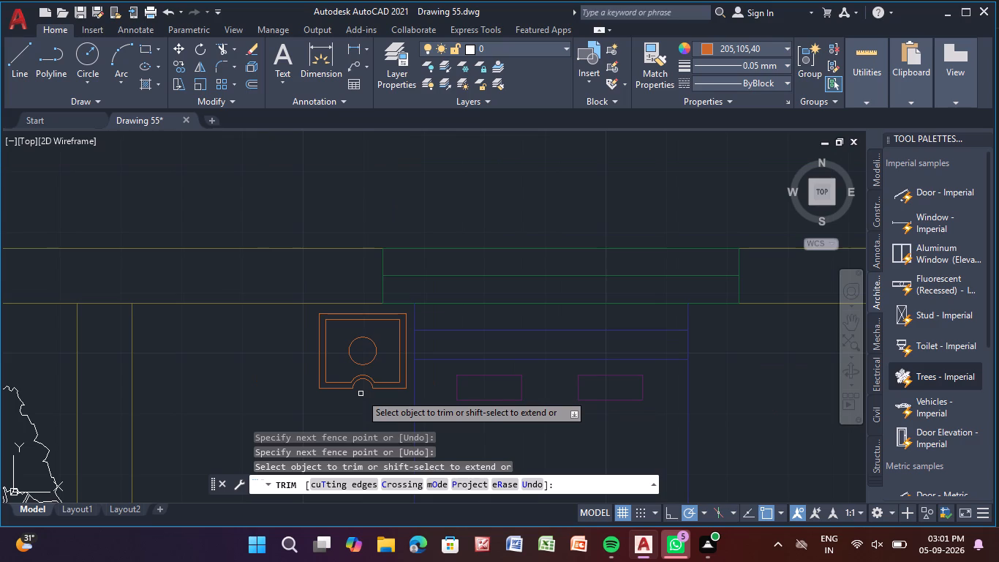
key(Escape)
key(Escape)
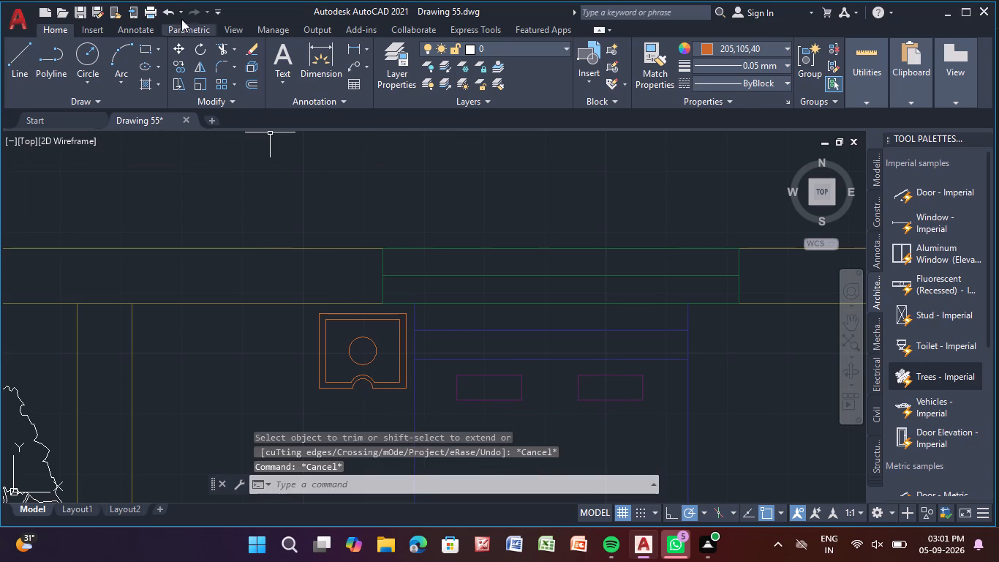
Hatch the inside of the circle at the centre of the bedside table with the HOUND pattern.
click(138, 78)
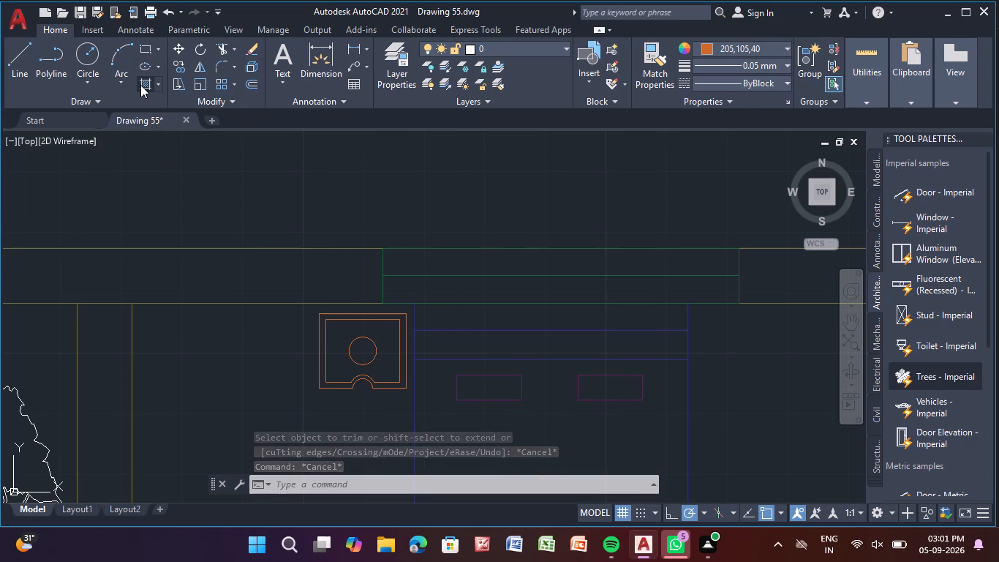
click(143, 84)
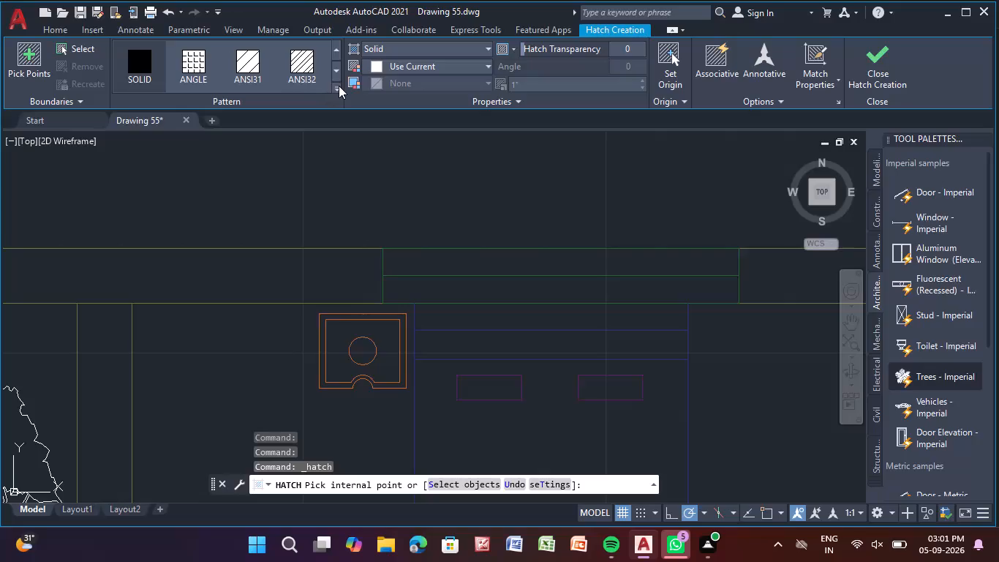
click(339, 85)
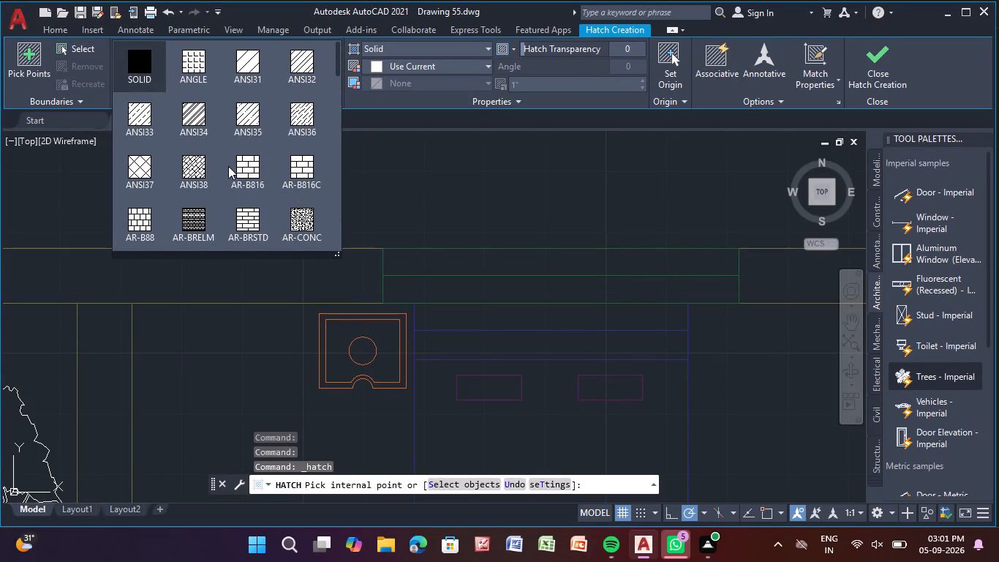
scroll(227, 166, down, 3)
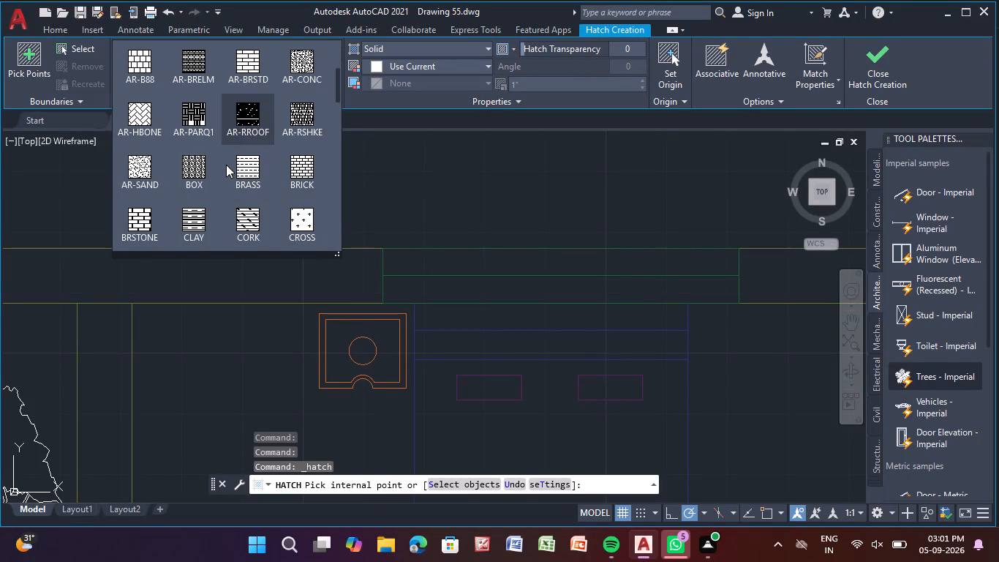
scroll(205, 132, down, 2)
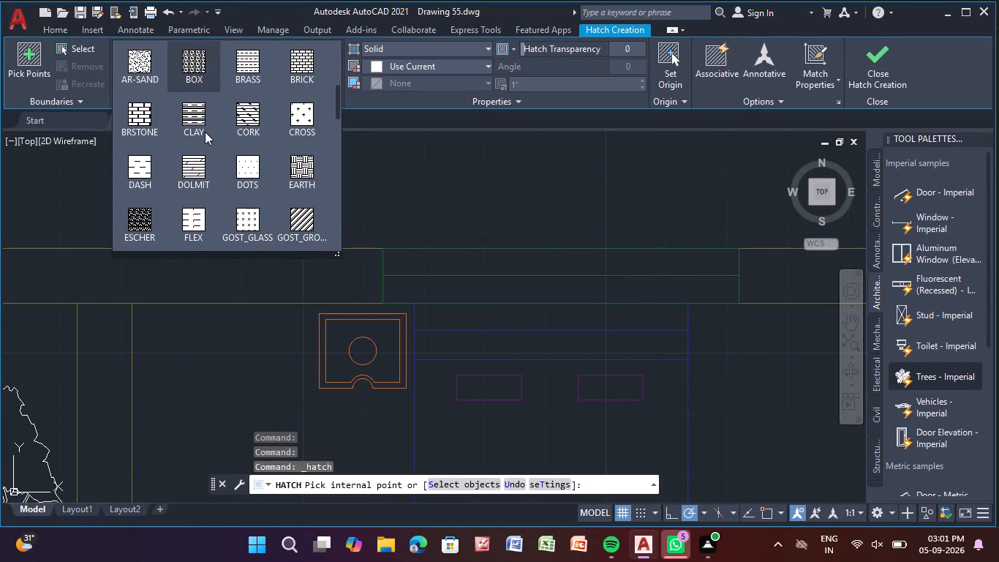
scroll(205, 132, down, 4)
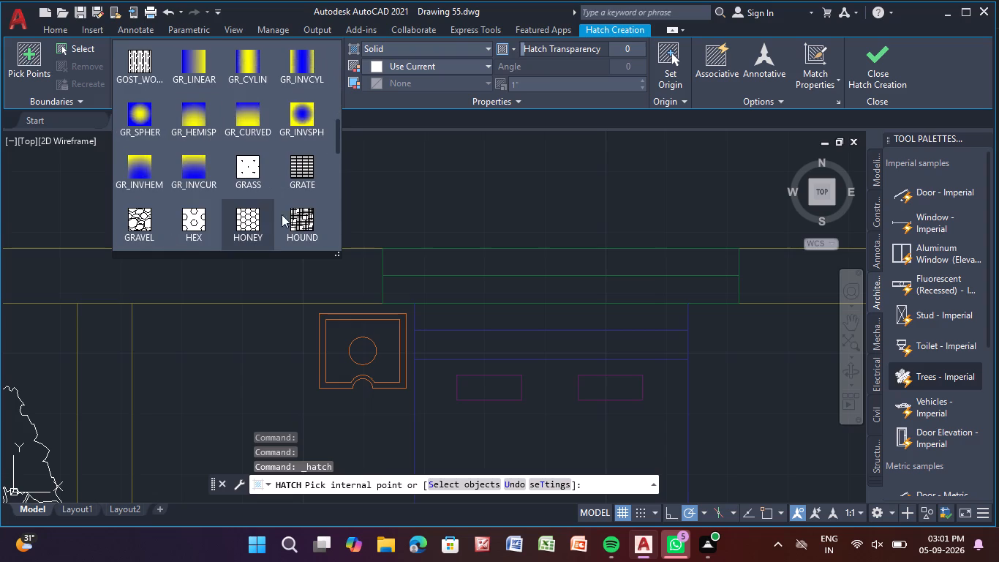
click(304, 217)
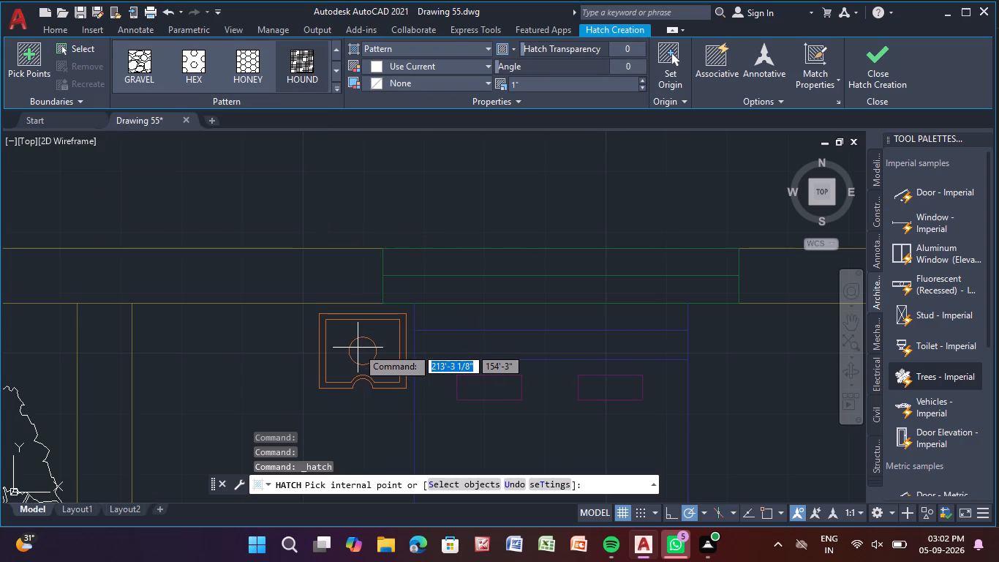
scroll(358, 348, up, 2)
click(361, 345)
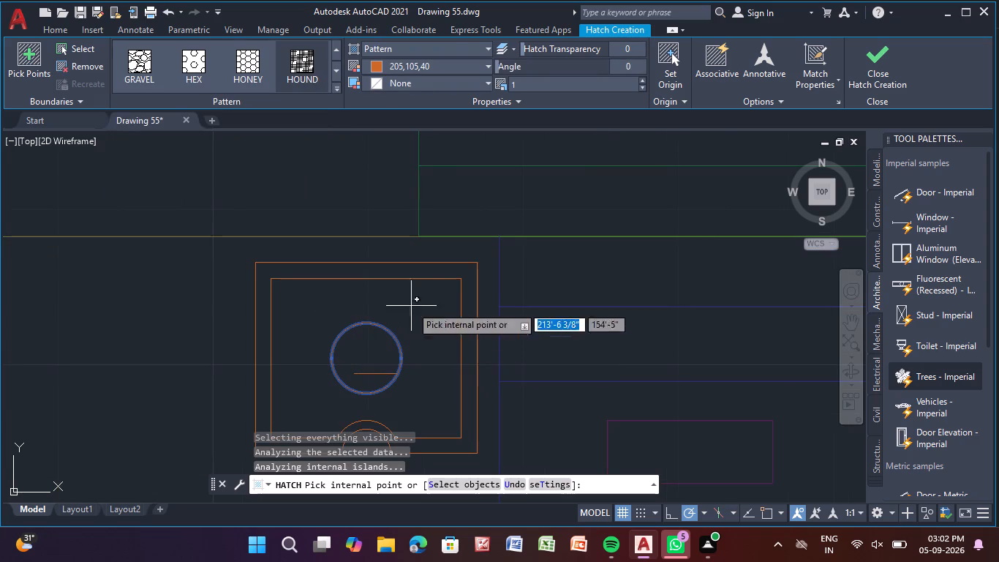
Set the circle hatch's pattern scale to 0.22 and finish the hatch.
triple_click(641, 88)
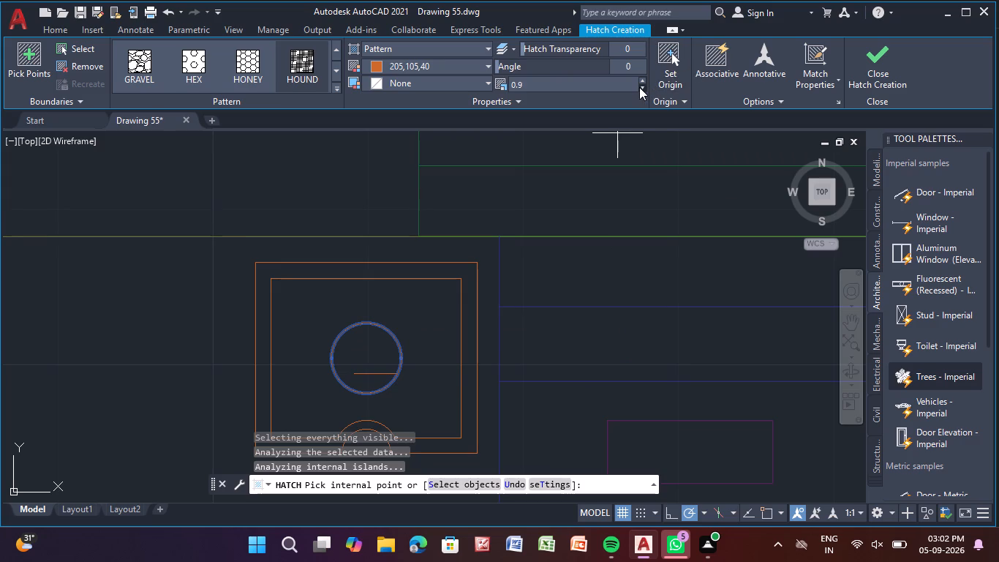
triple_click(639, 87)
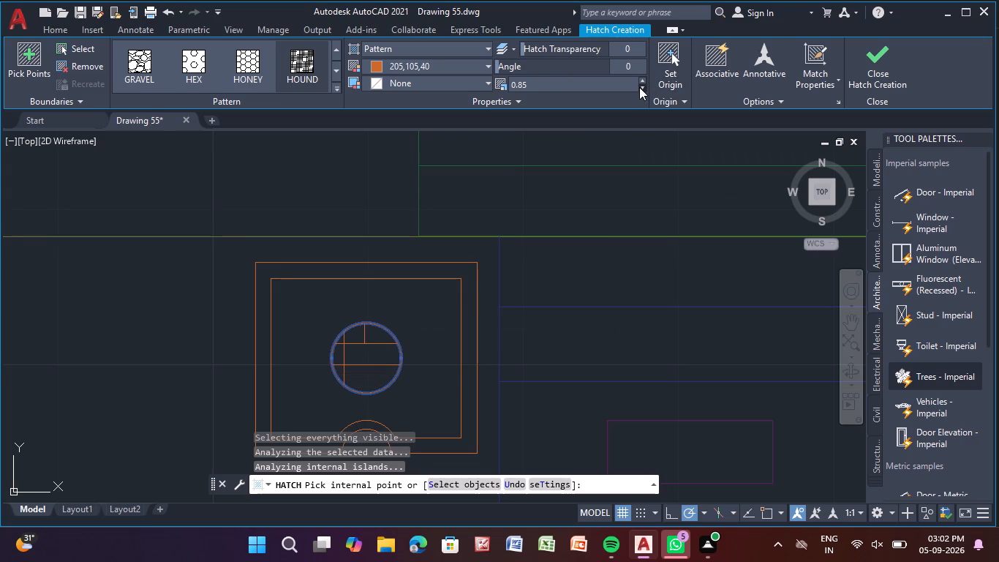
triple_click(639, 87)
triple_click(639, 87)
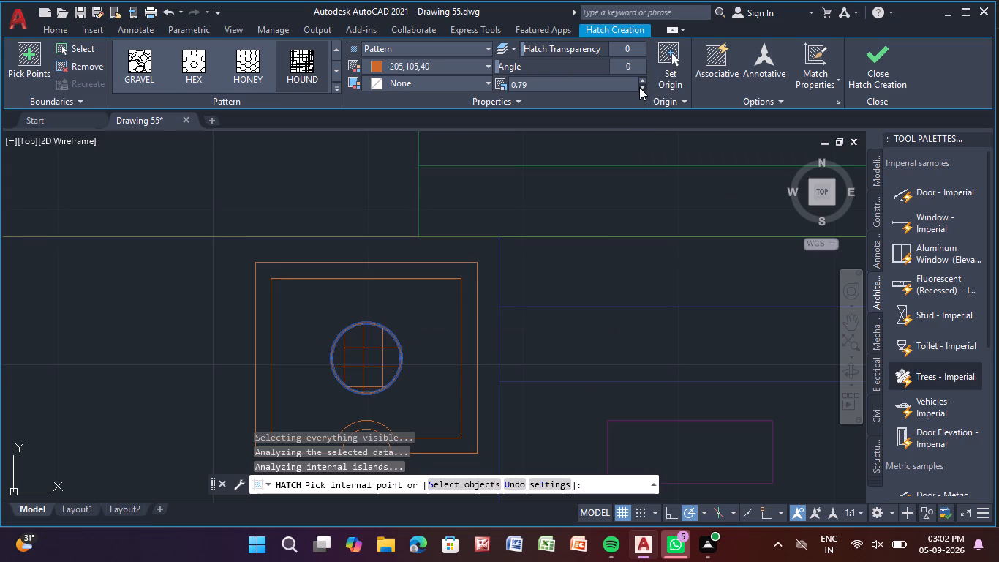
triple_click(639, 87)
triple_click(639, 87)
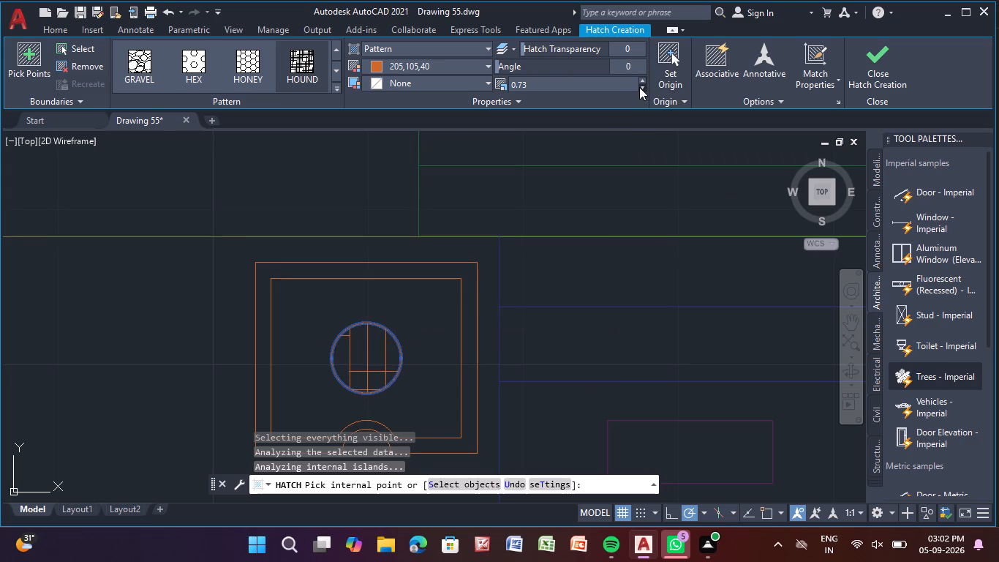
triple_click(639, 87)
click(639, 87)
triple_click(639, 87)
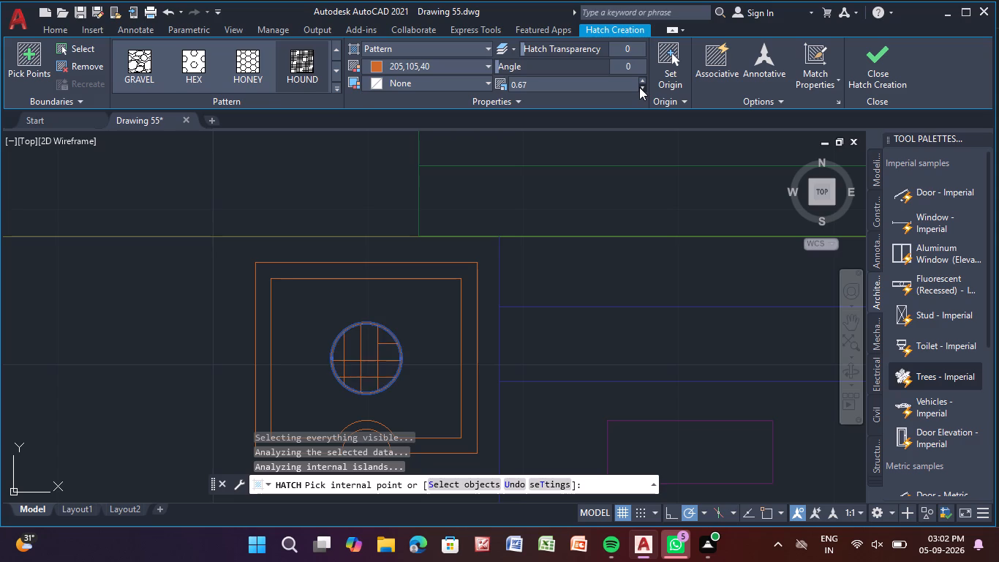
triple_click(639, 87)
double_click(639, 87)
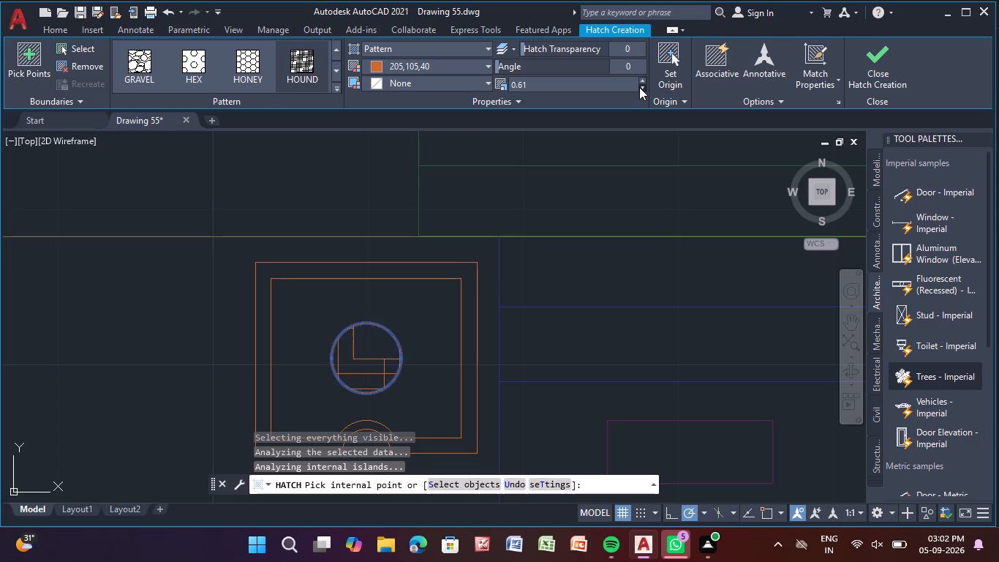
triple_click(639, 87)
triple_click(639, 86)
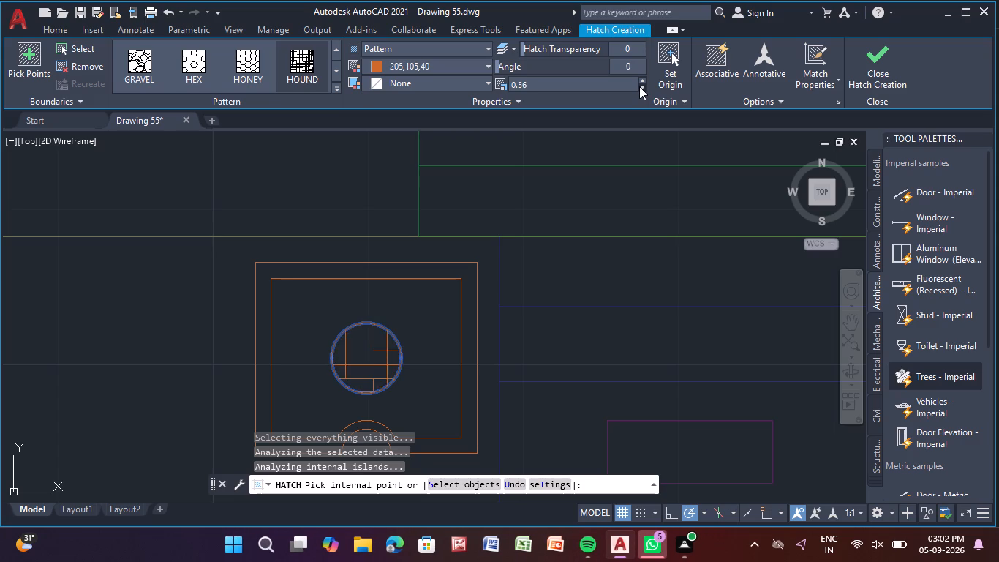
triple_click(639, 86)
triple_click(639, 86)
triple_click(639, 86)
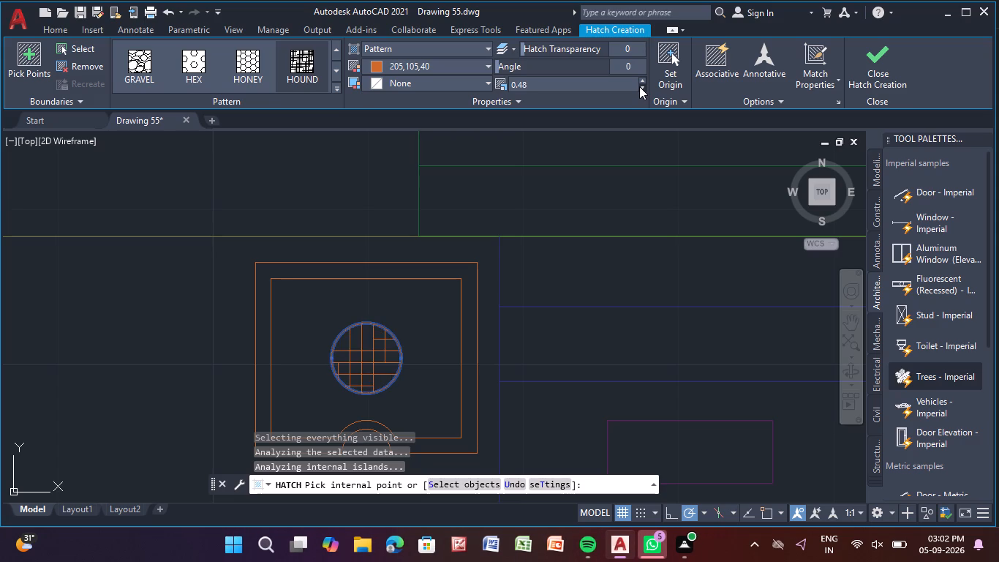
triple_click(639, 86)
triple_click(639, 86)
triple_click(639, 86)
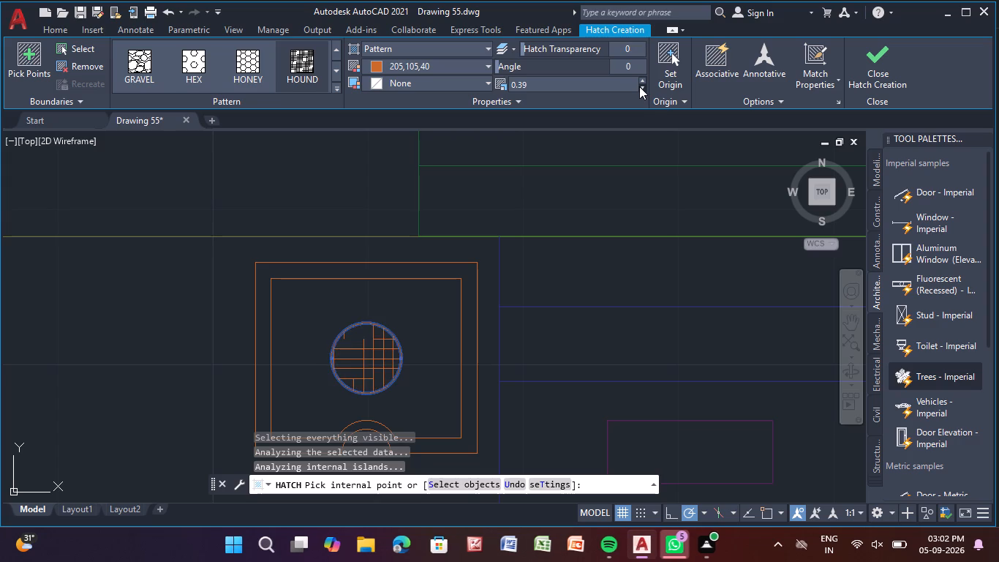
triple_click(639, 86)
triple_click(639, 86)
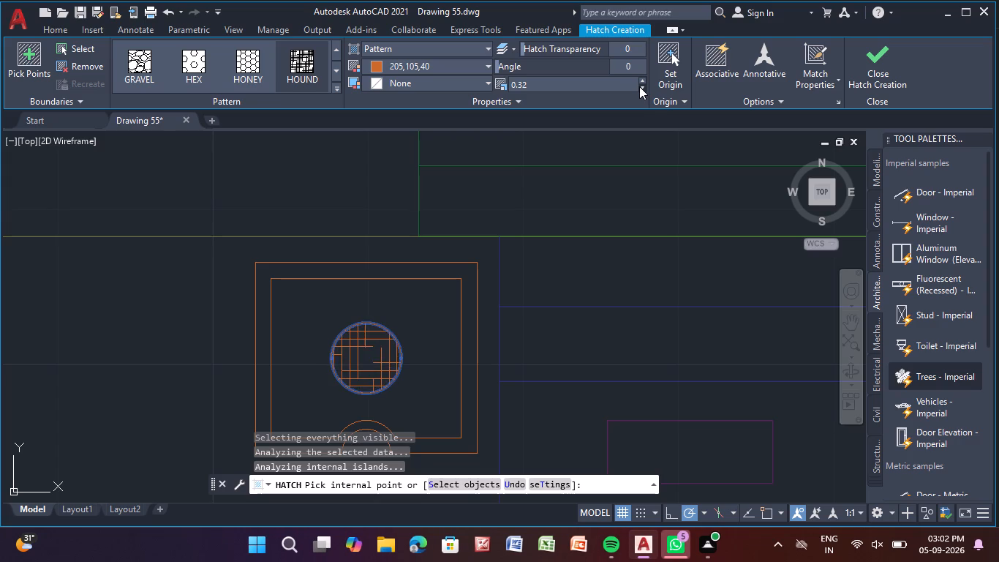
triple_click(639, 86)
triple_click(639, 86)
triple_click(639, 86)
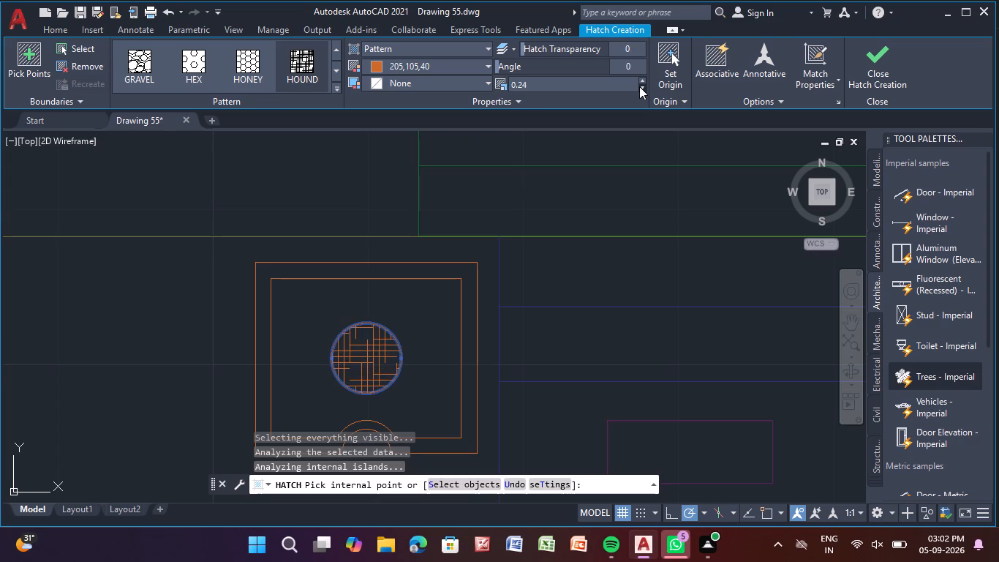
triple_click(638, 86)
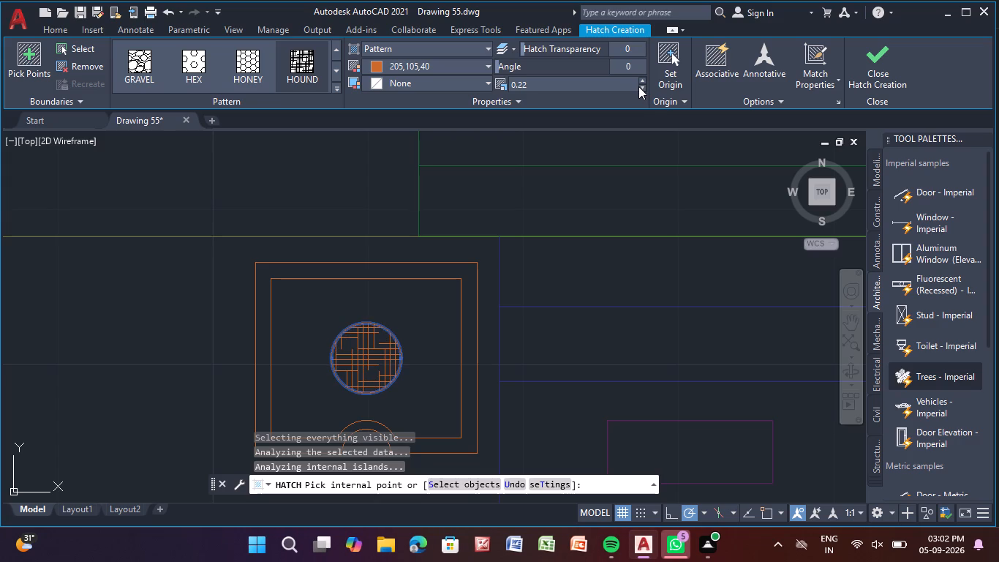
click(638, 86)
click(638, 86)
click(638, 86)
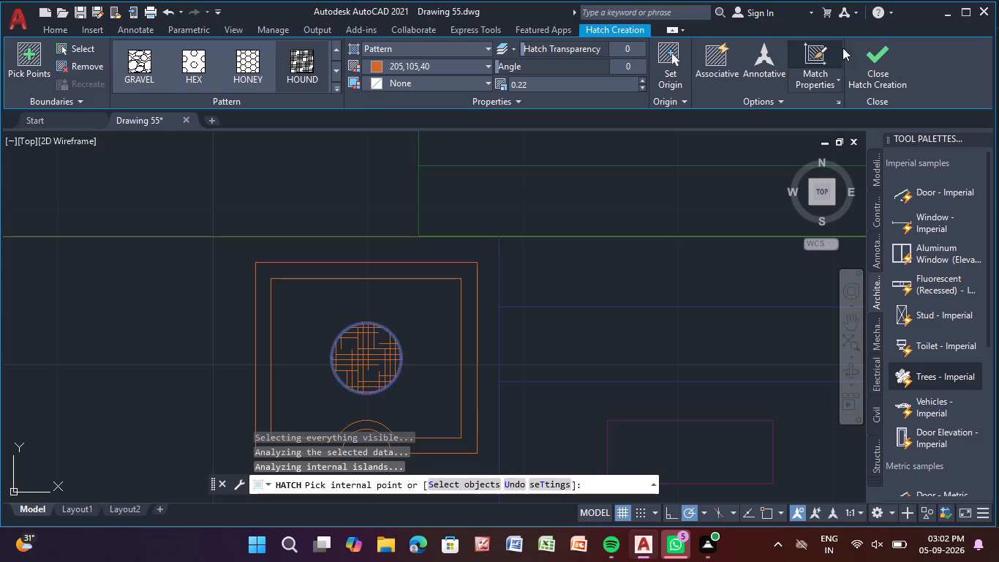
click(883, 62)
Group Bedroom 1's bed outline, its two headboard lines and both pillow rectangles into a single group.
scroll(369, 331, down, 1)
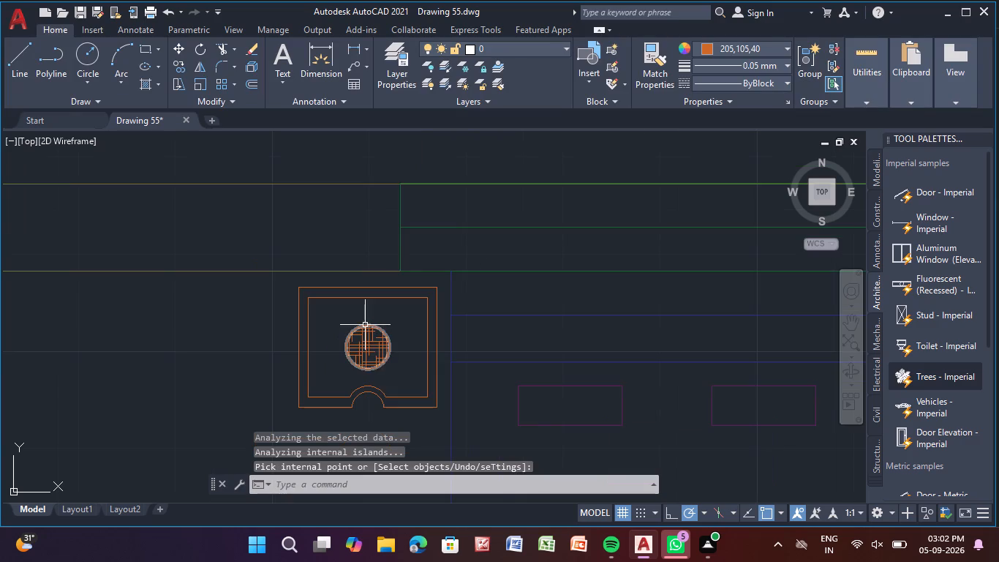
middle_drag(365, 325, 345, 285)
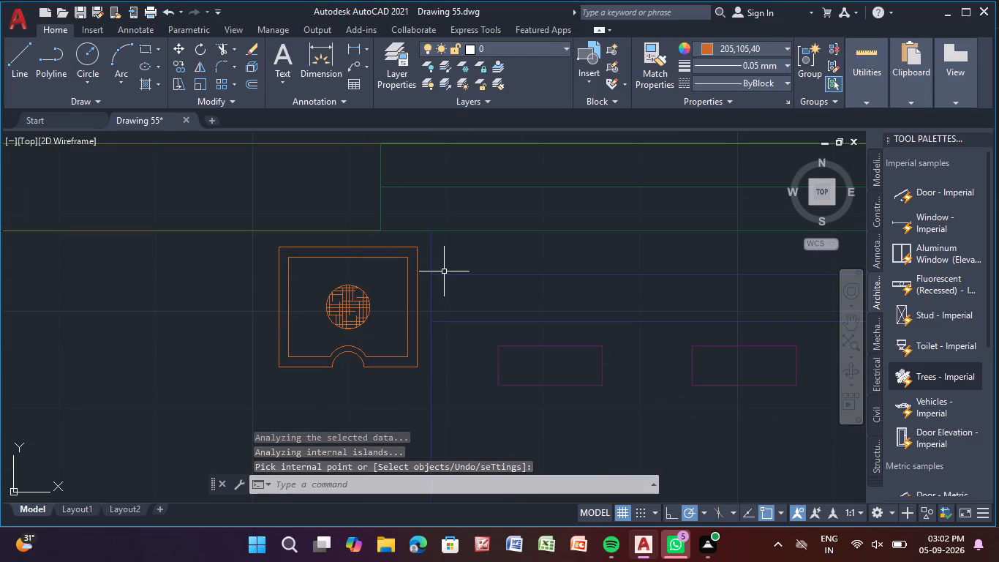
click(442, 274)
click(429, 250)
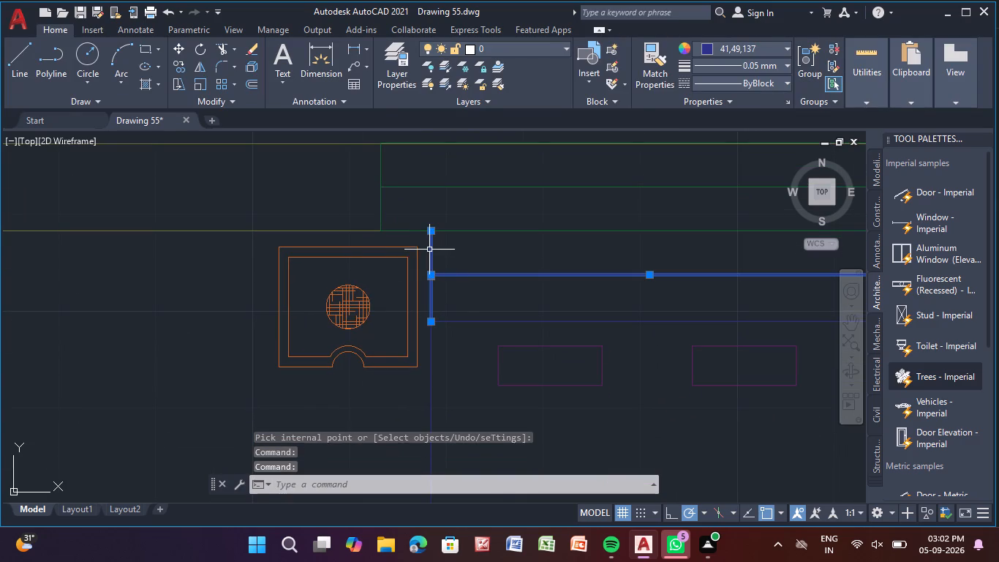
scroll(456, 306, down, 1)
middle_drag(456, 306, 359, 223)
click(372, 234)
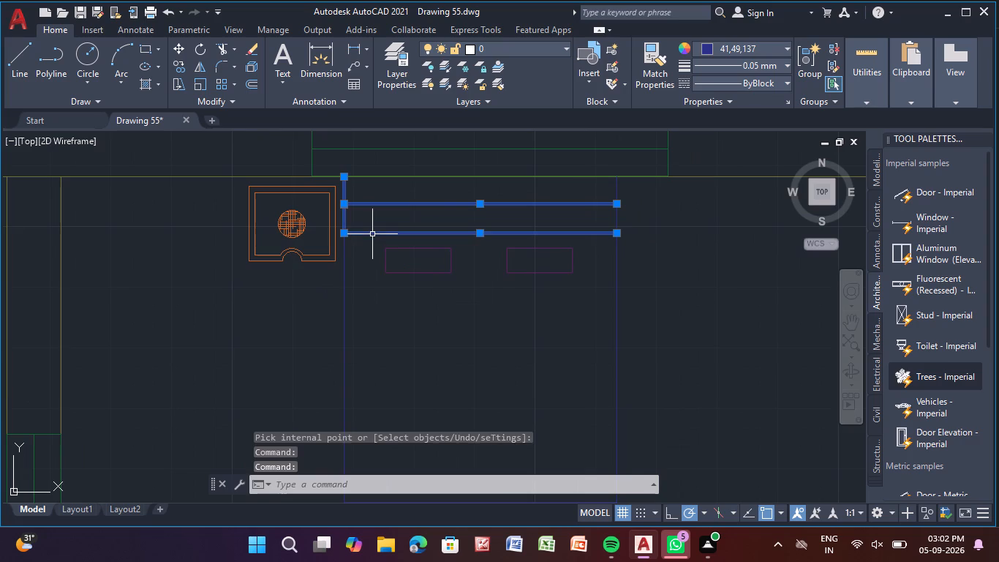
click(616, 188)
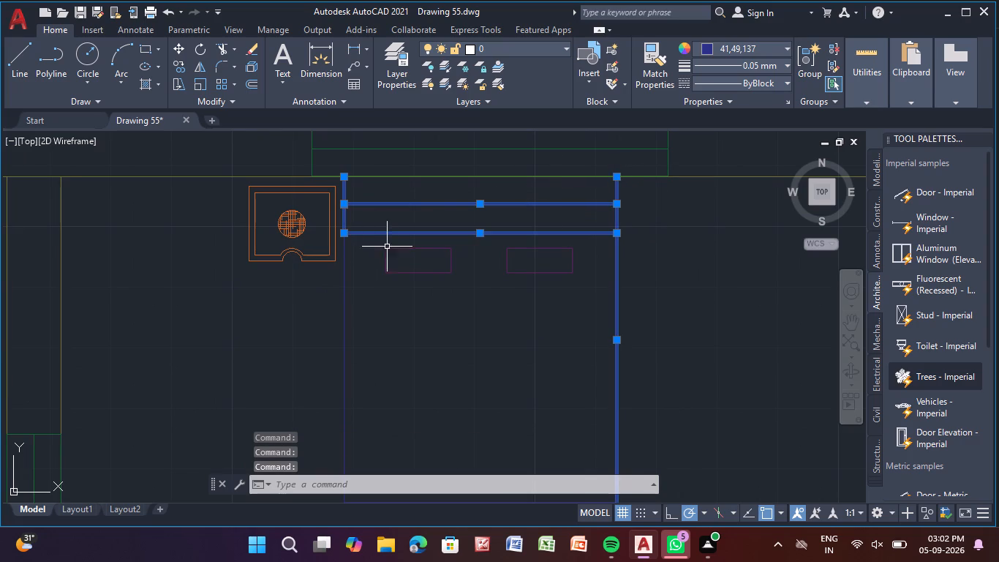
click(345, 272)
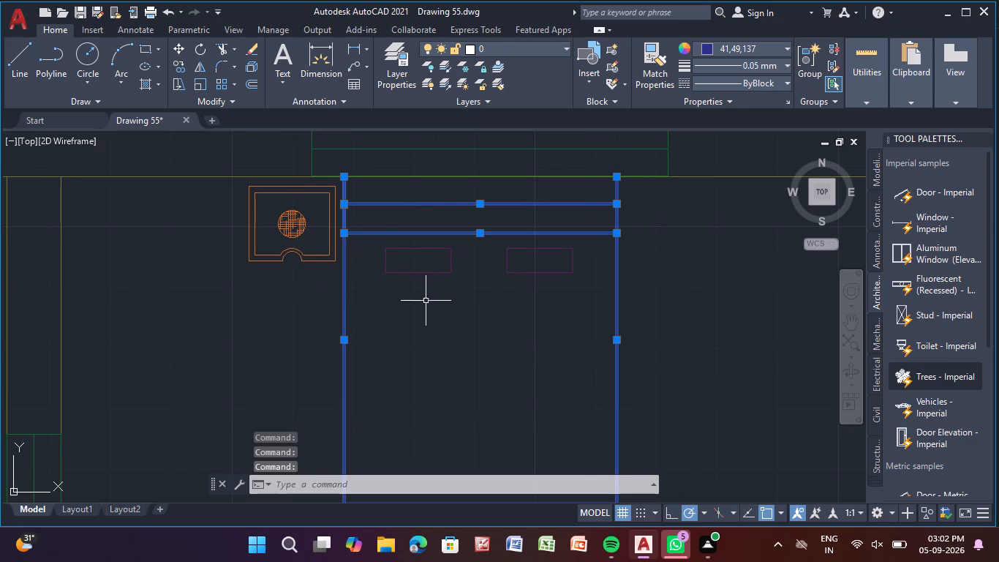
scroll(428, 305, down, 2)
middle_drag(429, 307, 394, 211)
click(411, 287)
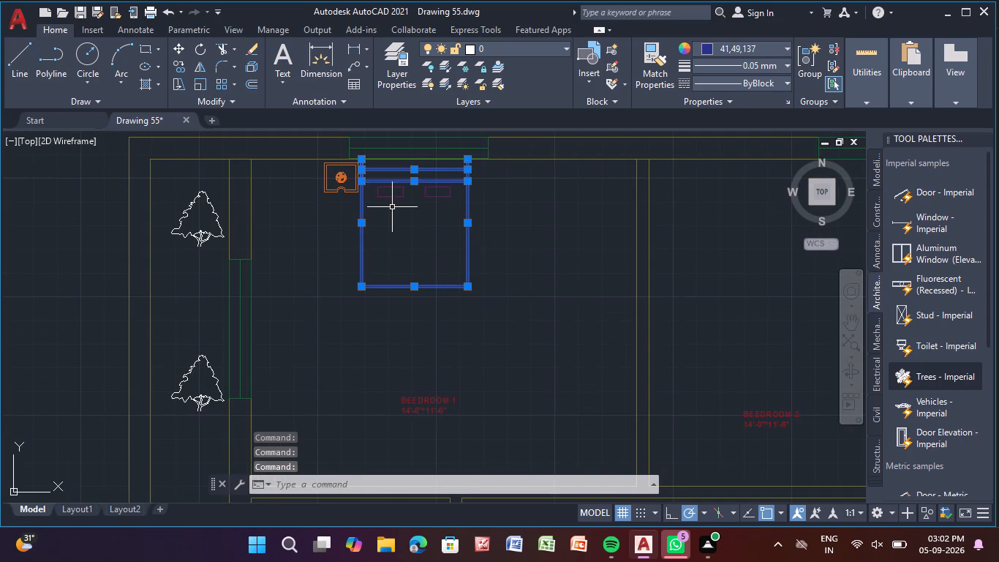
click(391, 197)
click(428, 197)
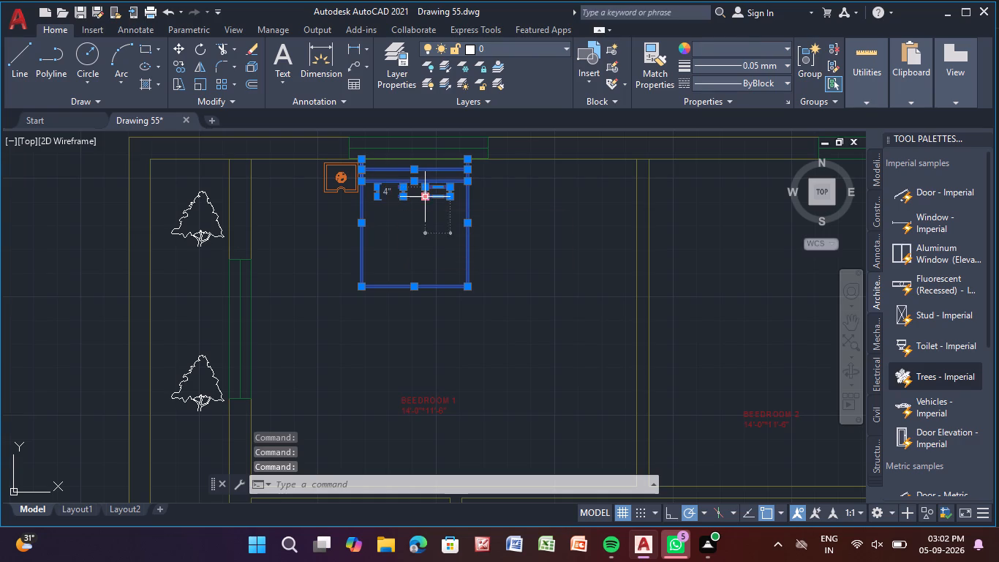
click(803, 50)
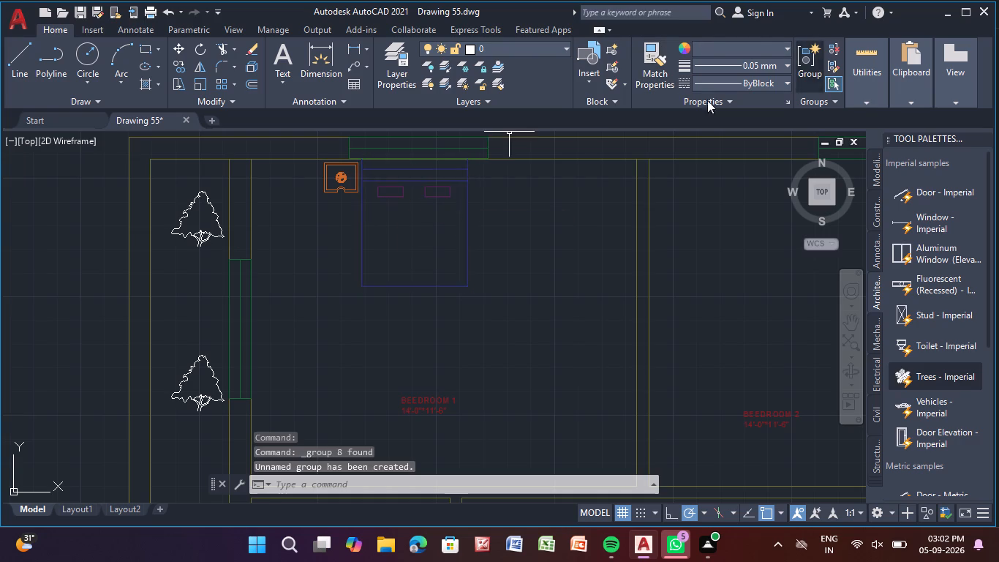
Copy Bedroom 1's grouped bed about 15' straight east into Bedroom 2, with its headboard against the north wall.
click(423, 181)
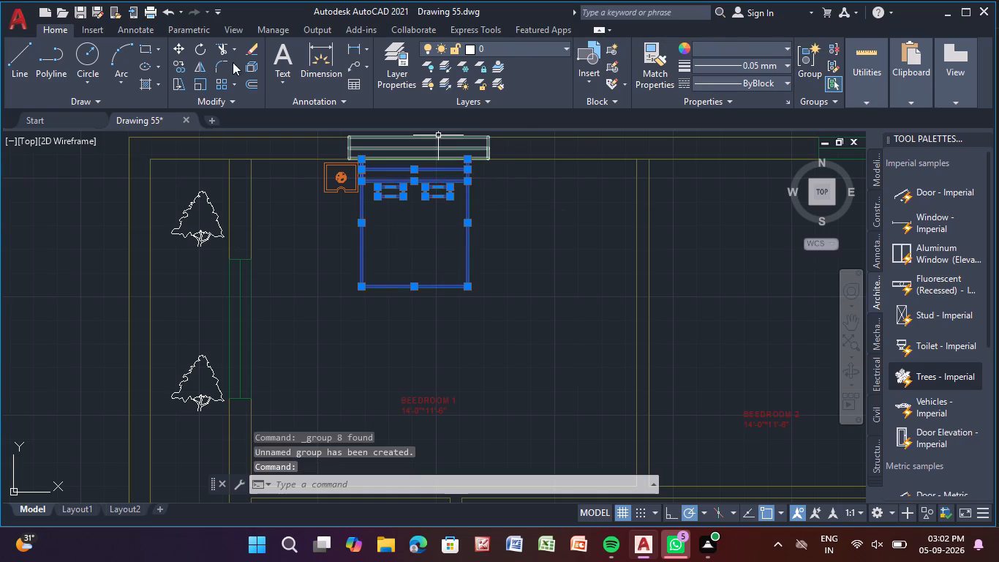
click(181, 65)
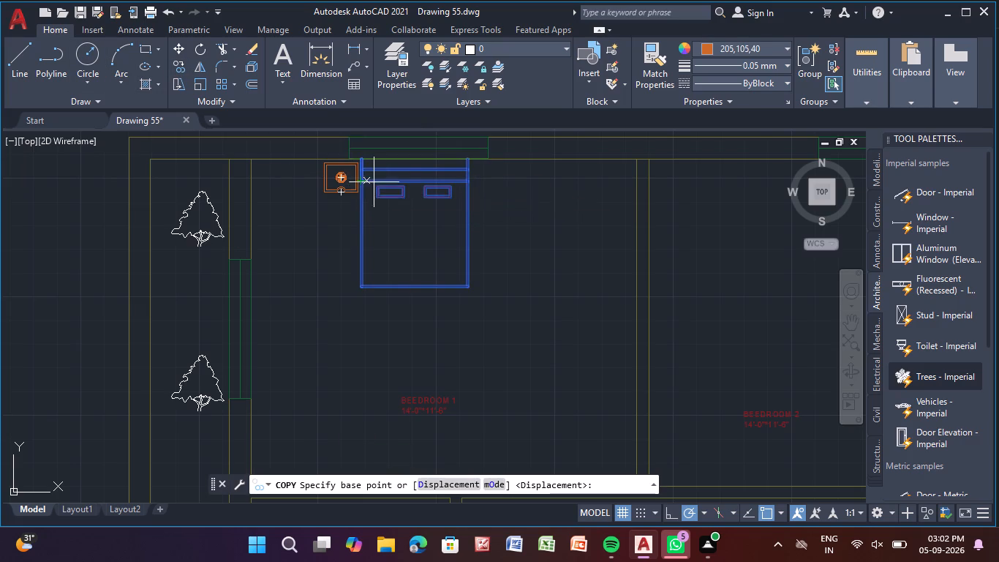
click(404, 184)
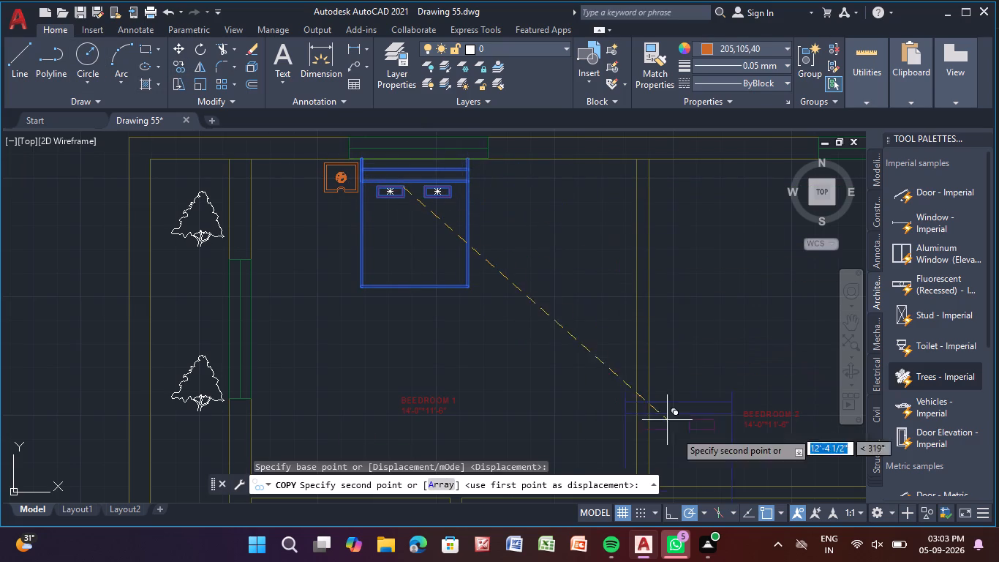
middle_drag(728, 274, 442, 347)
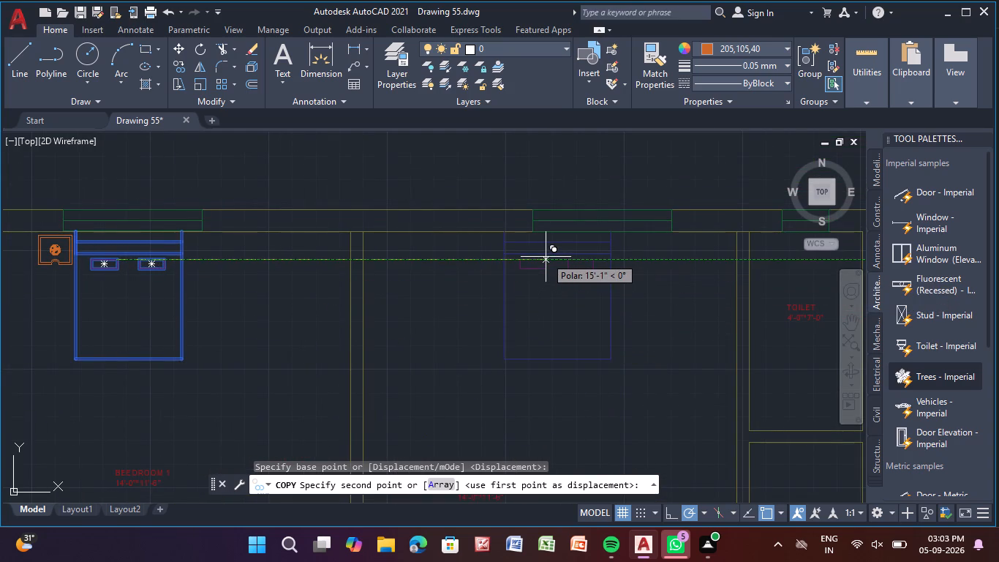
scroll(546, 257, up, 1)
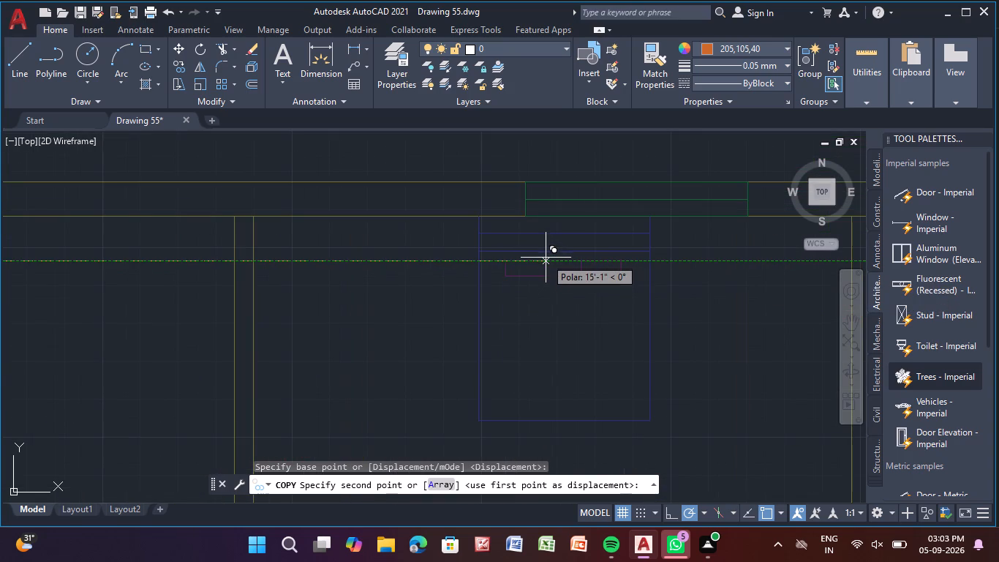
click(551, 258)
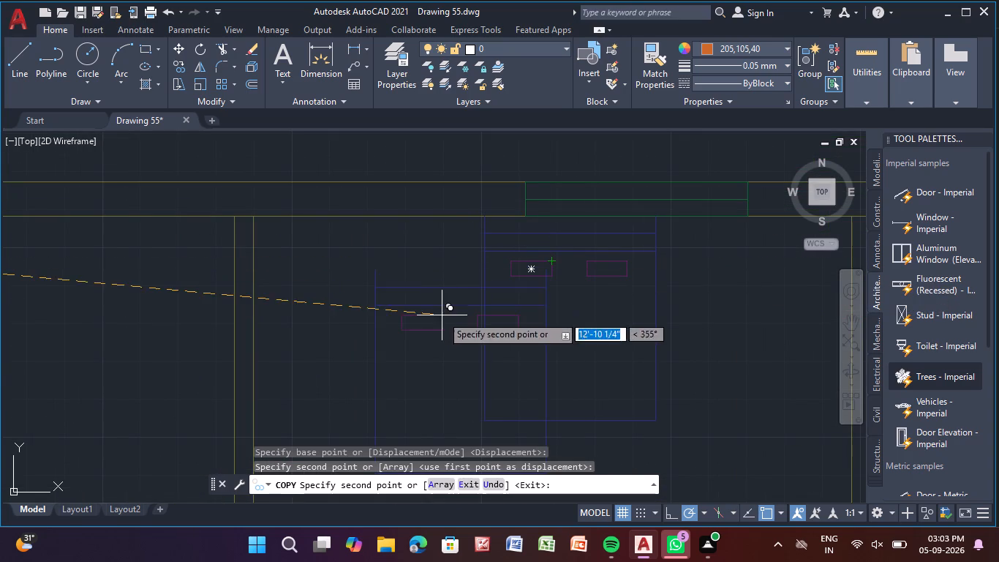
key(Escape)
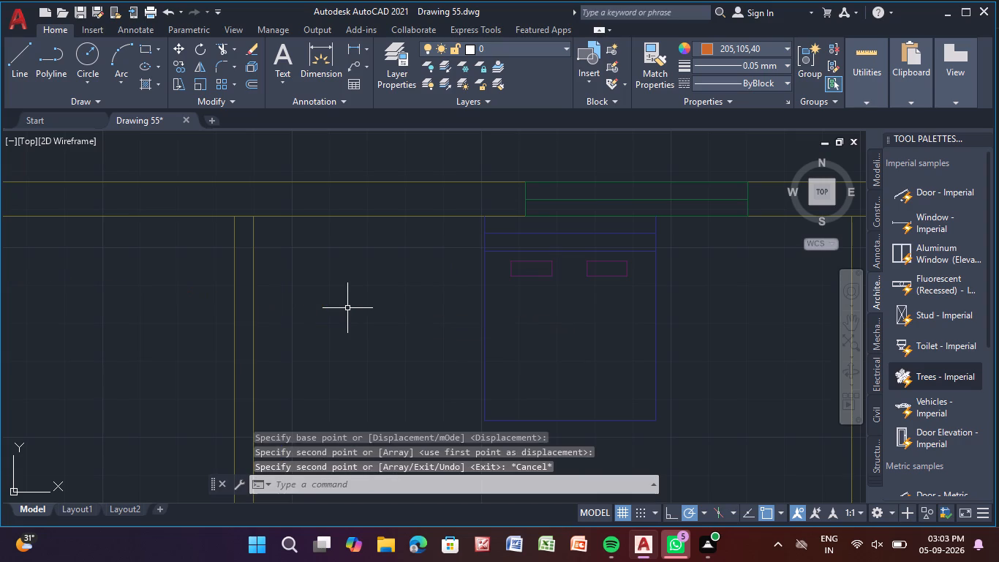
Group the bedside table's outer and inner outlines, the central hatch and both notch arcs into one group.
scroll(339, 310, down, 3)
middle_drag(306, 321, 399, 336)
scroll(282, 307, up, 6)
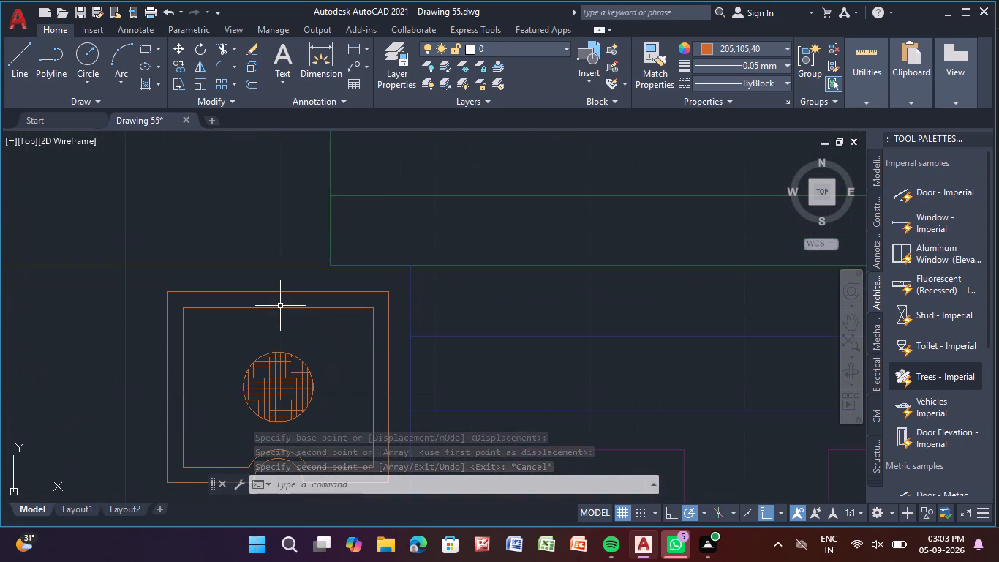
click(286, 292)
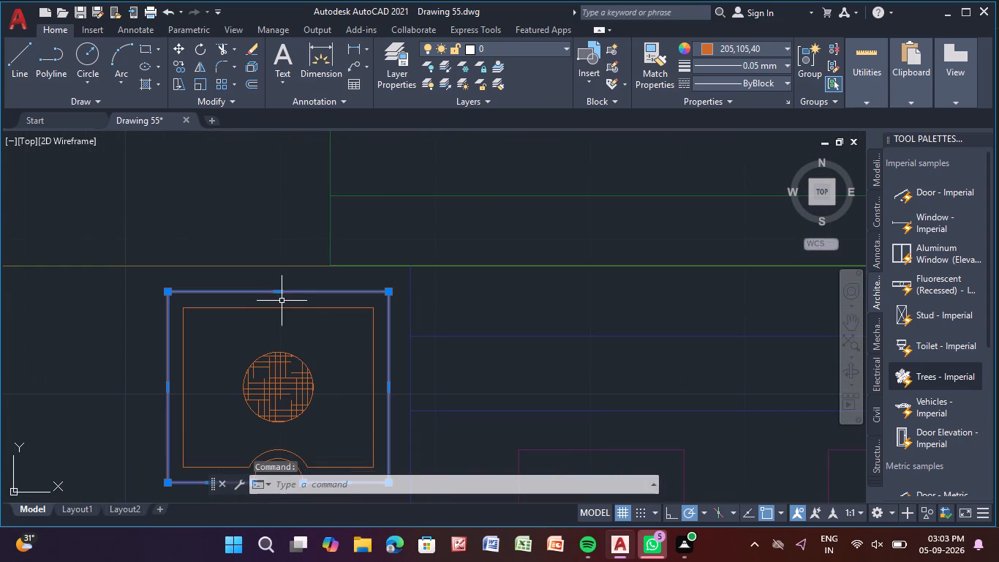
click(279, 306)
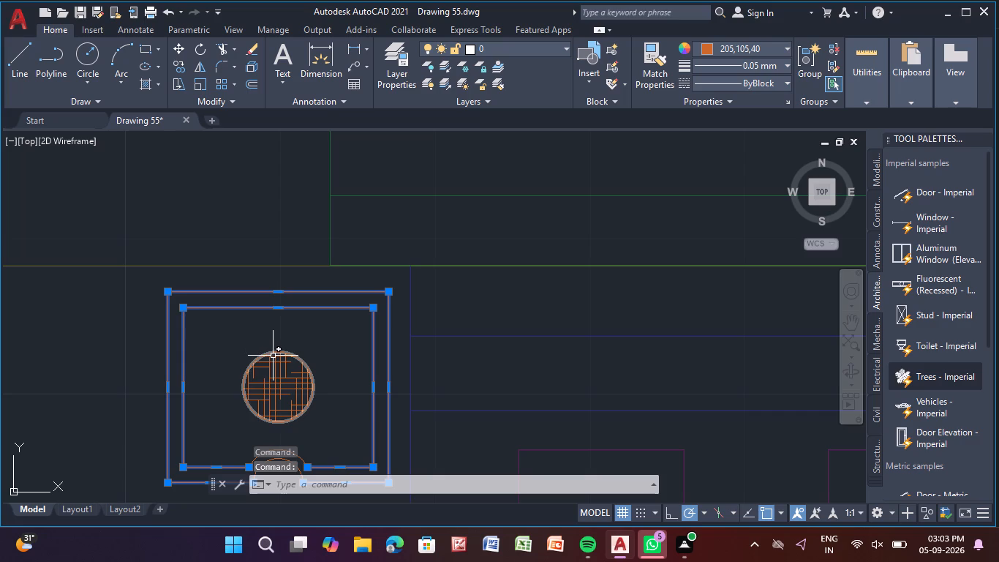
click(274, 356)
scroll(276, 354, up, 4)
middle_drag(278, 343, 345, 236)
scroll(309, 275, down, 3)
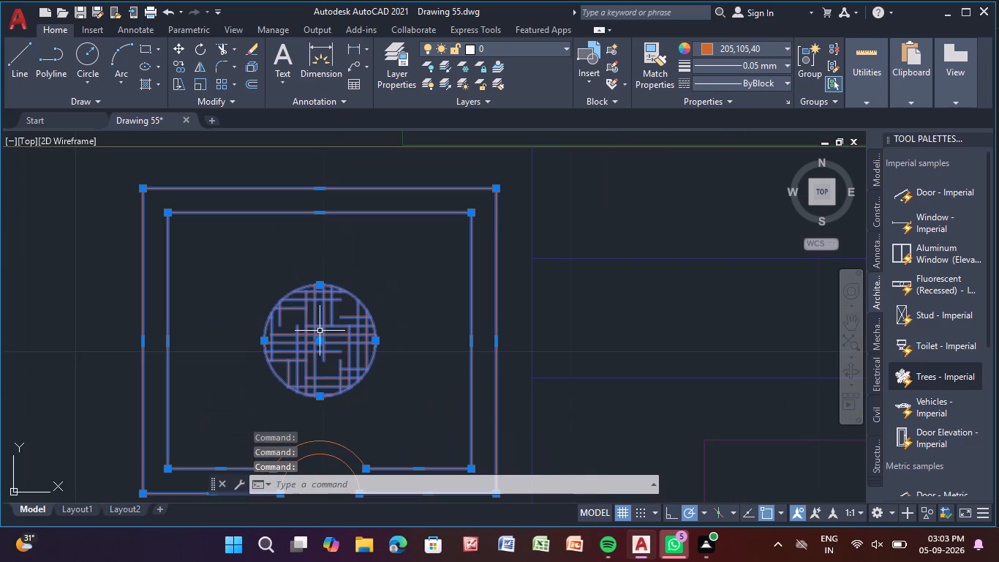
scroll(307, 378, down, 1)
middle_drag(306, 381, 319, 293)
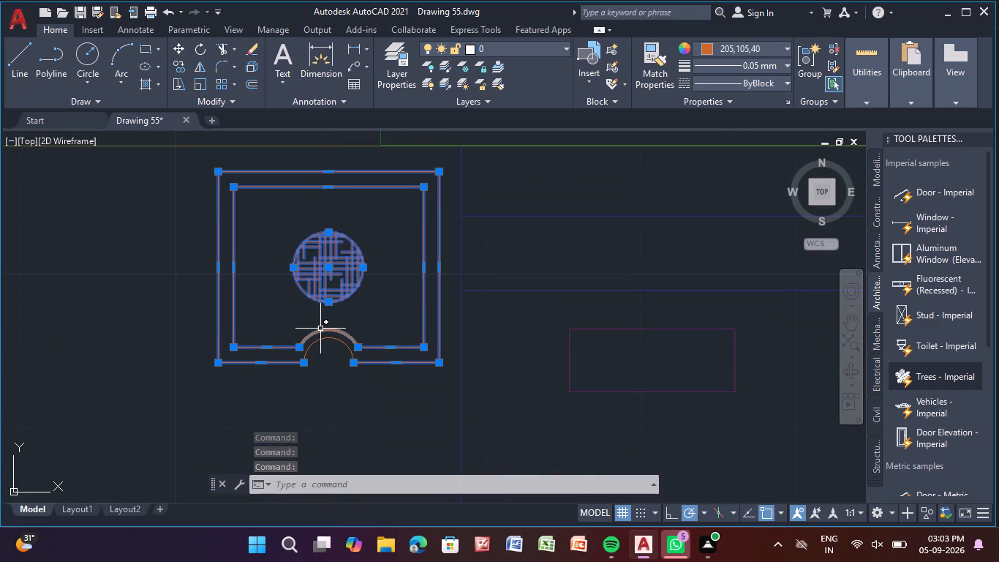
click(320, 329)
click(316, 342)
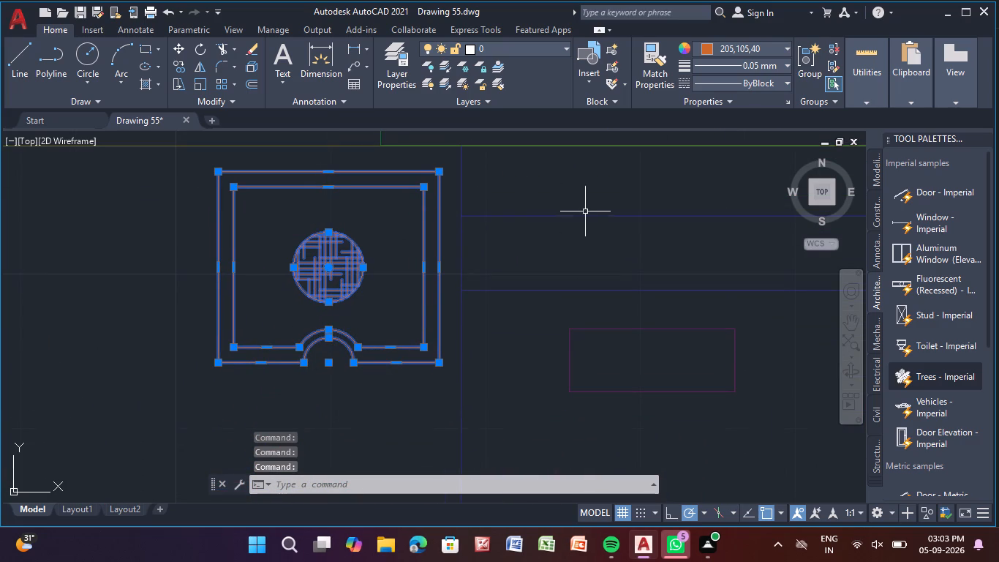
click(804, 59)
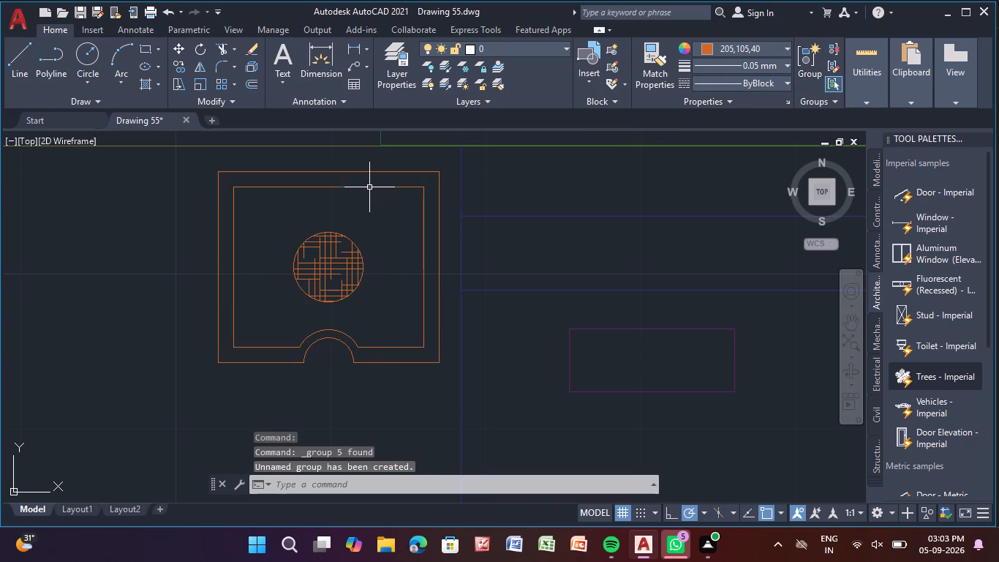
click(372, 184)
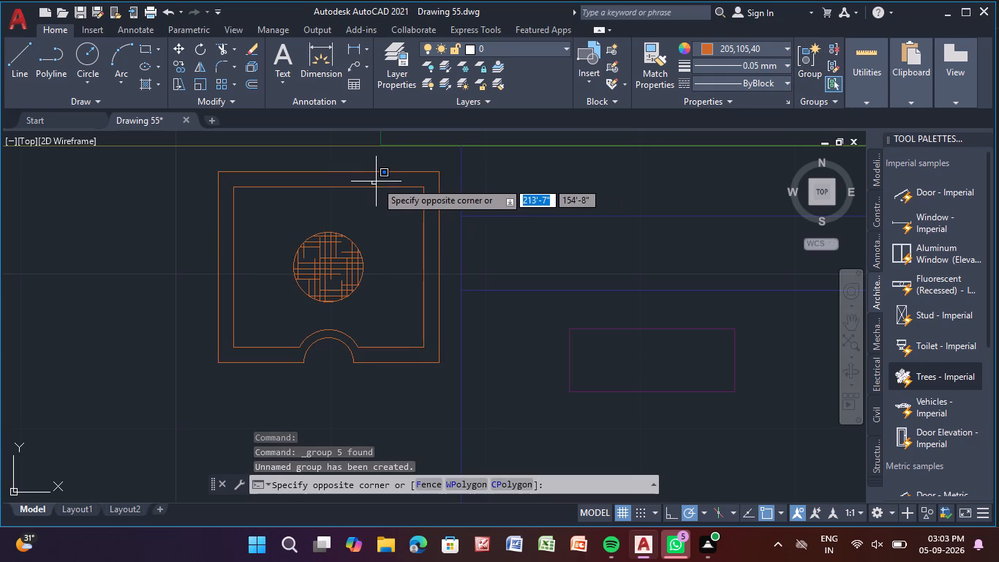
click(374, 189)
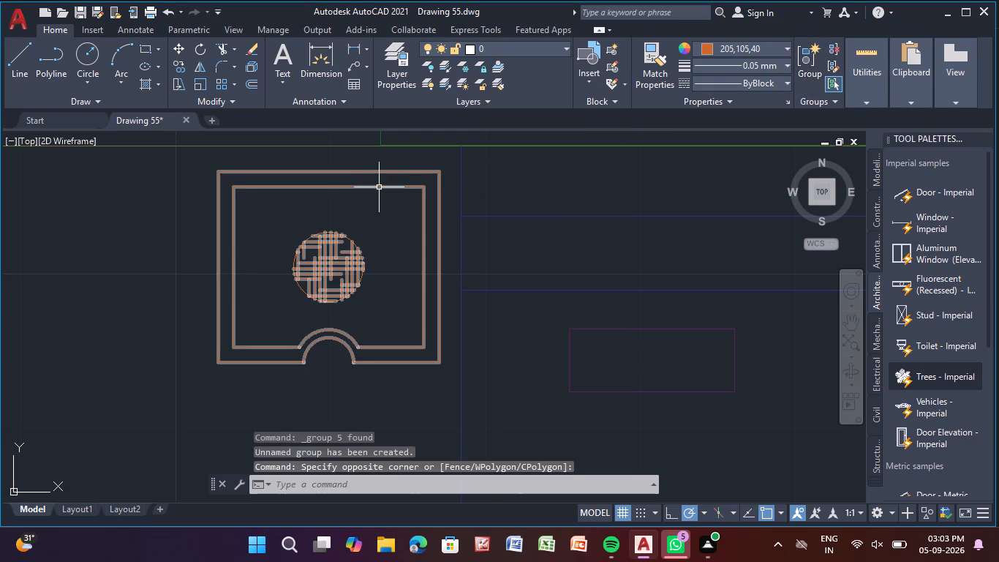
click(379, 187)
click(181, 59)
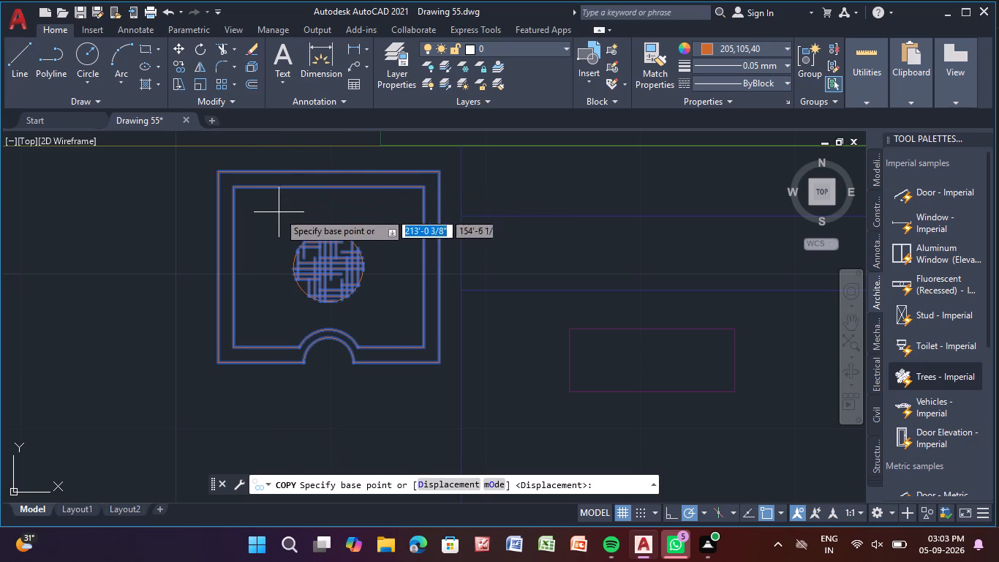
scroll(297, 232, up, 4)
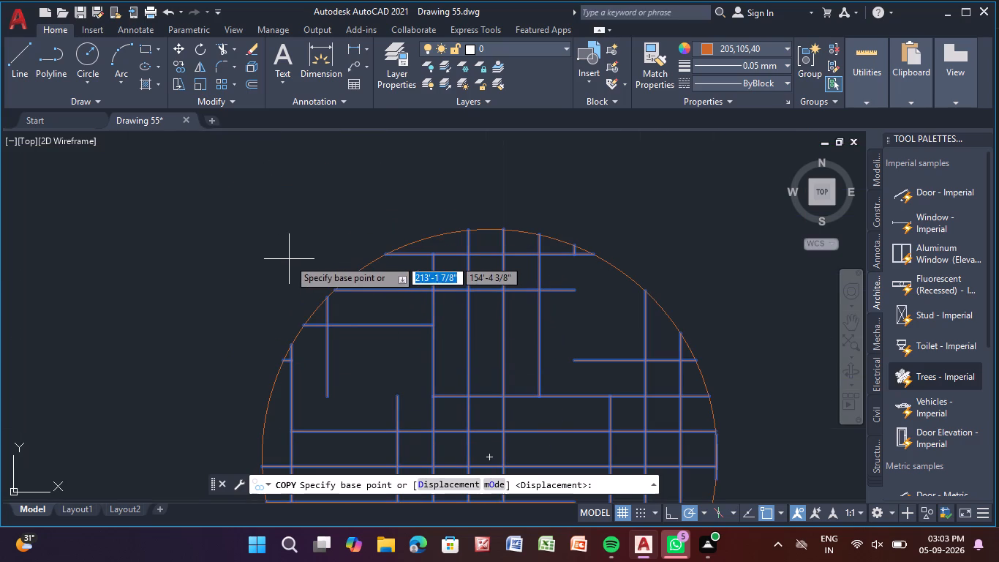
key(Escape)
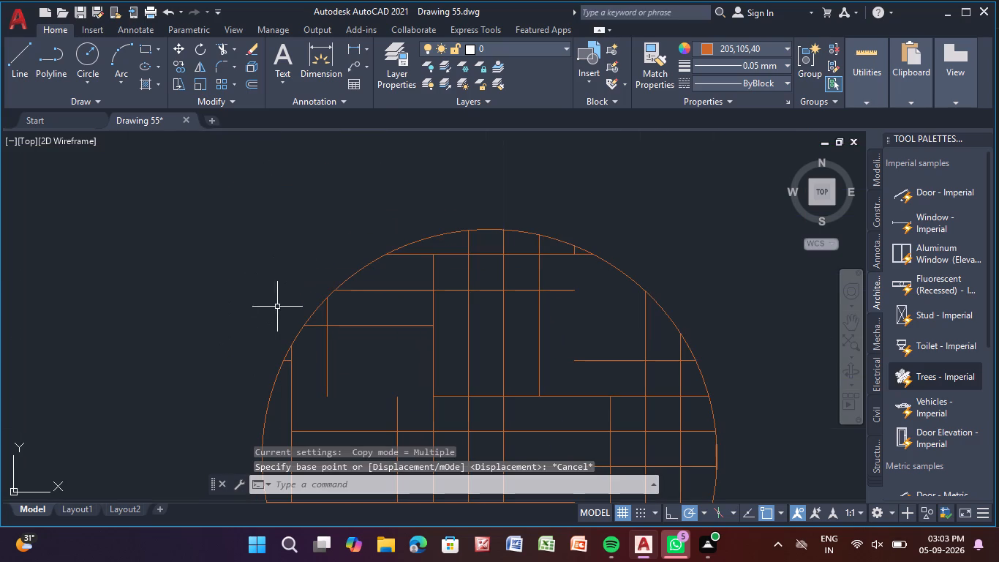
Group the circle around the central hatch together with the existing bedside table group.
click(304, 329)
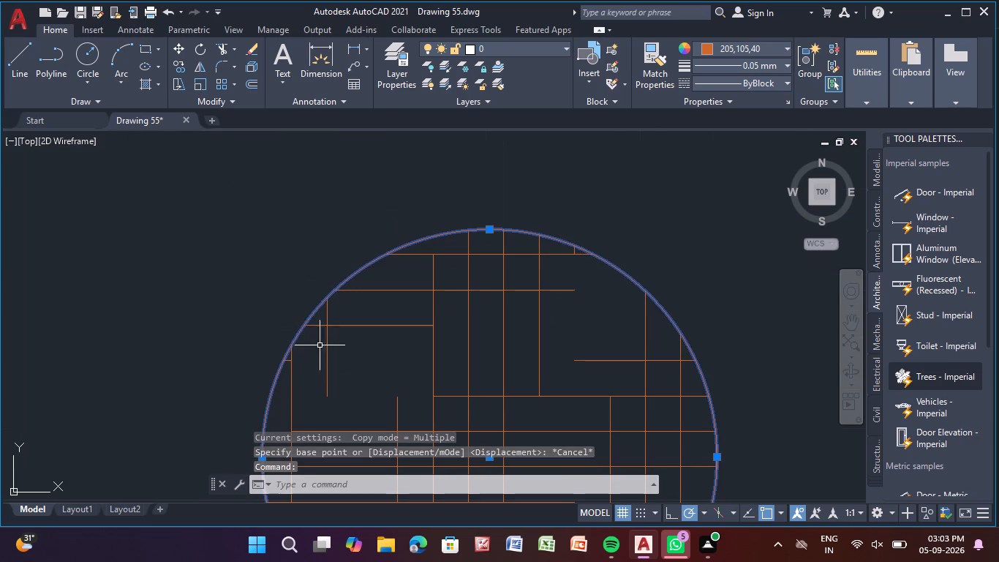
click(432, 327)
scroll(428, 339, down, 4)
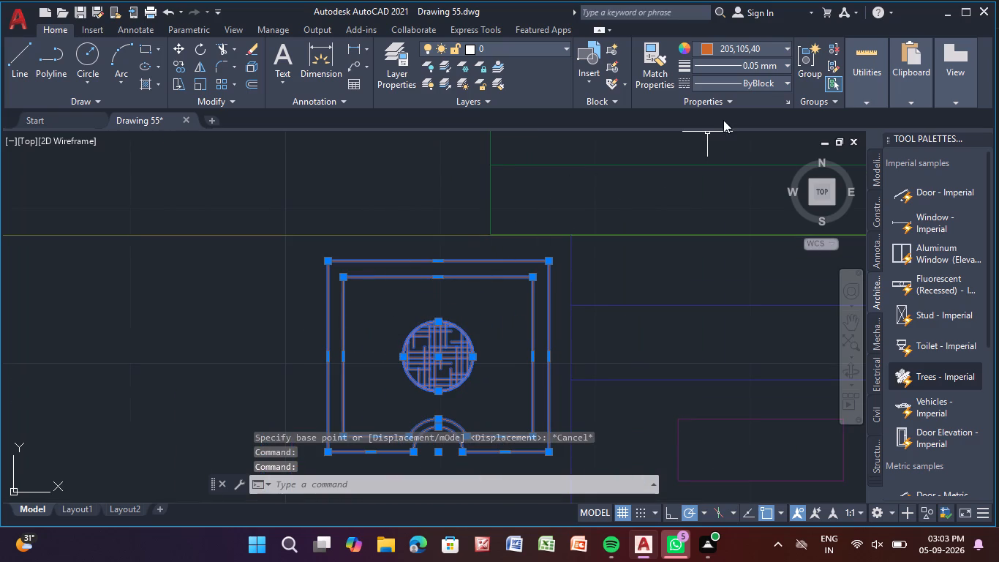
click(802, 57)
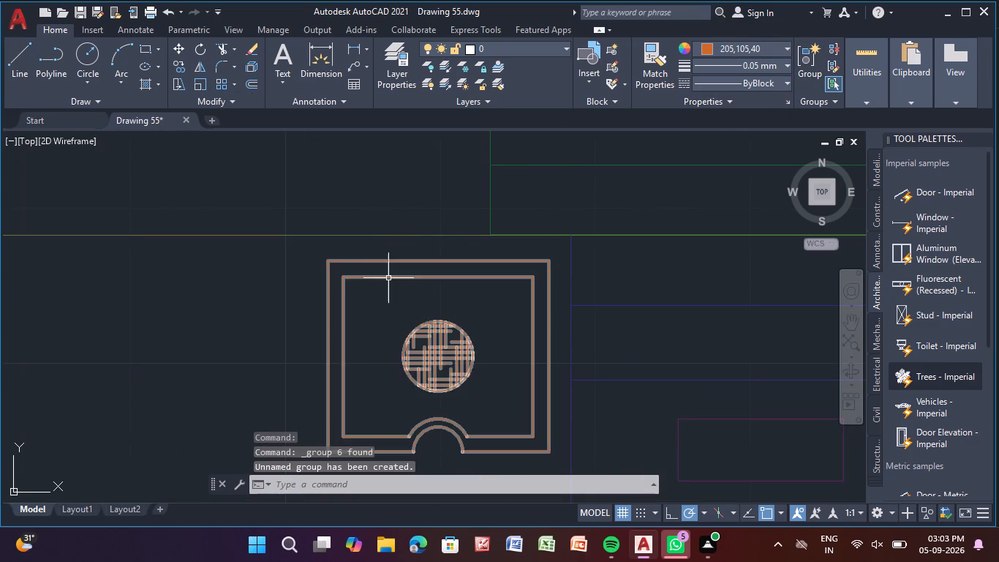
Copy the grouped bedside table about 5'-1" straight east to the other side of Bedroom 1's bed, using its north edge's midpoint as base.
click(396, 261)
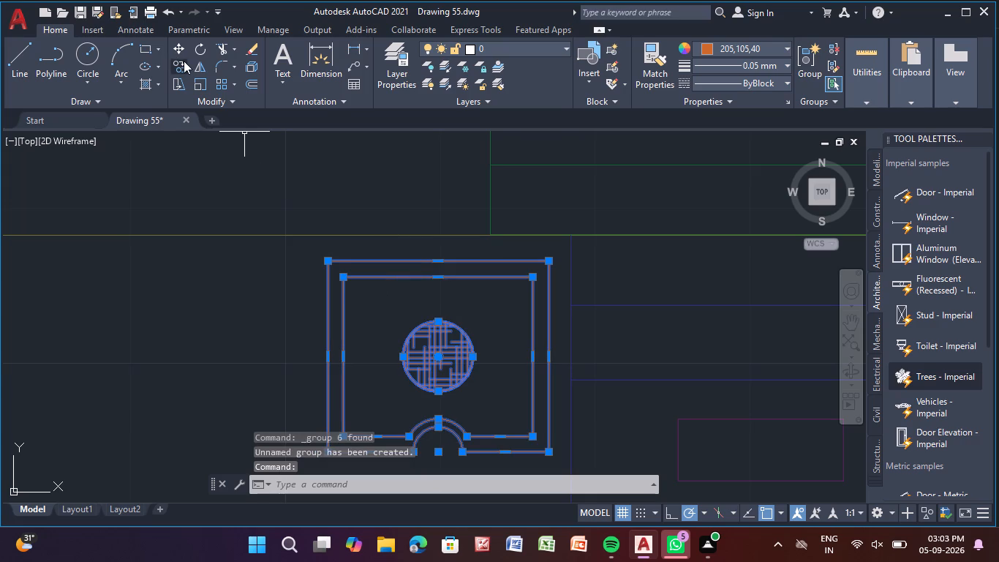
click(184, 61)
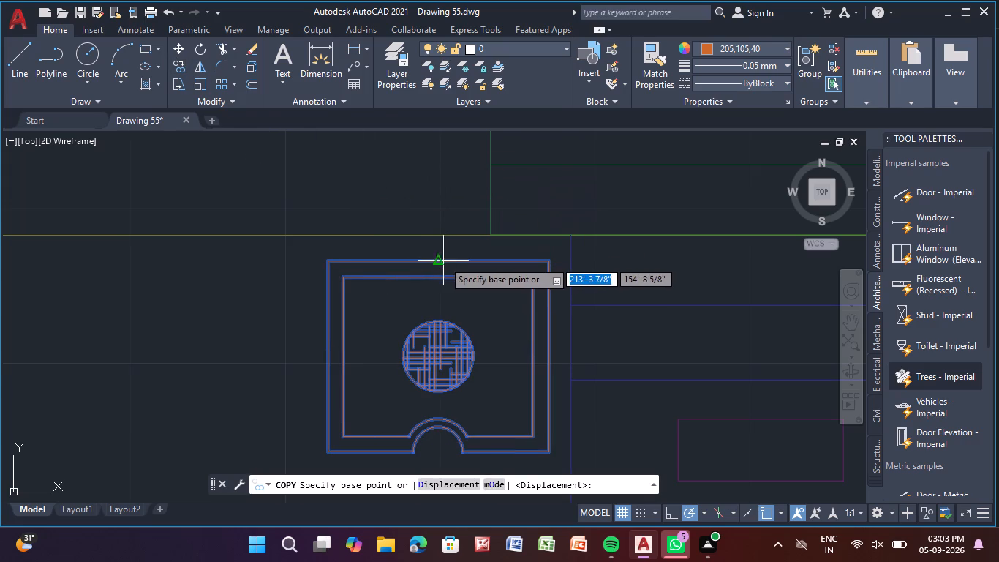
click(441, 261)
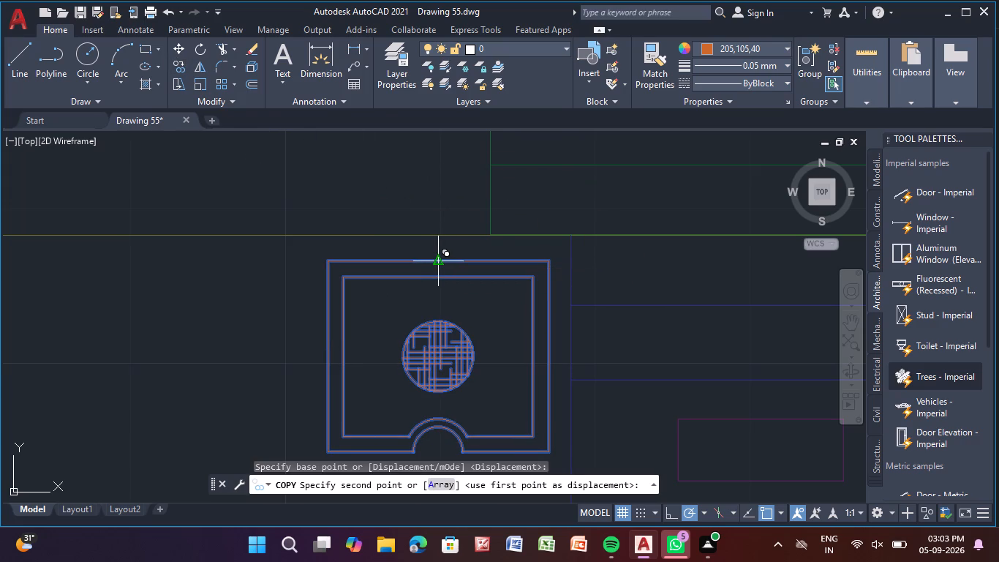
scroll(723, 252, down, 2)
middle_drag(723, 253, 272, 215)
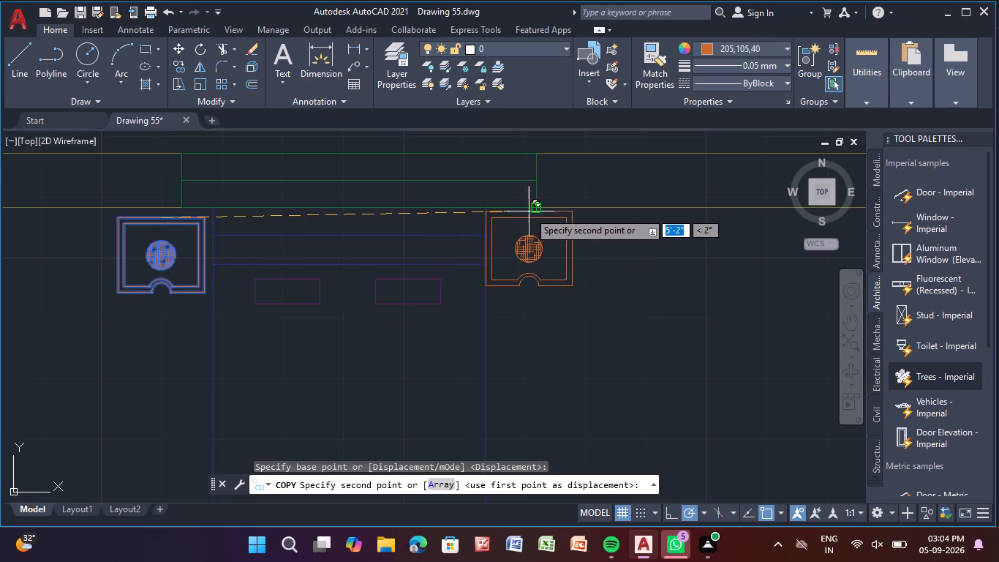
scroll(532, 216, up, 2)
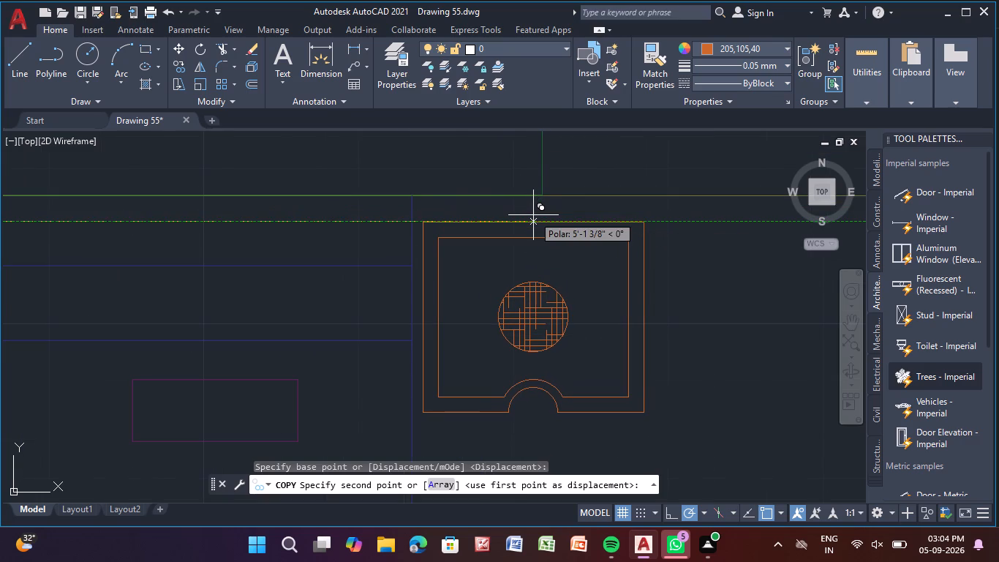
click(533, 215)
Place two more copies of the bedside table in Bedroom 2, one on each side of the bed along the north wall.
scroll(657, 221, down, 3)
middle_drag(657, 221, 268, 238)
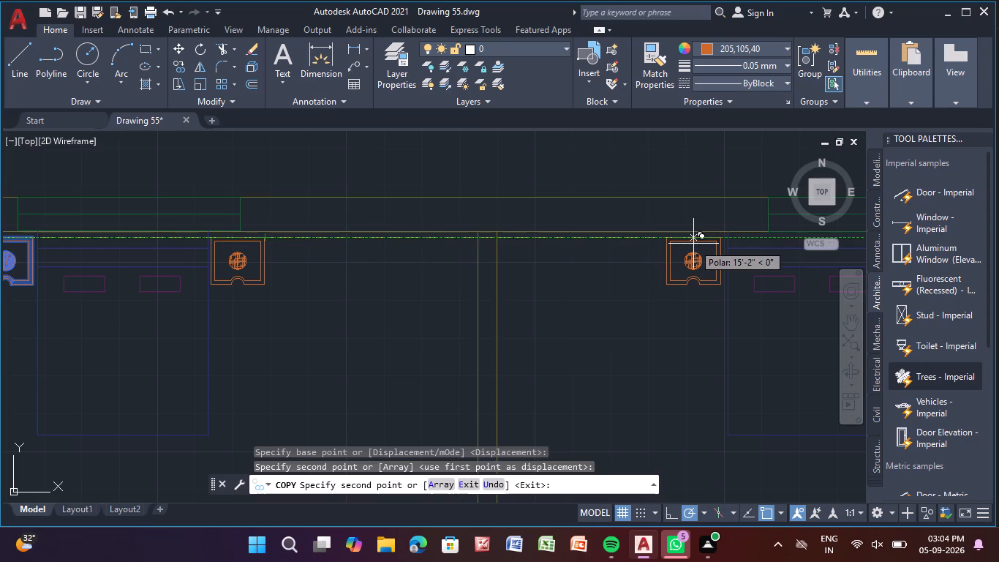
click(693, 244)
scroll(774, 266, down, 1)
middle_drag(766, 266, 143, 261)
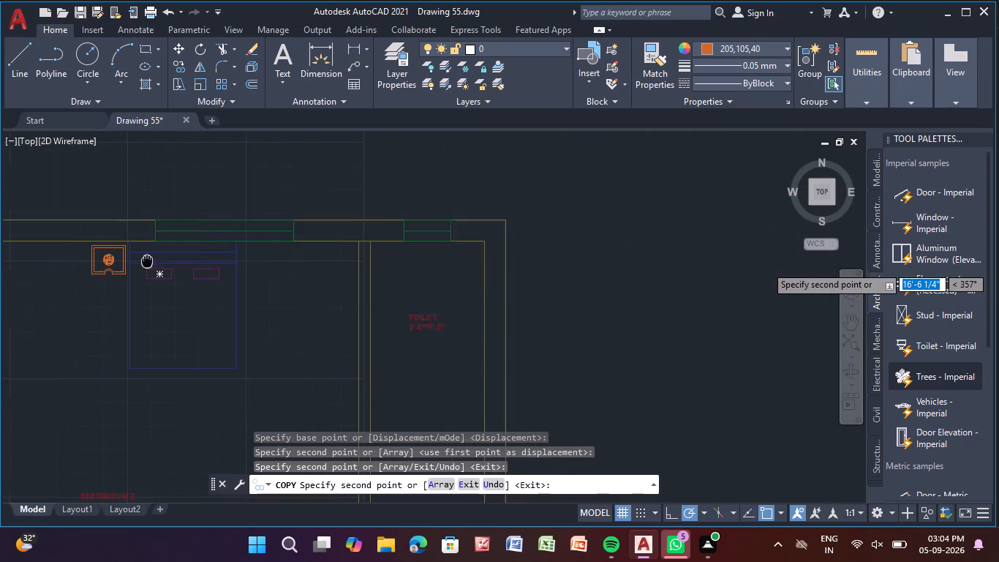
middle_drag(143, 261, 143, 261)
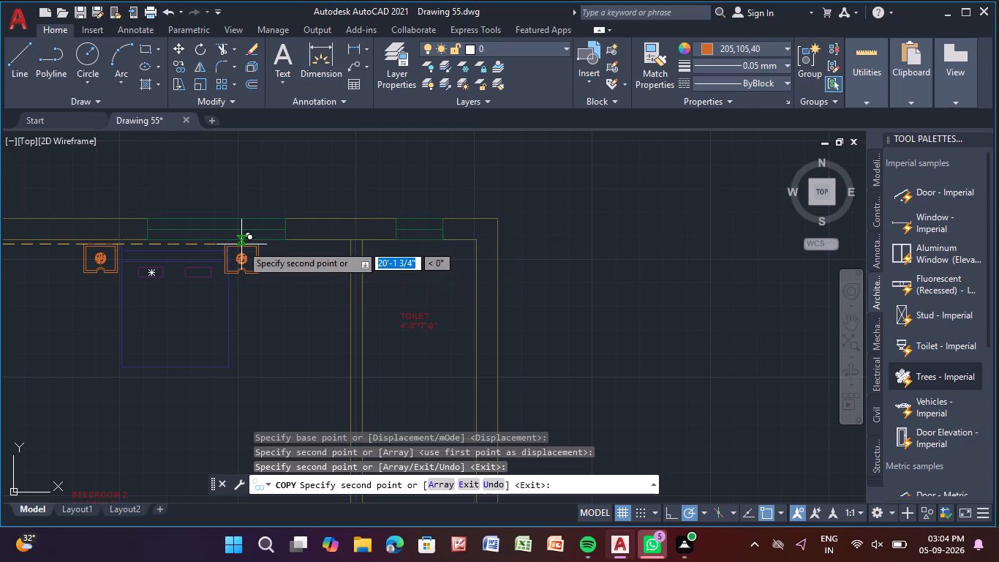
scroll(241, 244, up, 1)
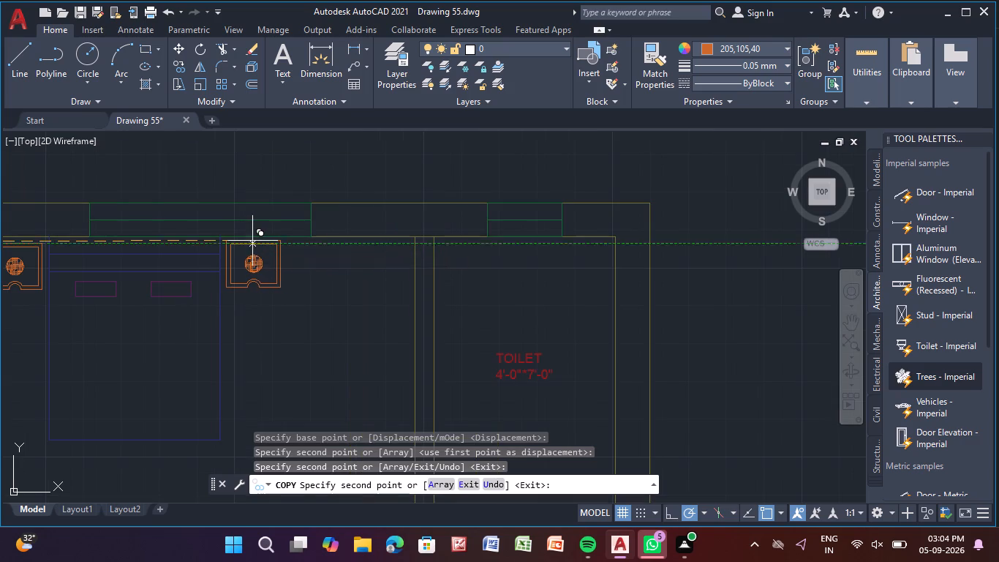
click(251, 241)
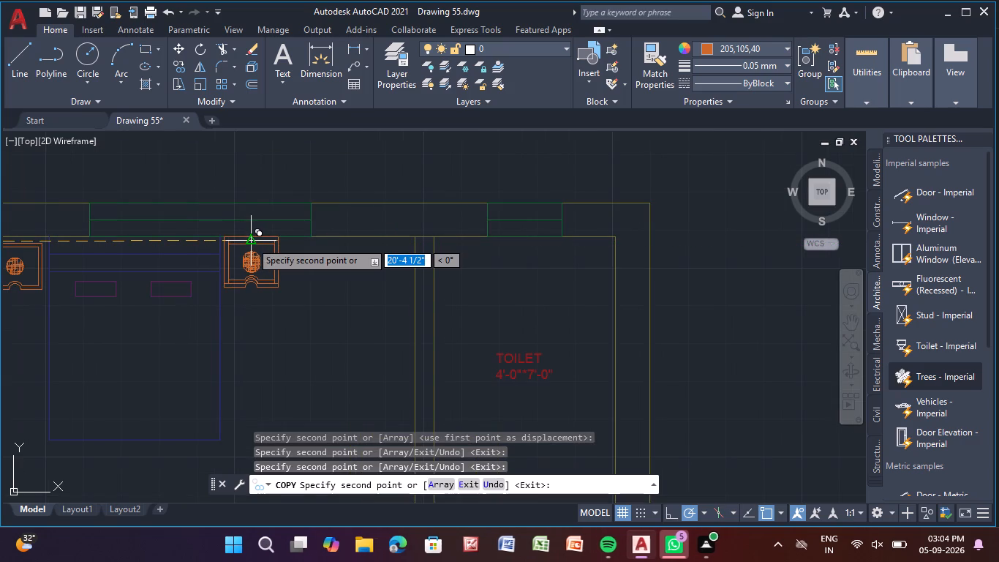
key(Escape)
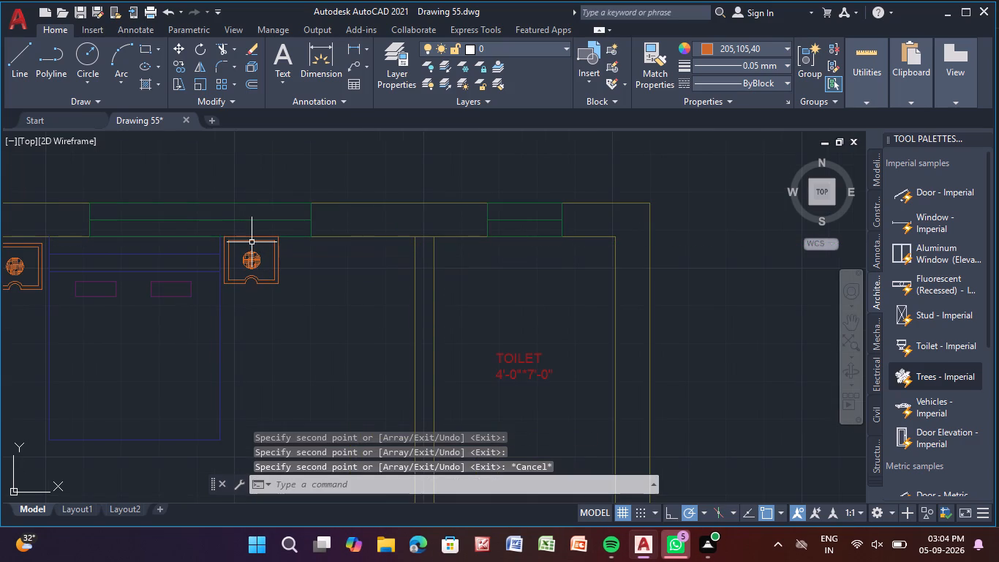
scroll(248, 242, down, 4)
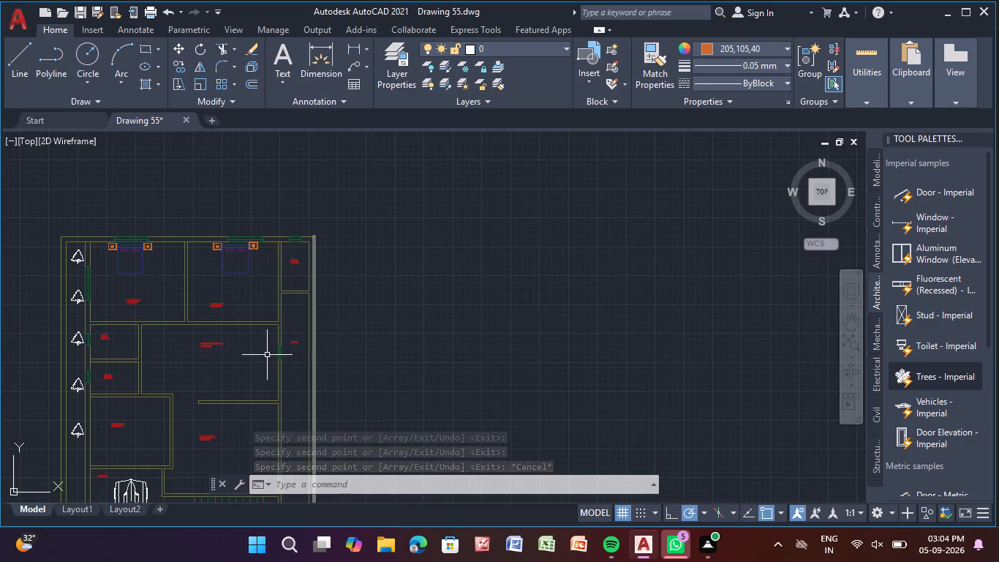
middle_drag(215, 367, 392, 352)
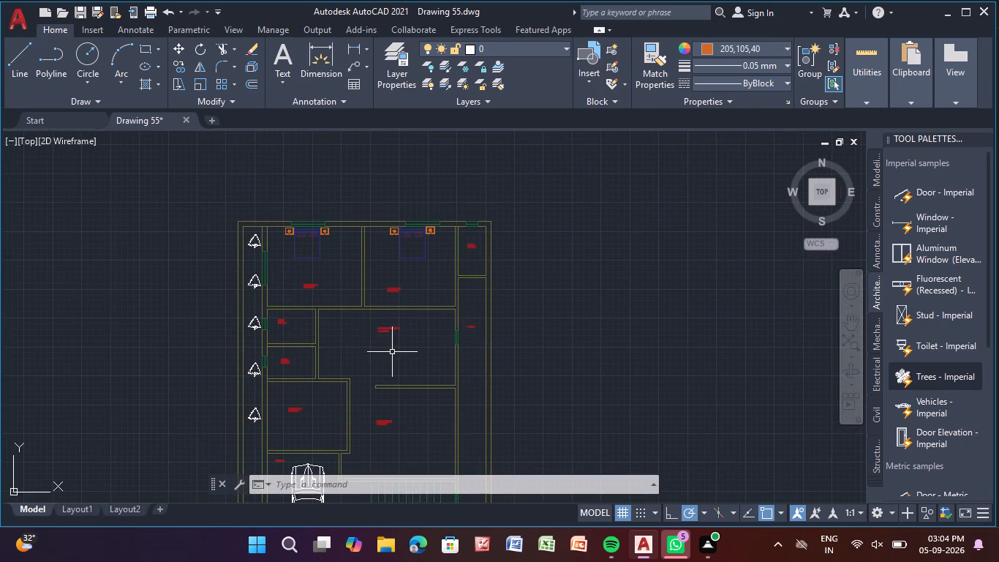
Enlarge the Bedroom 1 label with Scale, using its upper-left corner as base point, so the room name is readable.
scroll(261, 315, up, 3)
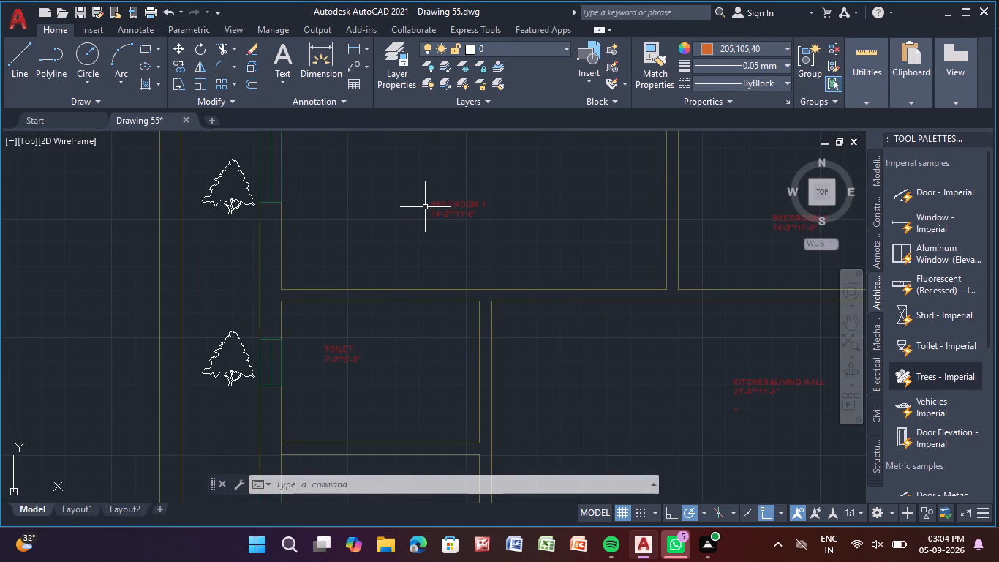
click(431, 205)
click(192, 84)
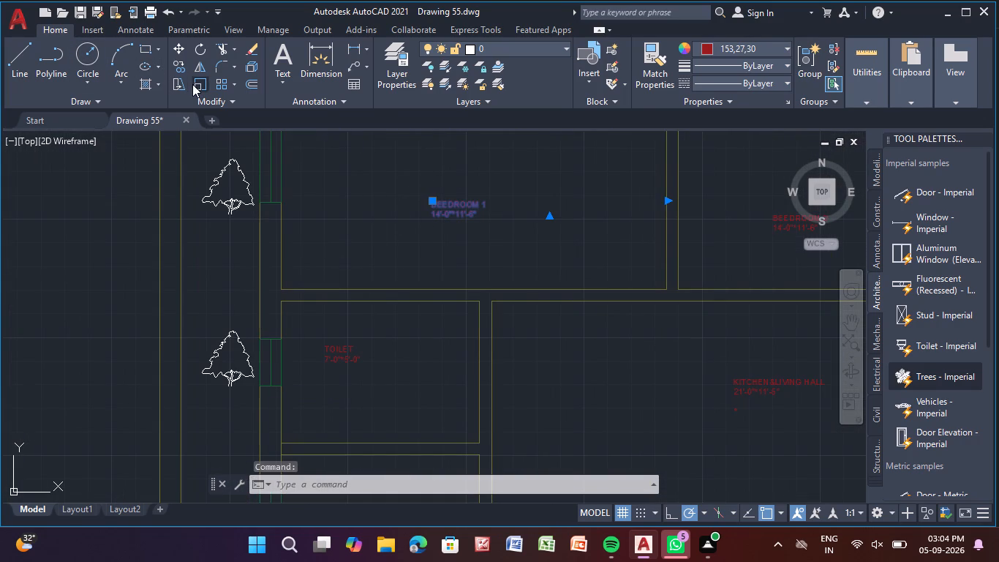
click(446, 201)
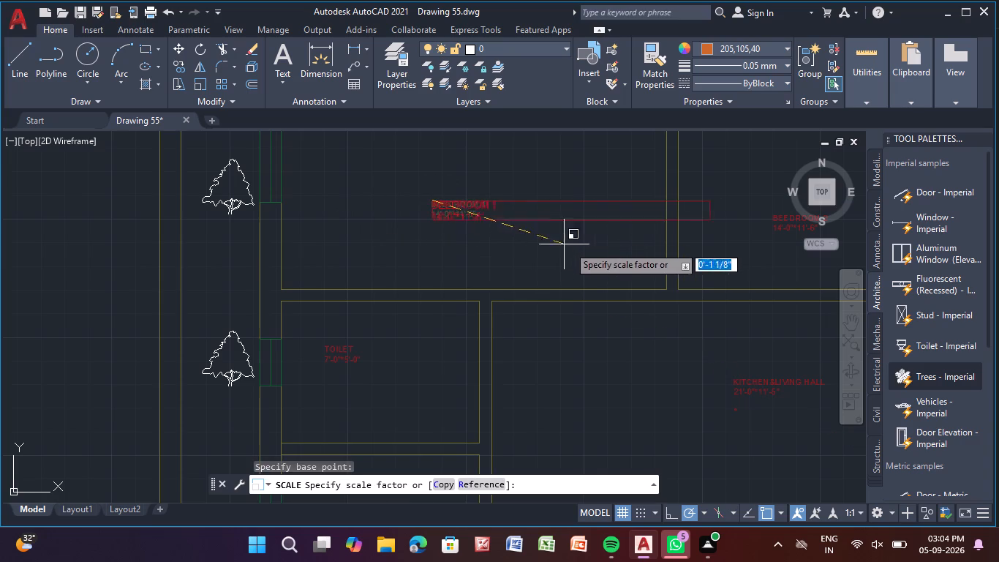
click(680, 251)
Enlarge the Bedroom 2 label with Scale from its lower-left corner, to about the same text size as the Bedroom 1 label.
scroll(504, 211, down, 2)
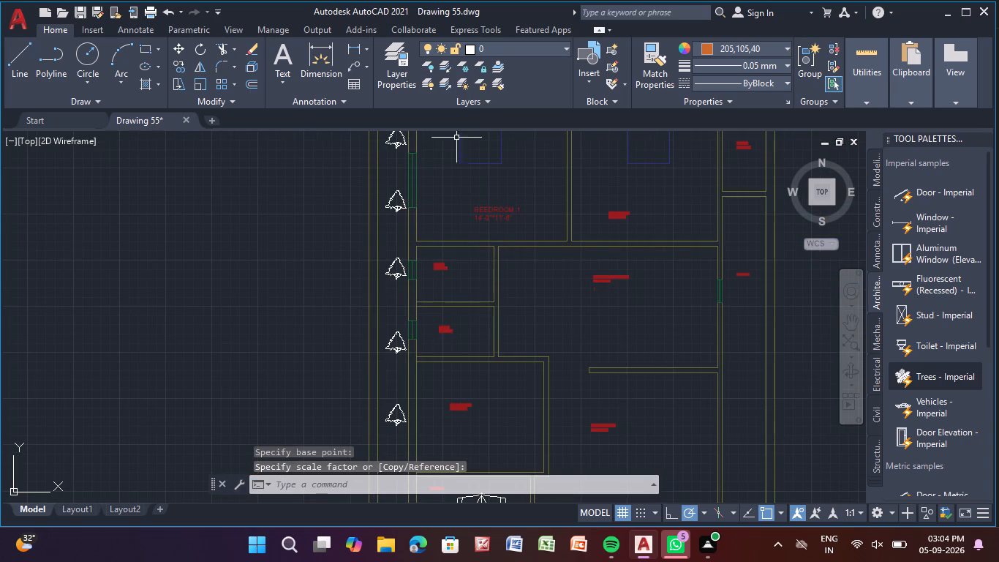
click(203, 83)
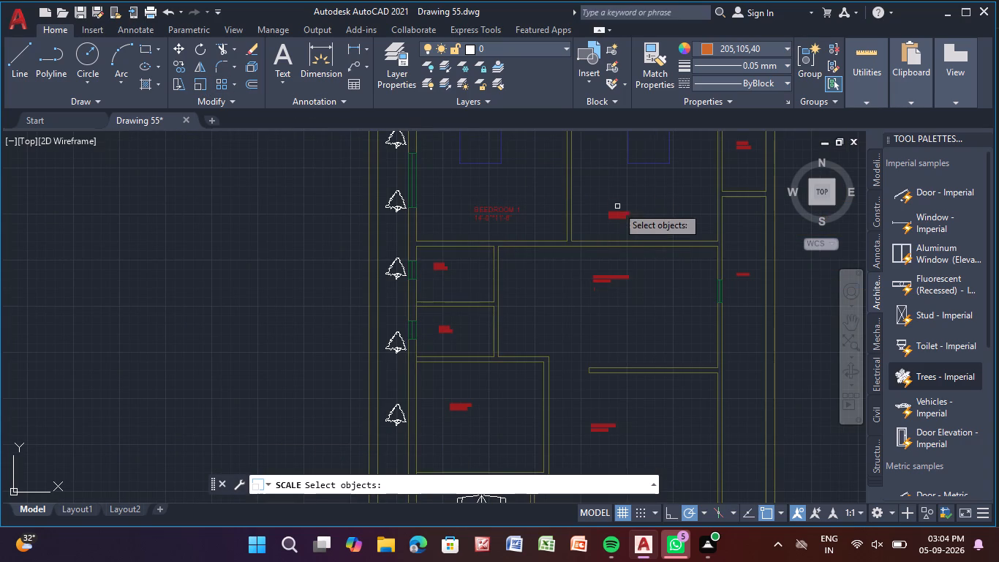
click(617, 218)
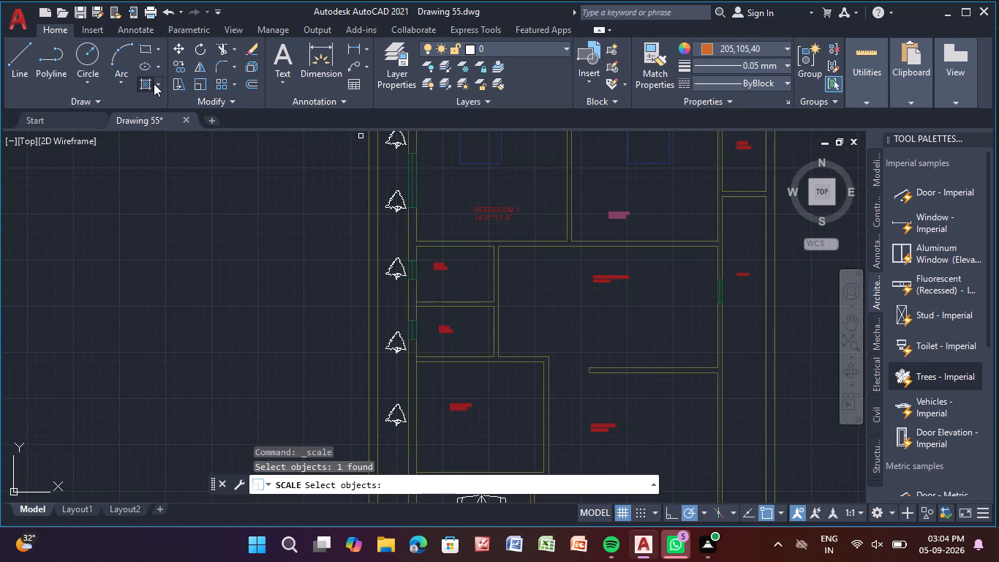
click(193, 80)
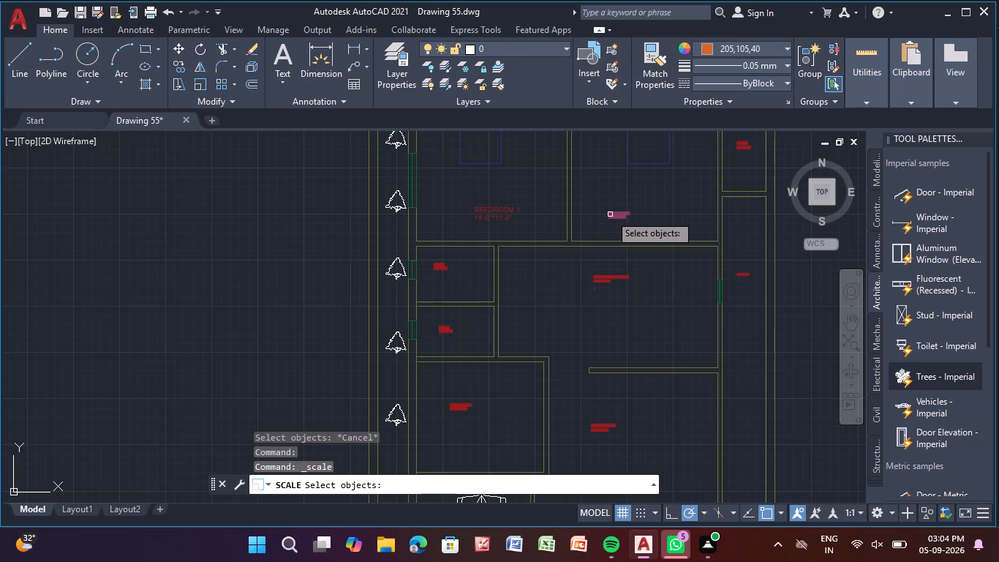
click(610, 214)
right_click(610, 215)
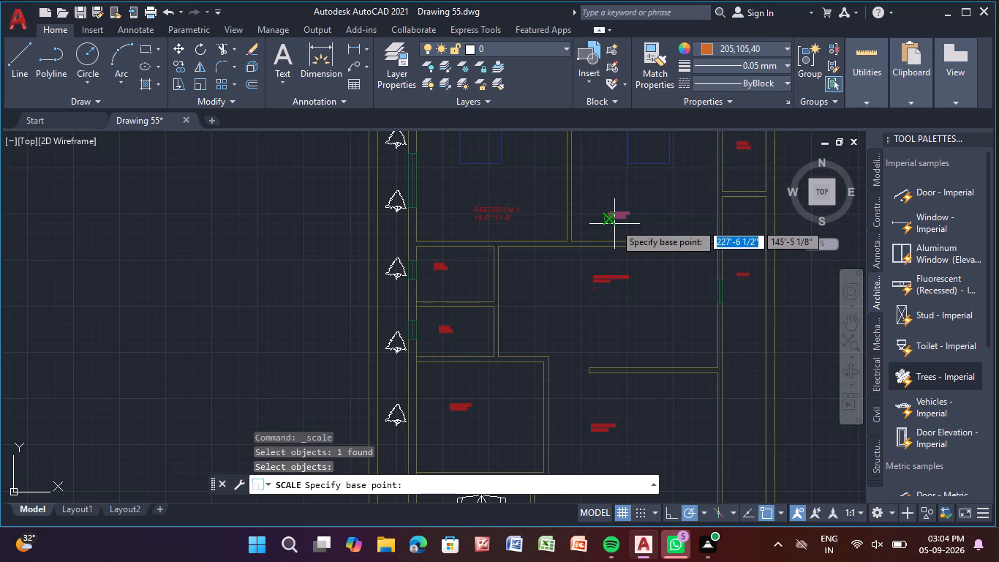
click(616, 217)
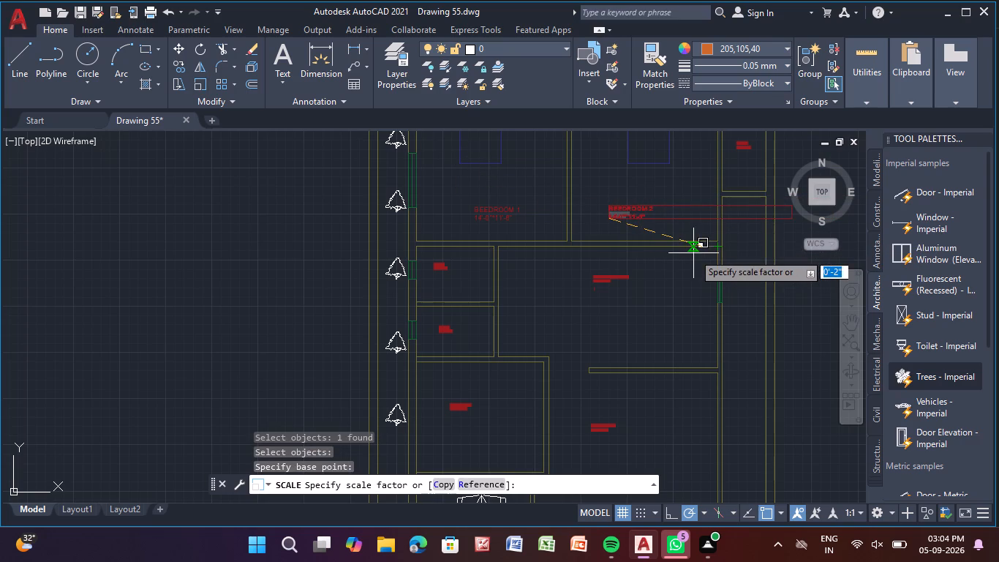
click(693, 253)
Enlarge the 4'-0"*7'-0" toilet label east of Bedroom 2 with Scale, keeping it inside the narrow room.
middle_drag(627, 201, 302, 253)
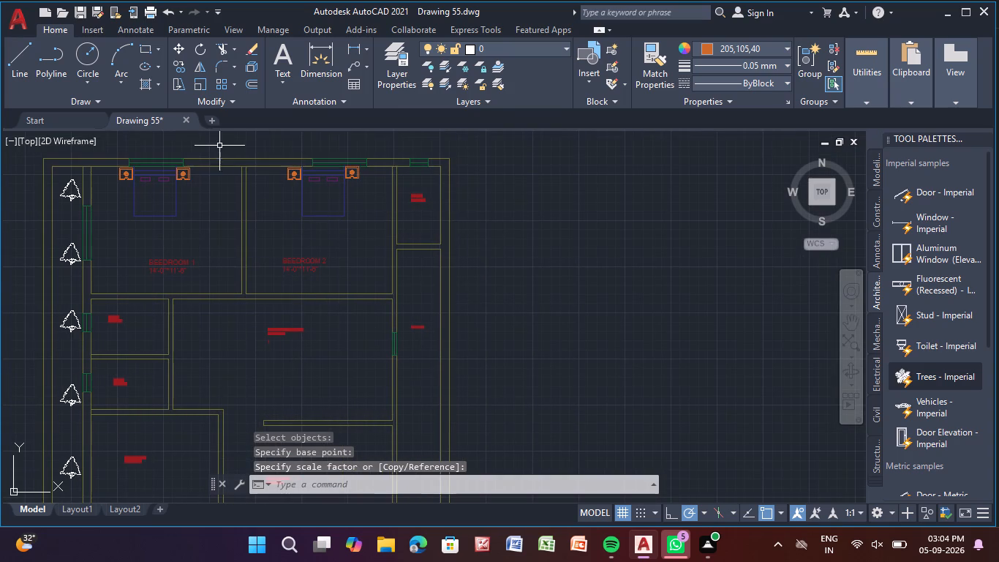
click(418, 201)
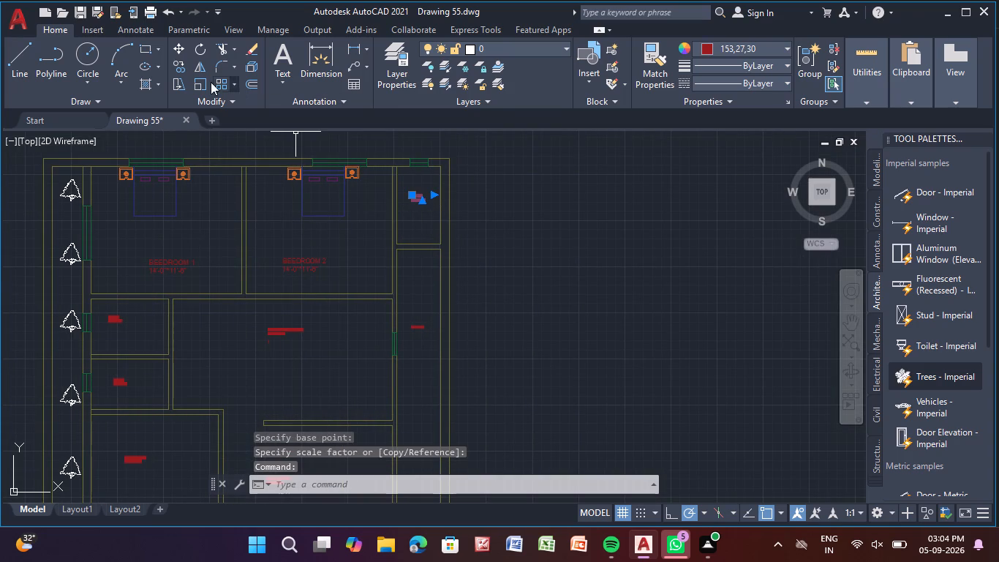
click(205, 89)
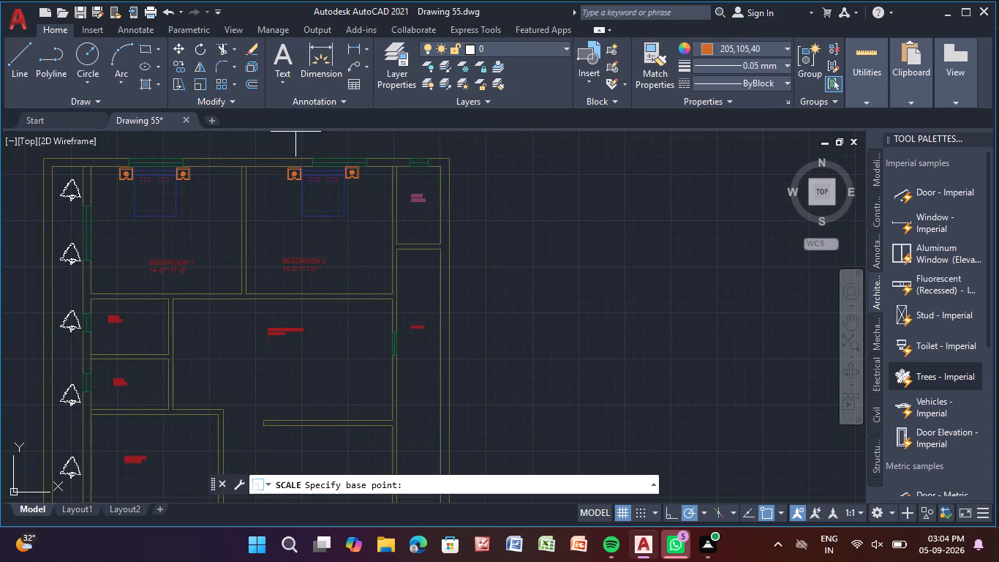
click(410, 201)
scroll(410, 201, up, 2)
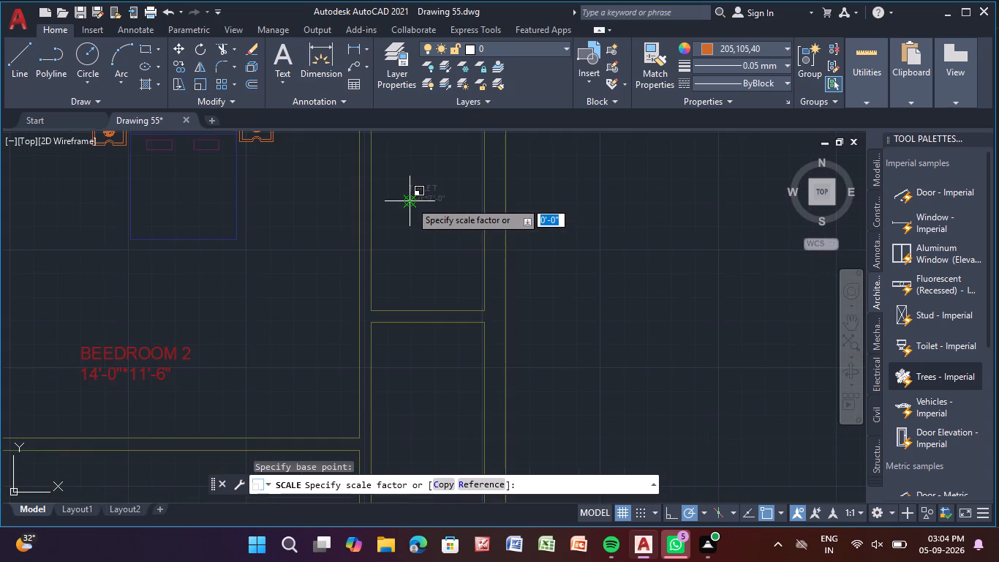
click(443, 231)
Scale up the passage label east of the kitchen and living hall from its lower-left corner, keeping it within the passage width.
scroll(361, 321, down, 1)
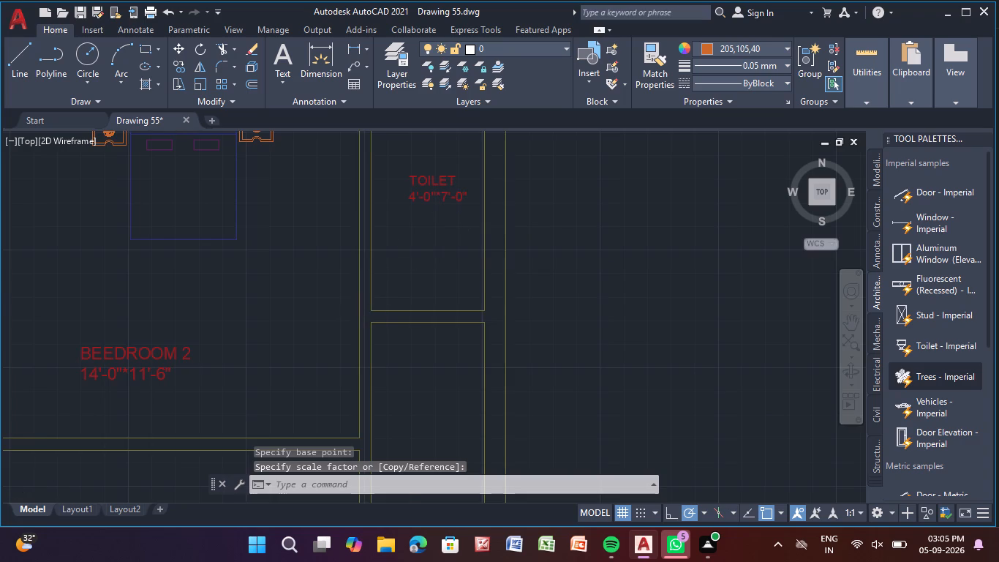
scroll(361, 321, down, 1)
middle_drag(361, 321, 345, 122)
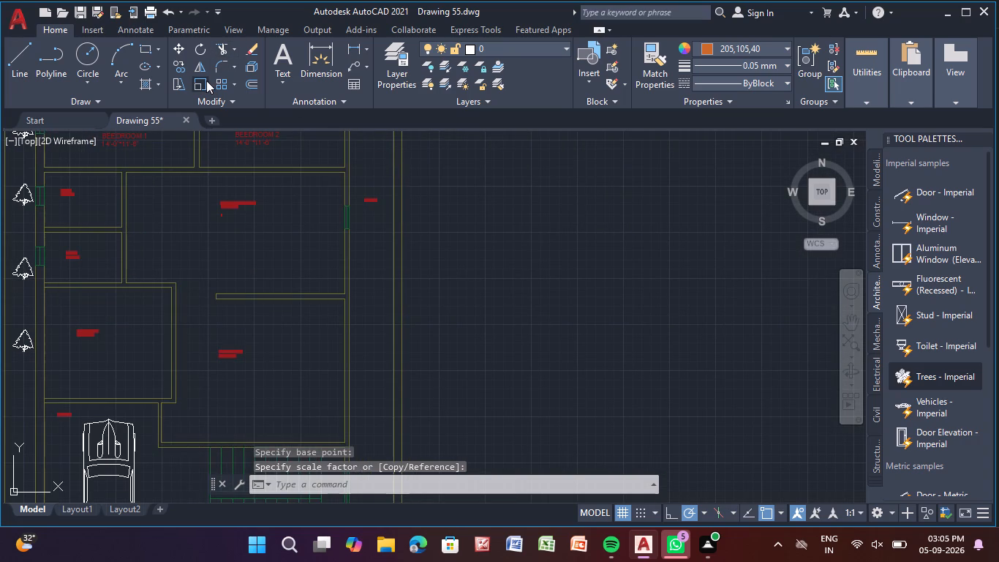
click(206, 80)
click(371, 203)
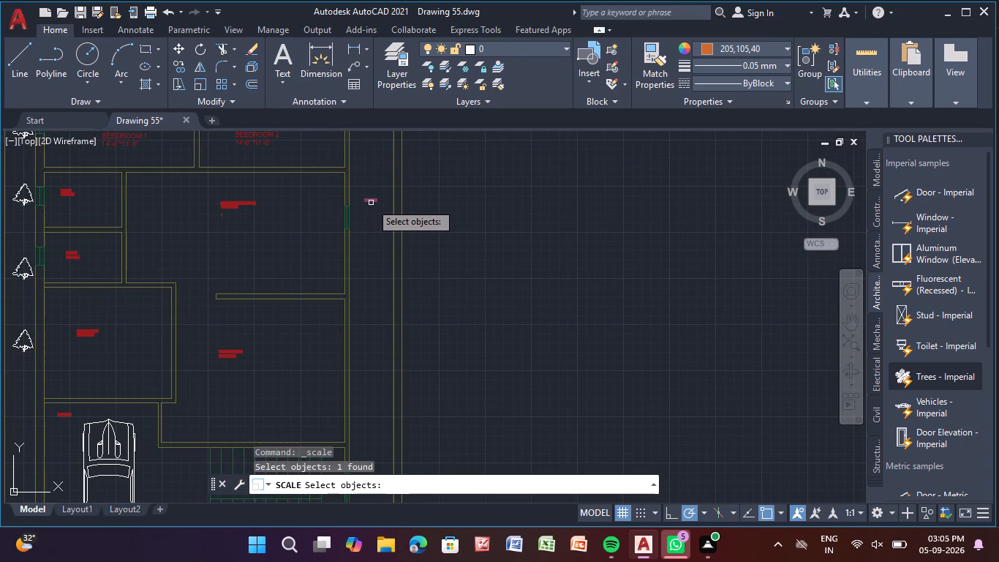
scroll(369, 195, up, 2)
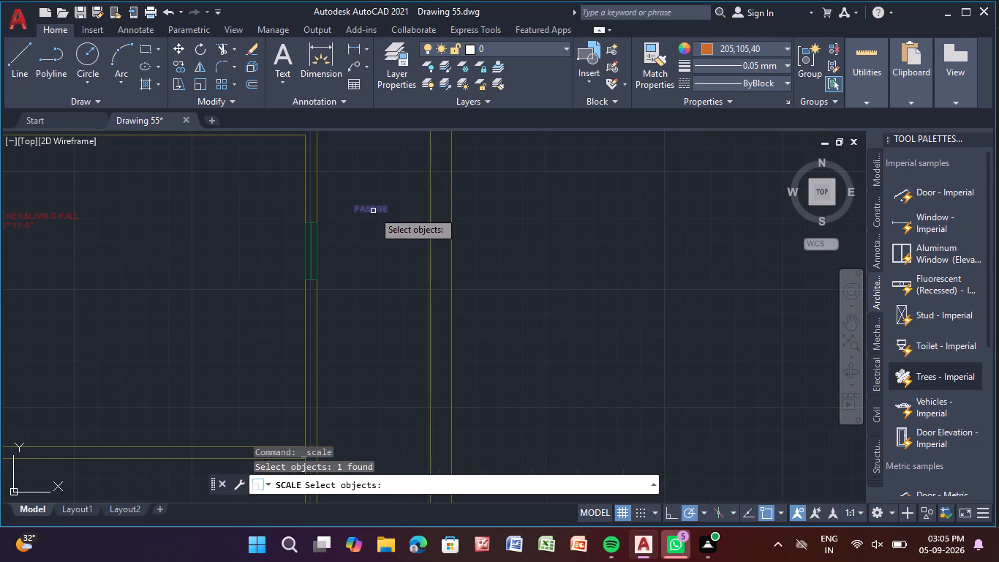
right_click(373, 211)
click(373, 211)
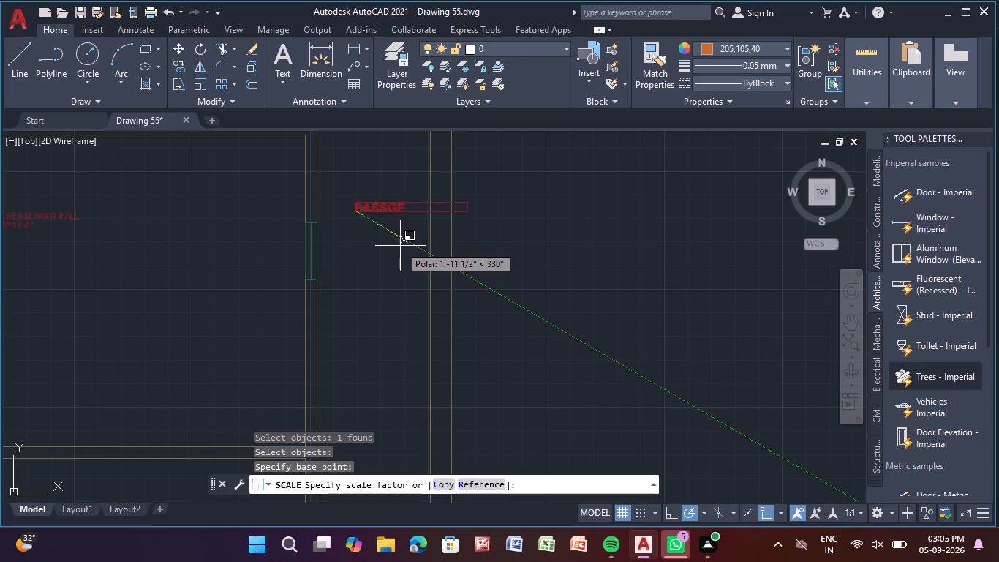
click(402, 248)
Enlarge the kitchen and living hall label with Scale, using its lower-left corner as base point.
scroll(241, 321, down, 2)
middle_drag(238, 323, 347, 201)
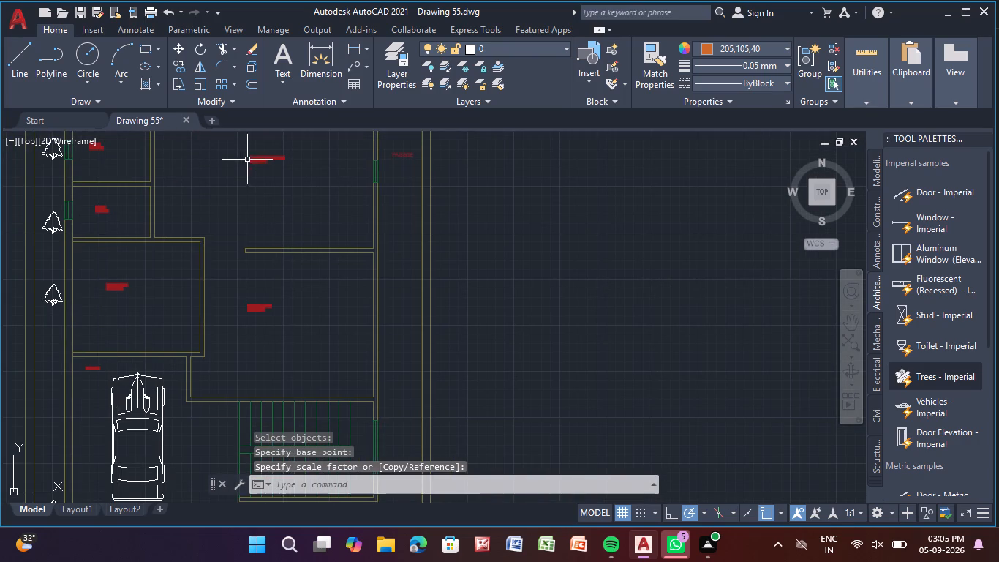
click(257, 162)
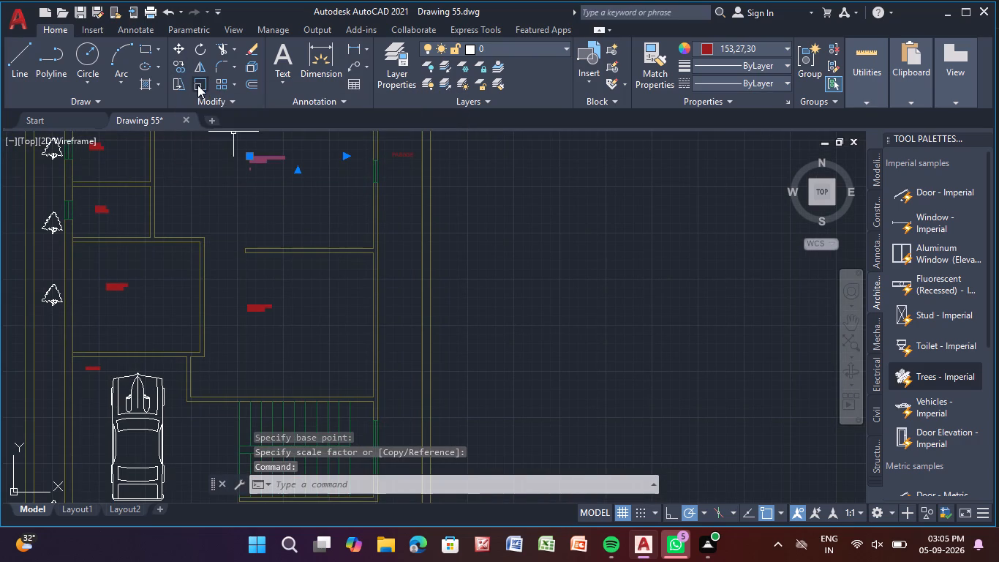
click(197, 85)
click(255, 165)
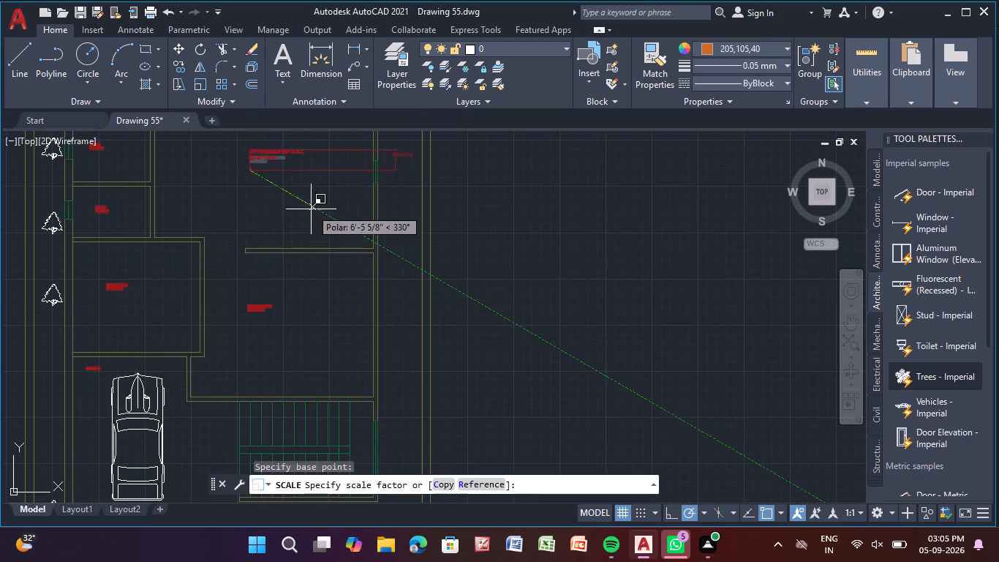
click(331, 227)
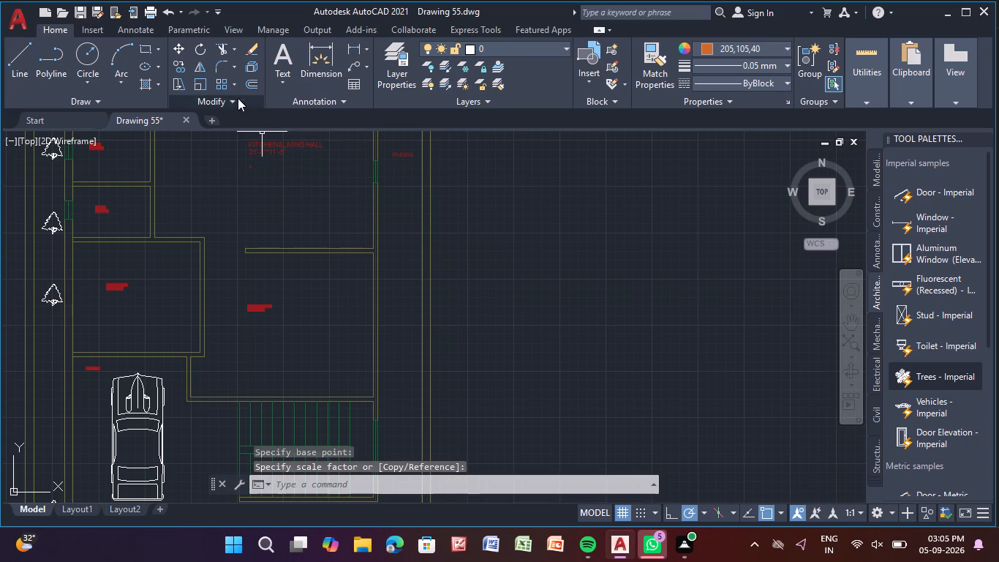
Enlarge the Drawing Hall label with Scale until it reads clearly within its room.
click(200, 87)
click(255, 304)
right_click(255, 304)
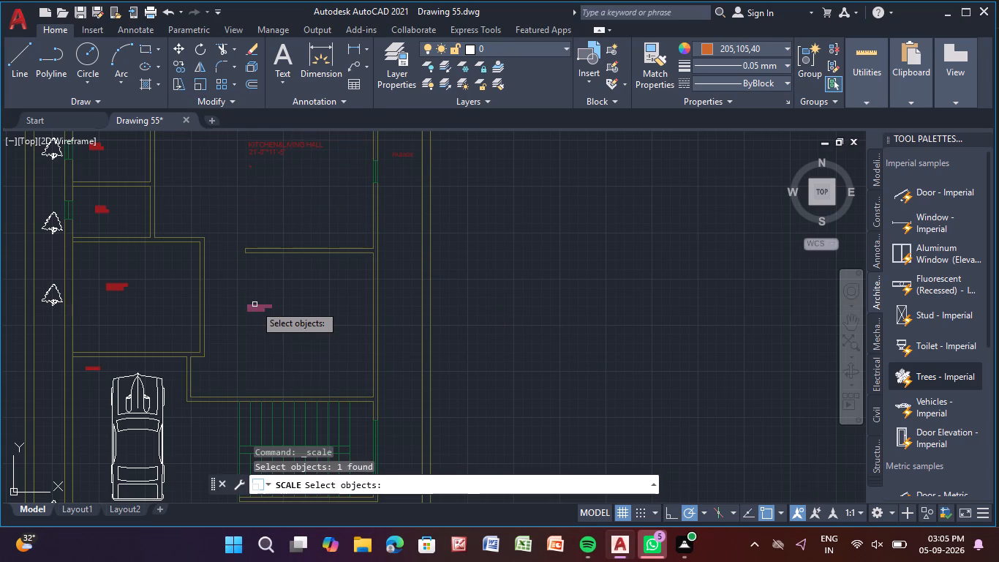
click(255, 304)
click(367, 323)
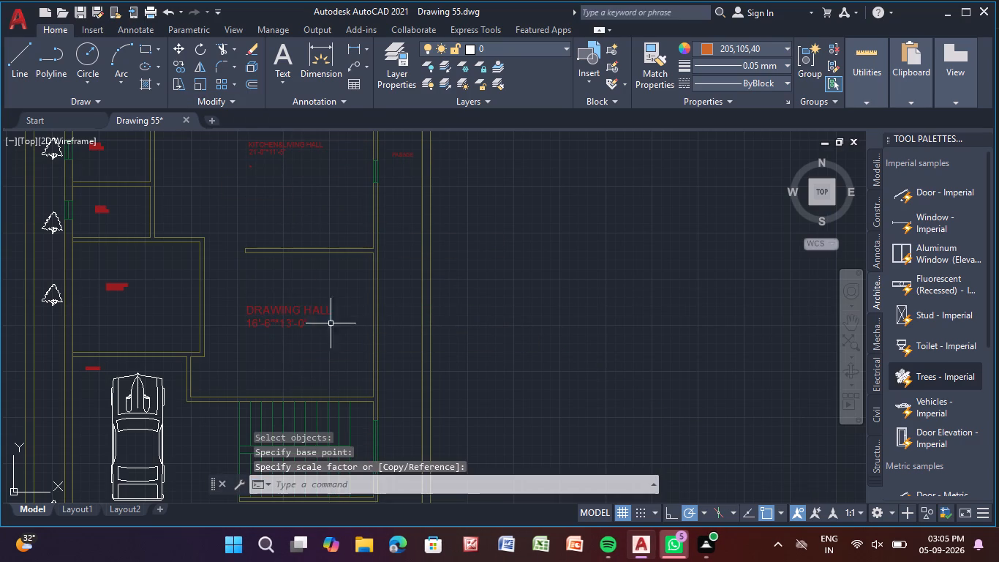
Enlarge the Guest Room label with Scale from its left end, keeping it inside the room walls.
middle_drag(181, 292, 363, 245)
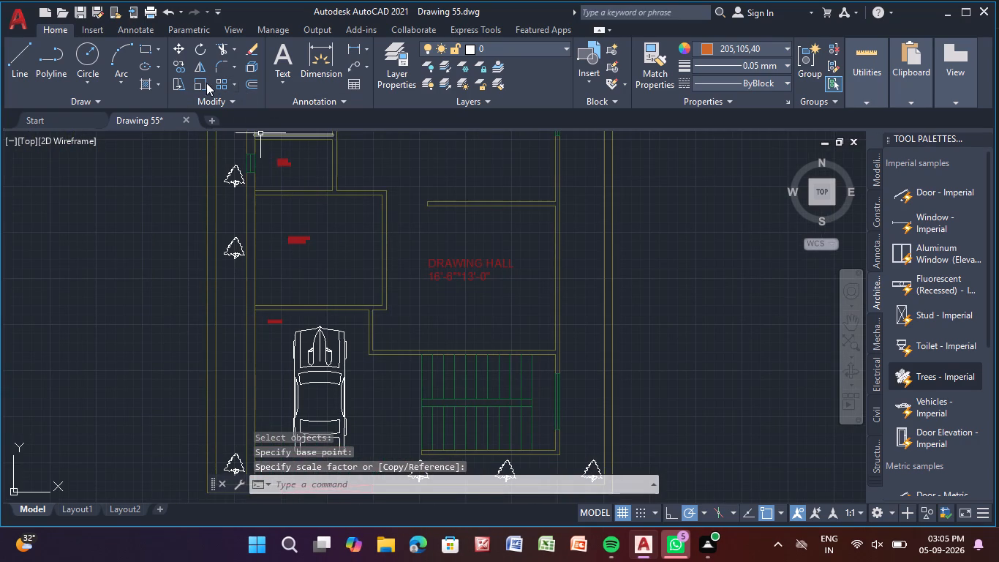
click(205, 83)
click(302, 238)
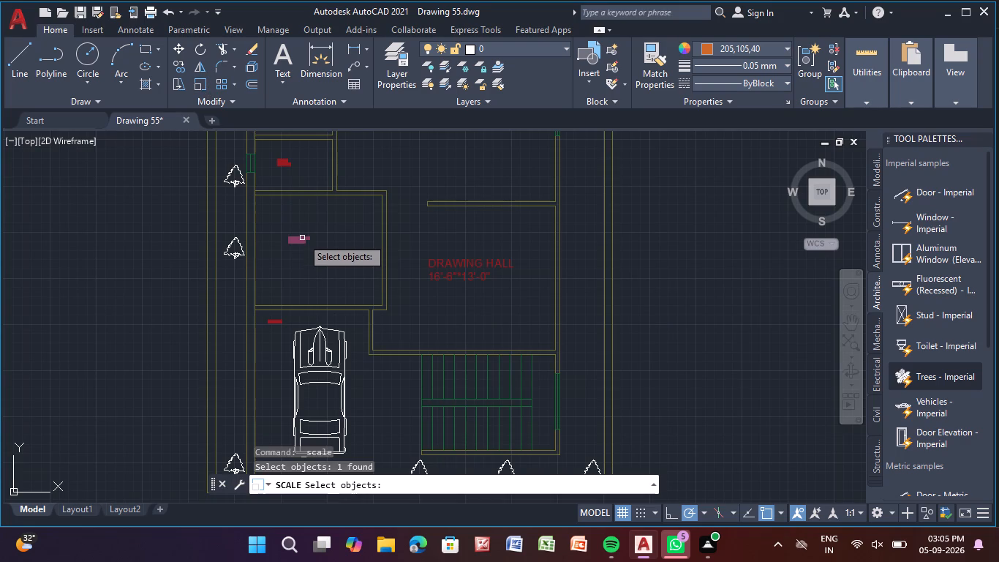
right_click(302, 238)
click(302, 238)
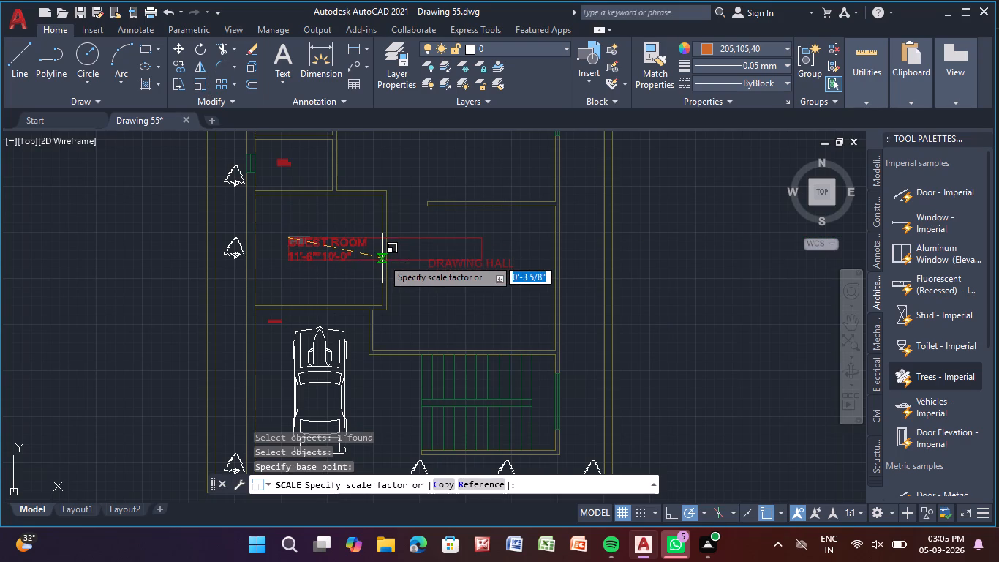
click(353, 259)
Enlarge the label of the toilet directly north of the guest room with Scale, using its lower-left corner as base point.
middle_drag(339, 244, 334, 304)
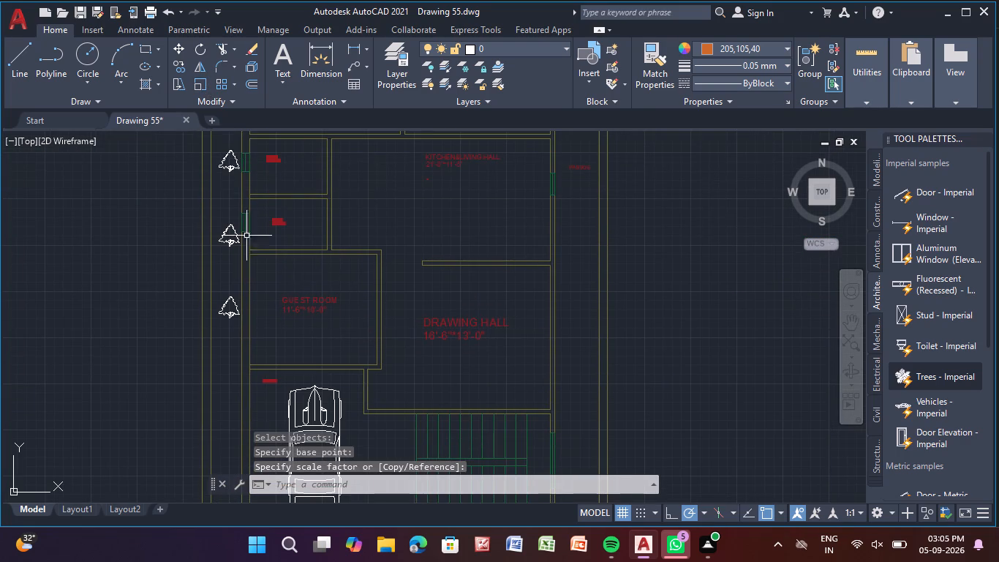
click(203, 86)
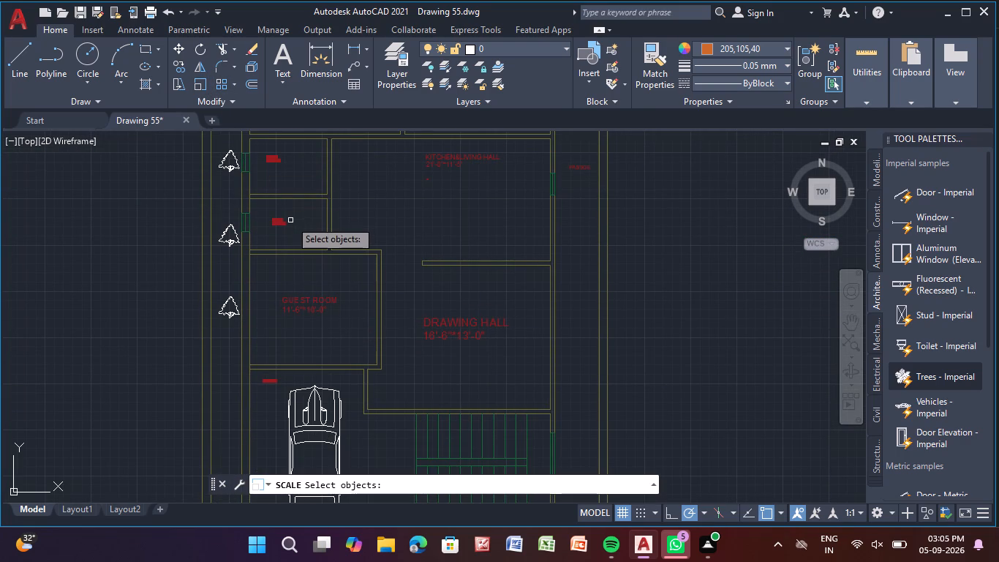
click(276, 225)
right_click(276, 222)
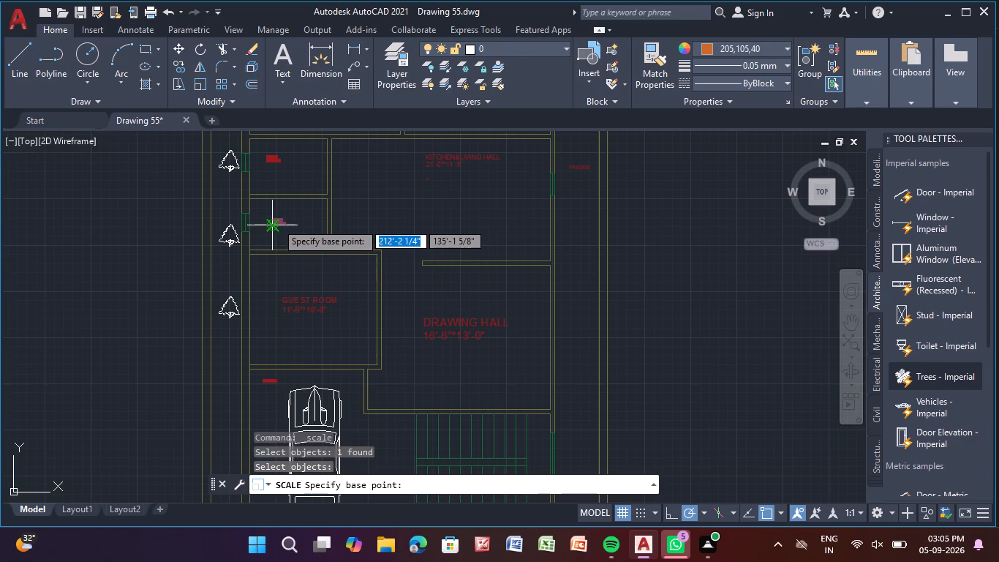
click(276, 222)
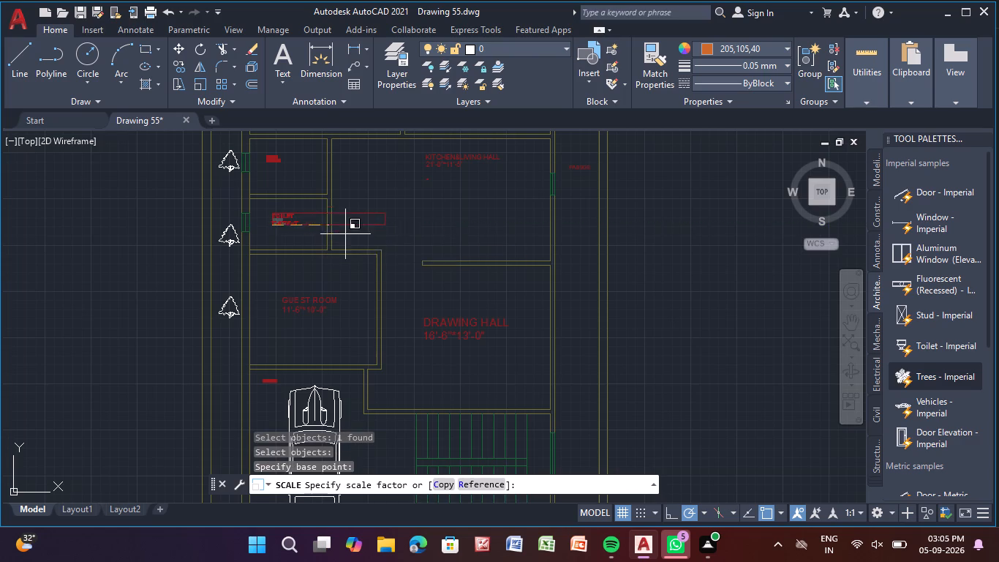
click(356, 238)
Enlarge the tiny label in the small room between the toilet and Bedroom 1 with Scale, using its lower-left corner as base point.
middle_drag(299, 217, 296, 291)
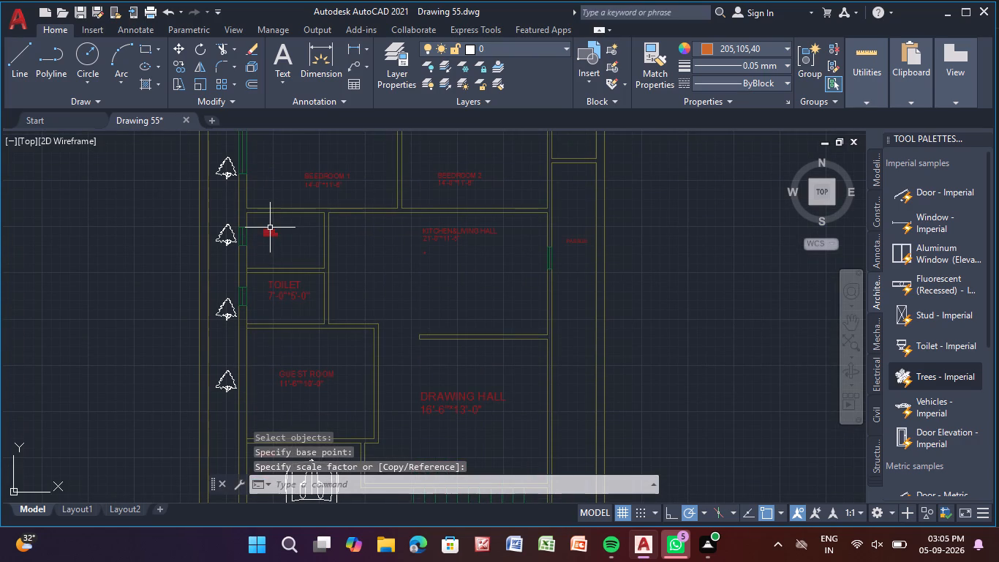
click(269, 231)
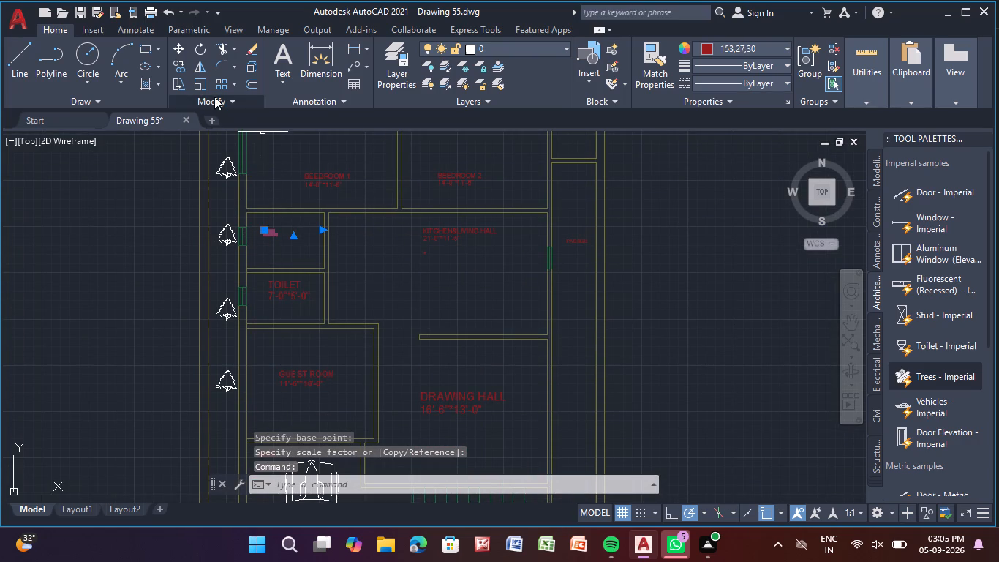
drag(195, 85, 191, 94)
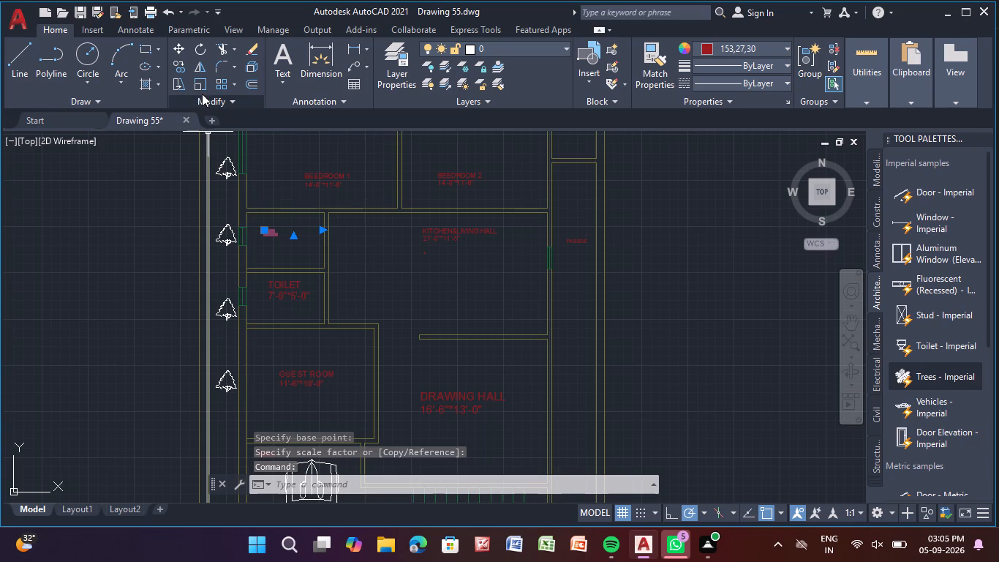
double_click(203, 82)
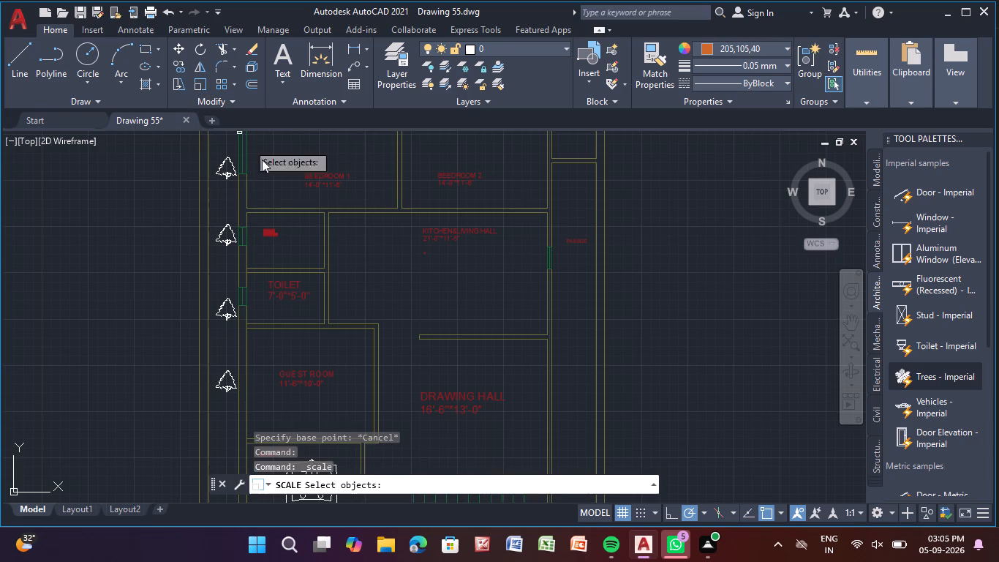
click(270, 235)
right_click(270, 235)
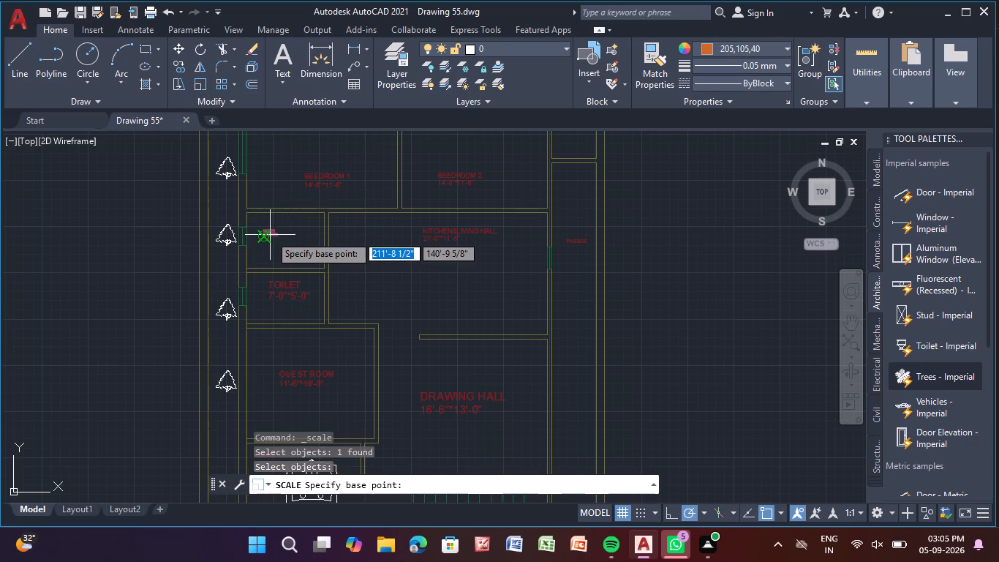
click(270, 235)
click(321, 255)
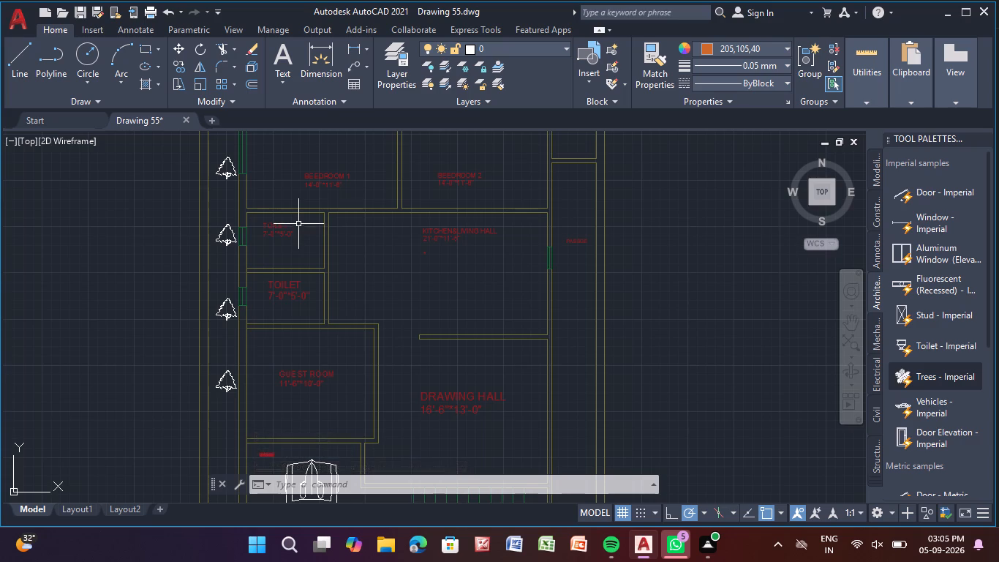
Enlarge the Parking label just north of the car with Scale, using its left end as base point.
scroll(284, 338, down, 1)
middle_drag(289, 382, 256, 249)
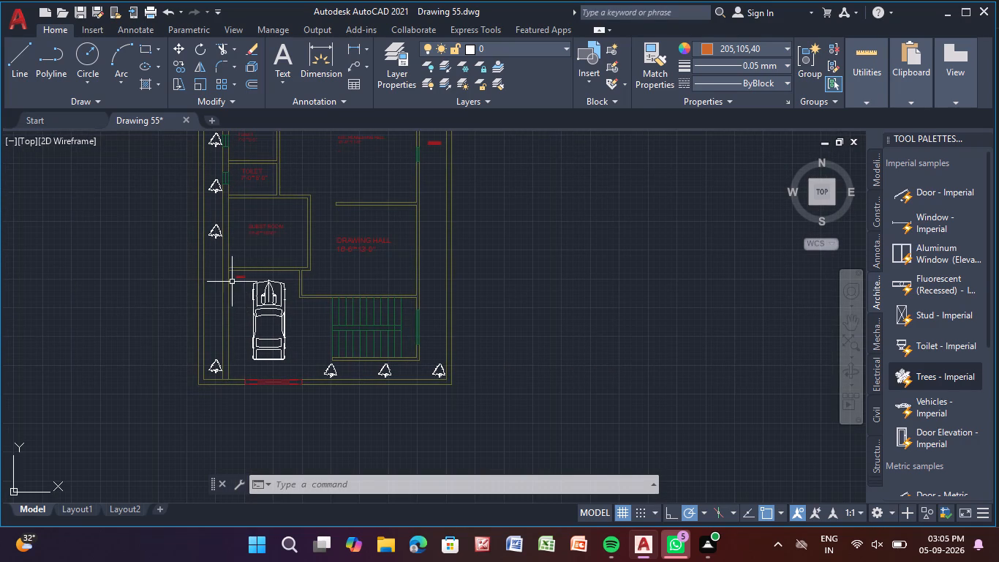
click(204, 88)
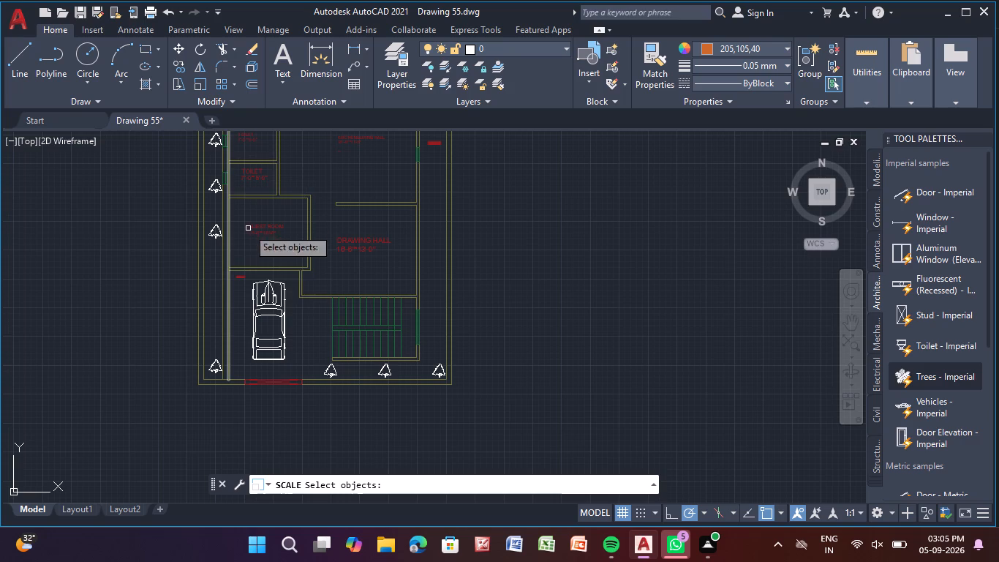
click(241, 277)
right_click(241, 277)
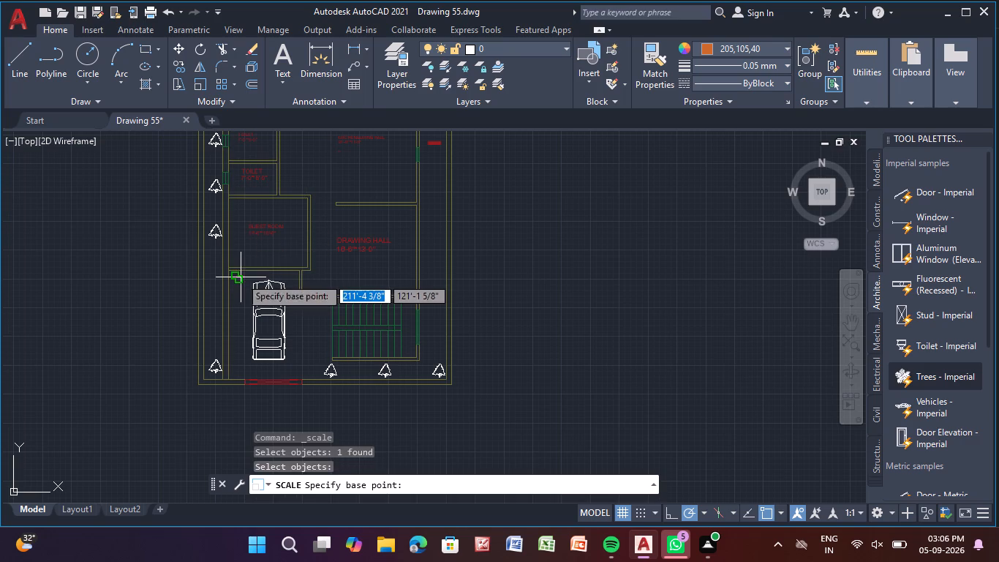
scroll(241, 278, up, 3)
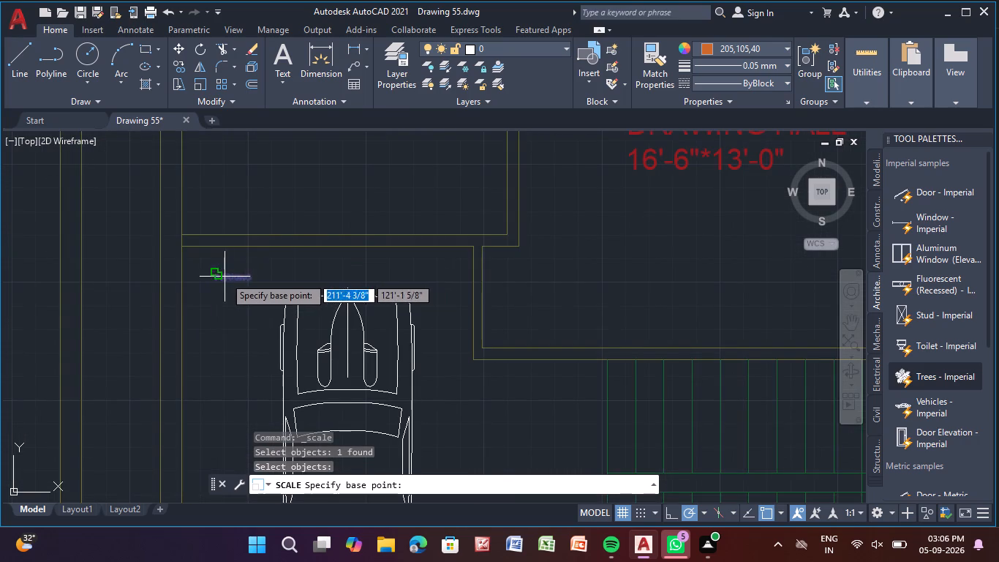
click(225, 277)
click(300, 263)
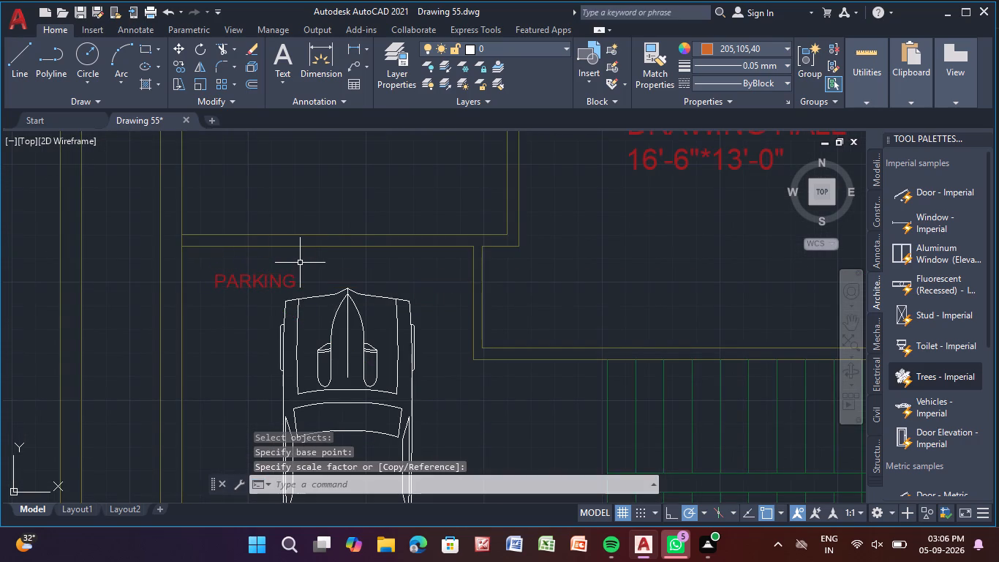
Insert the CHAIR7 block from the Floor Plan Sample drawing in DesignCenter into the empty area west of the house plan.
scroll(300, 263, down, 4)
scroll(305, 340, up, 1)
scroll(298, 334, down, 2)
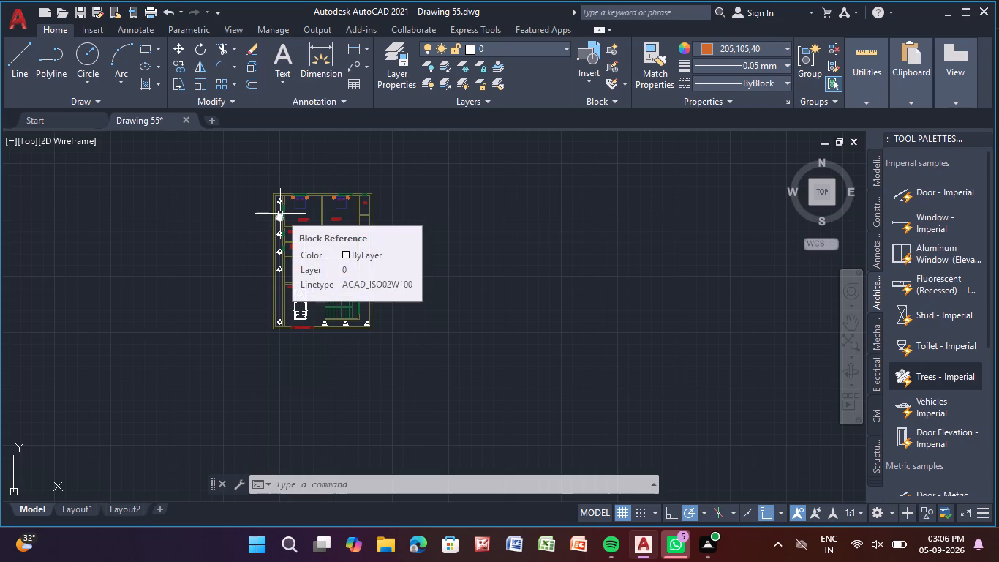
scroll(299, 255, up, 2)
middle_click(299, 255)
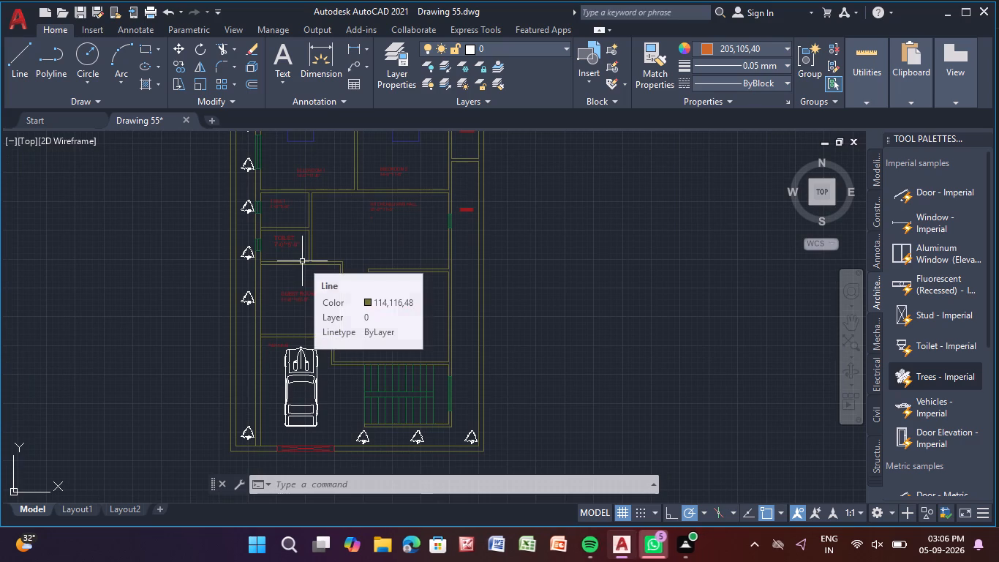
key(ctrl+2)
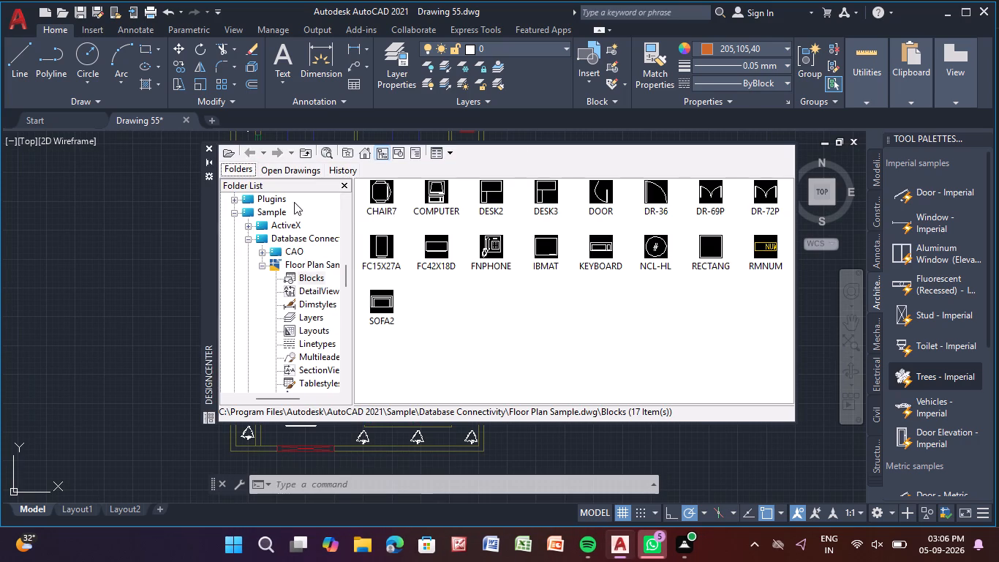
click(376, 199)
click(375, 217)
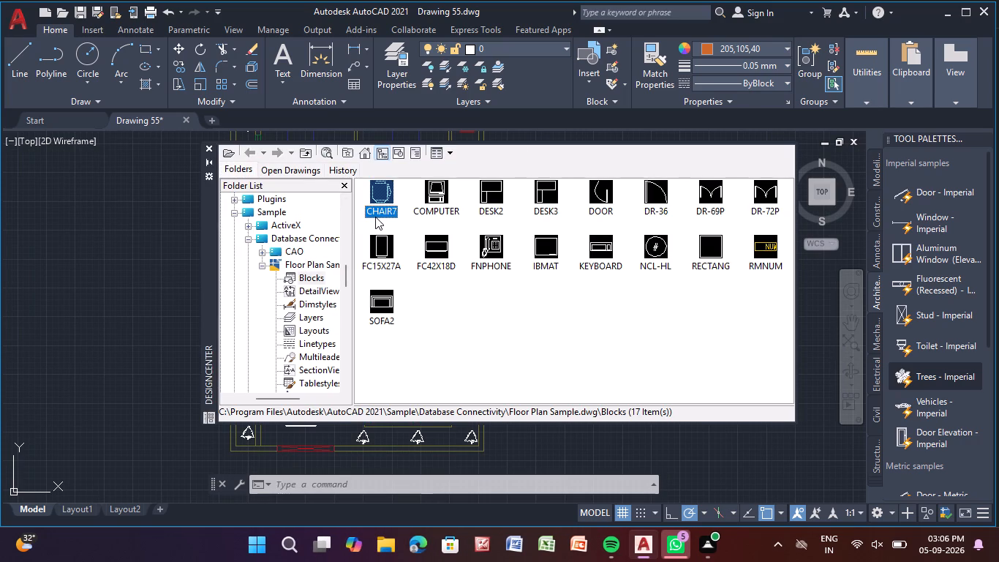
click(377, 213)
drag(377, 210, 211, 236)
drag(211, 236, 138, 246)
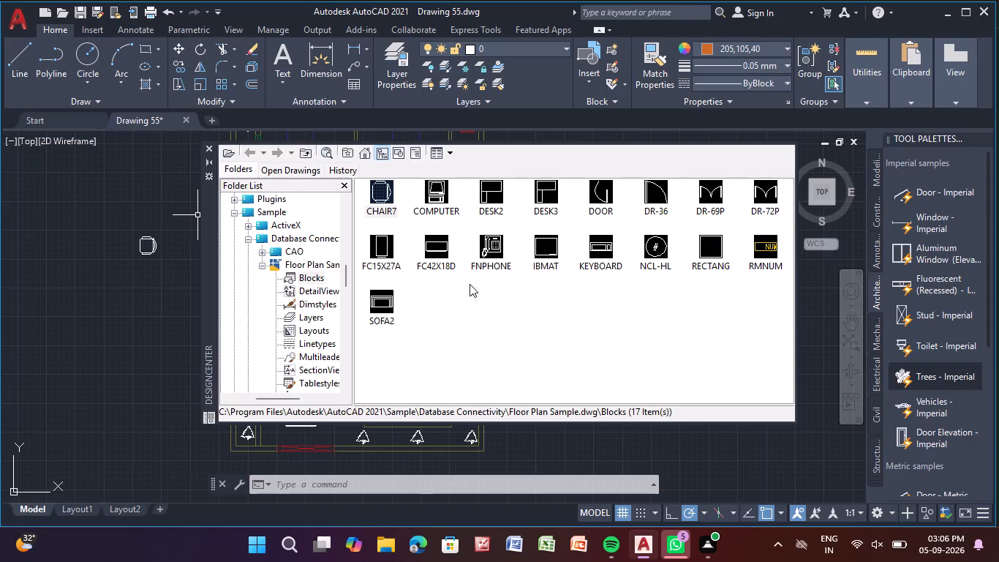
Insert the FC15X27A block from DesignCenter at default scale, just below the chair west of the plan.
click(377, 253)
drag(377, 253, 44, 295)
click(582, 363)
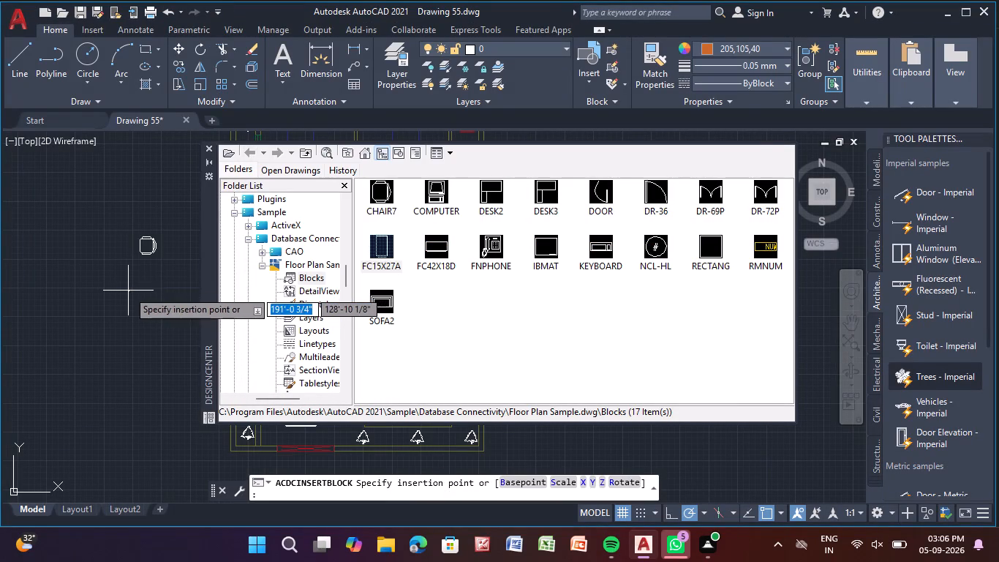
click(128, 291)
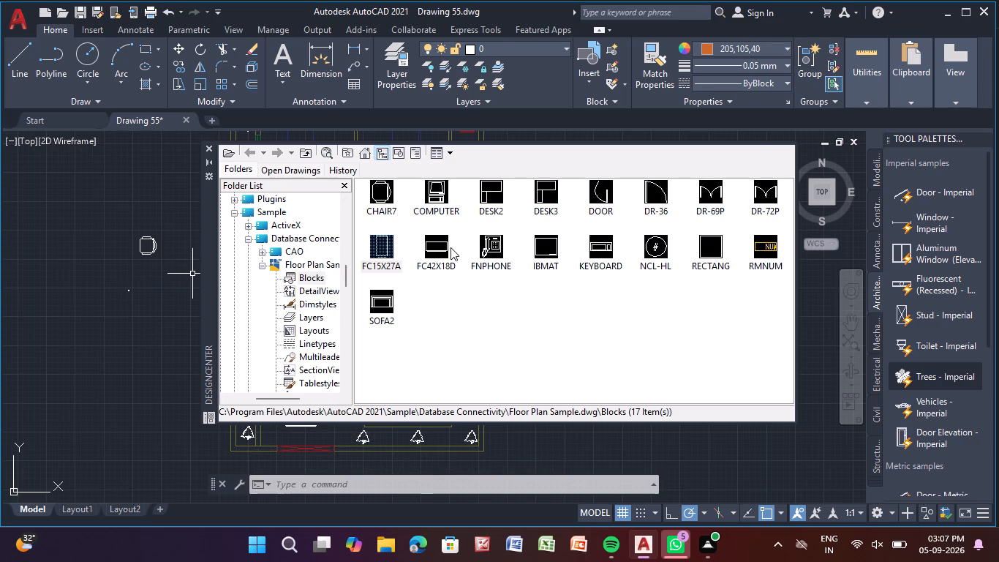
Insert the SOFA2 block at scale 1 and rotation 0, southwest of the FC15X27A block, and close DesignCenter.
double_click(380, 306)
drag(380, 306, 220, 319)
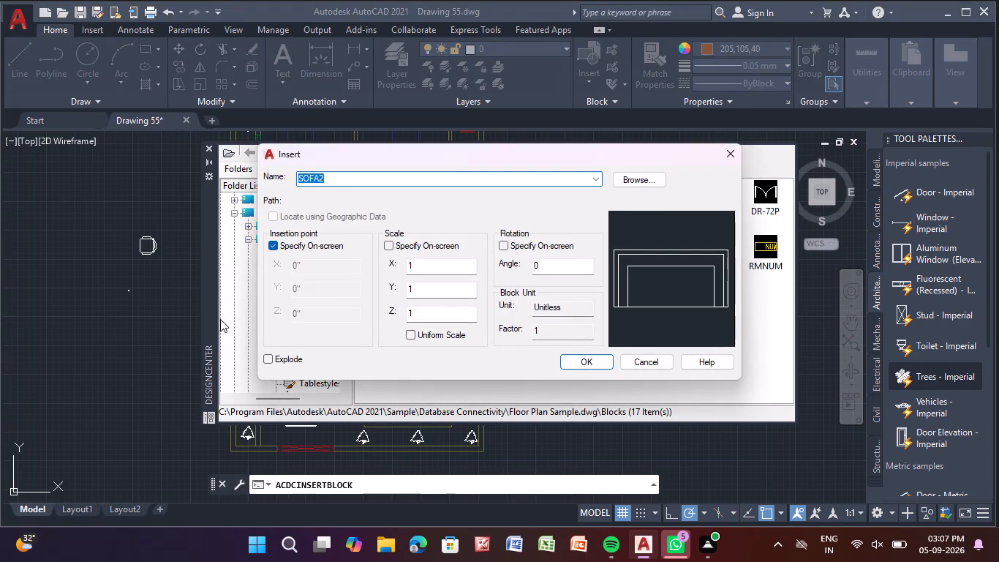
drag(220, 319, 138, 321)
click(592, 361)
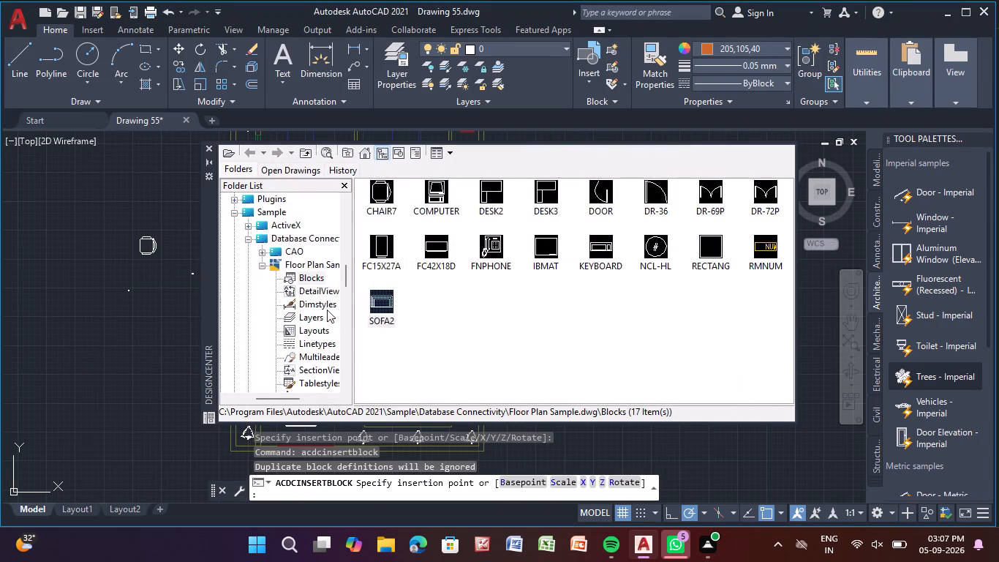
click(382, 307)
drag(382, 307, 96, 359)
click(94, 356)
scroll(159, 331, down, 2)
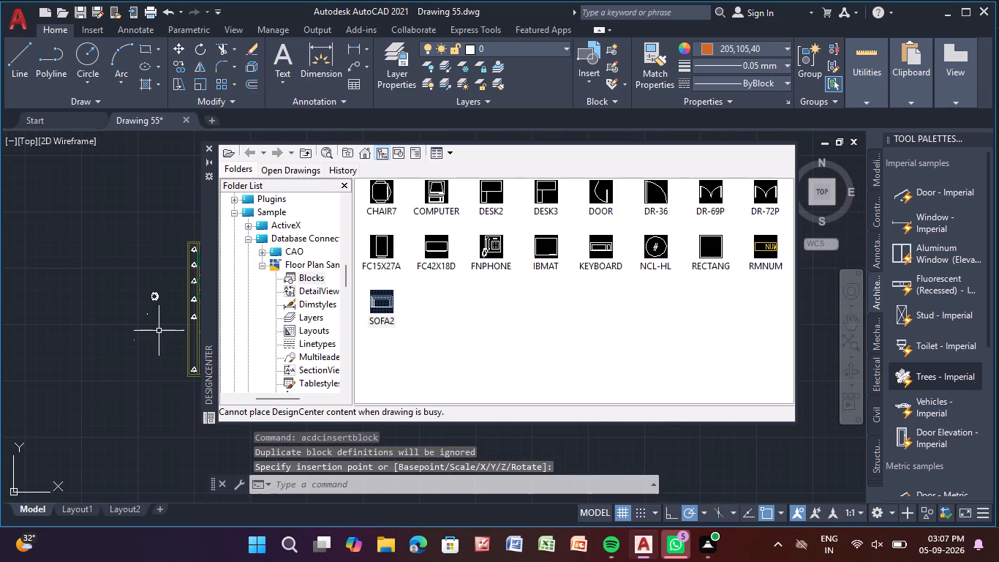
scroll(159, 328, up, 3)
click(208, 146)
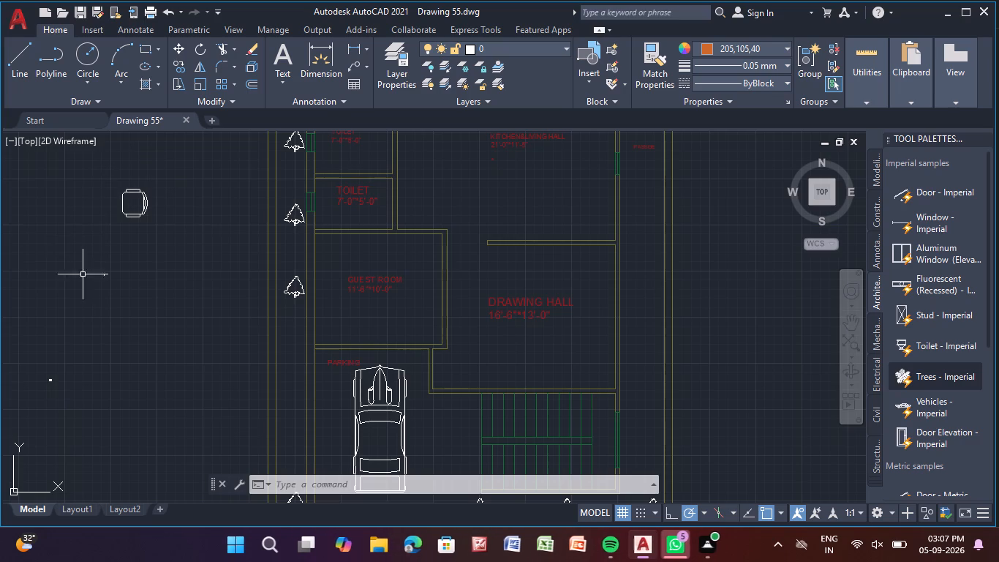
Enlarge the tiny FC15X27A block with Scale from its lower-right corner until it is clearly larger than the chair.
click(104, 274)
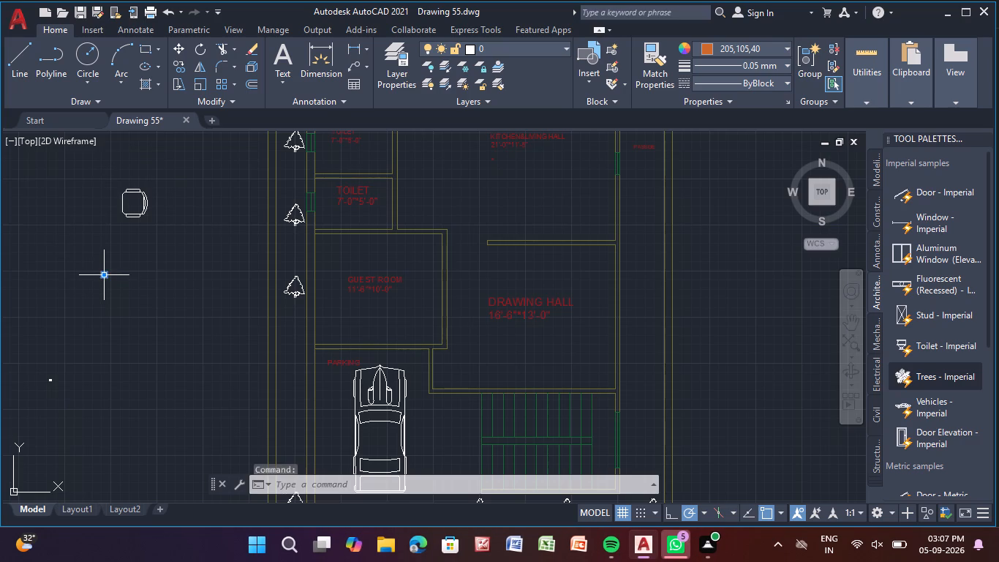
text(sc)
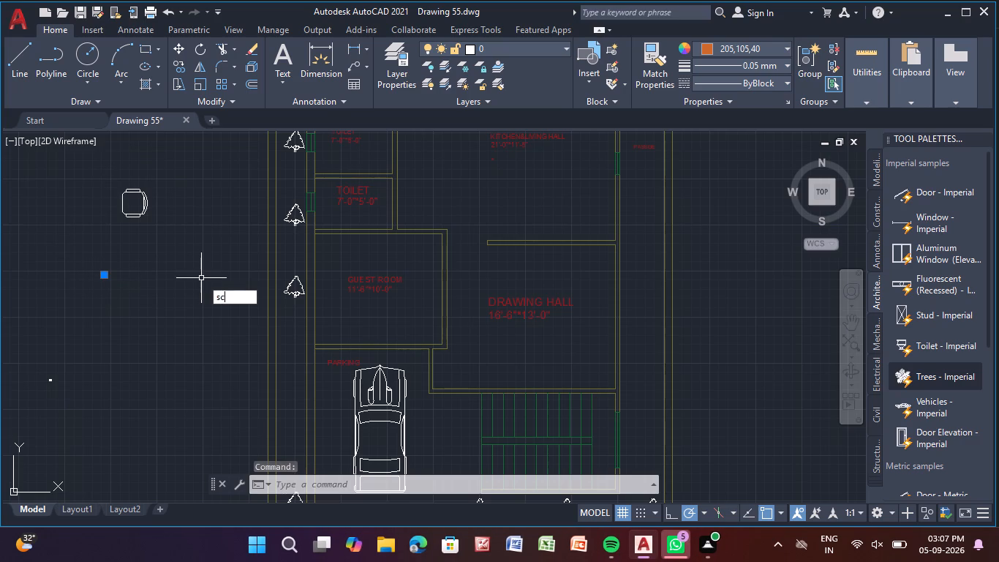
key(Return)
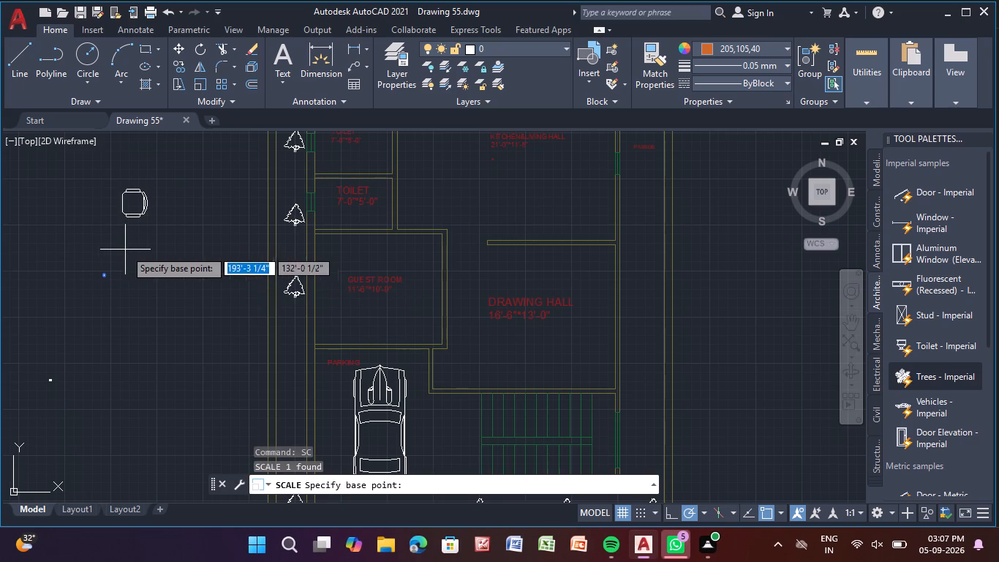
click(105, 277)
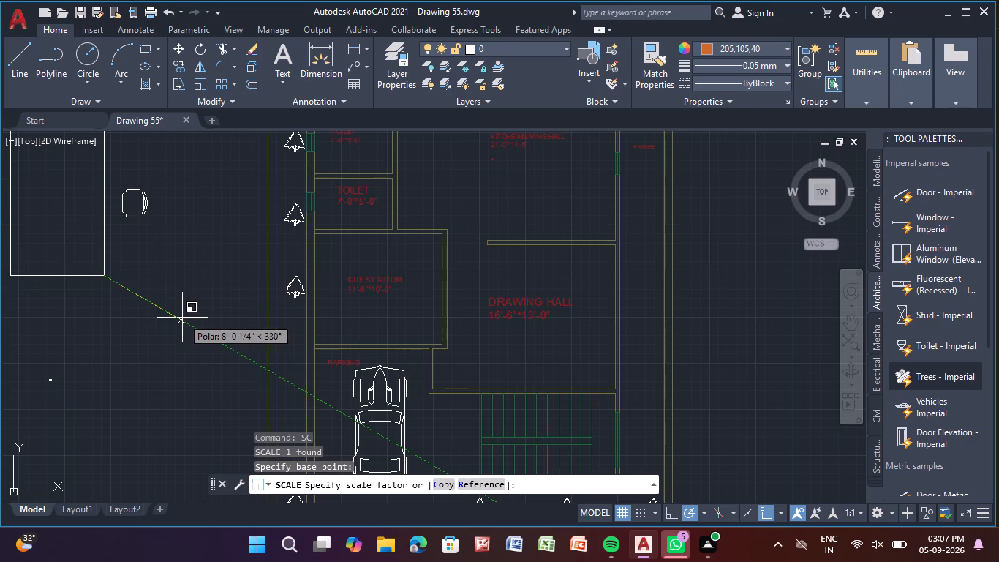
click(127, 323)
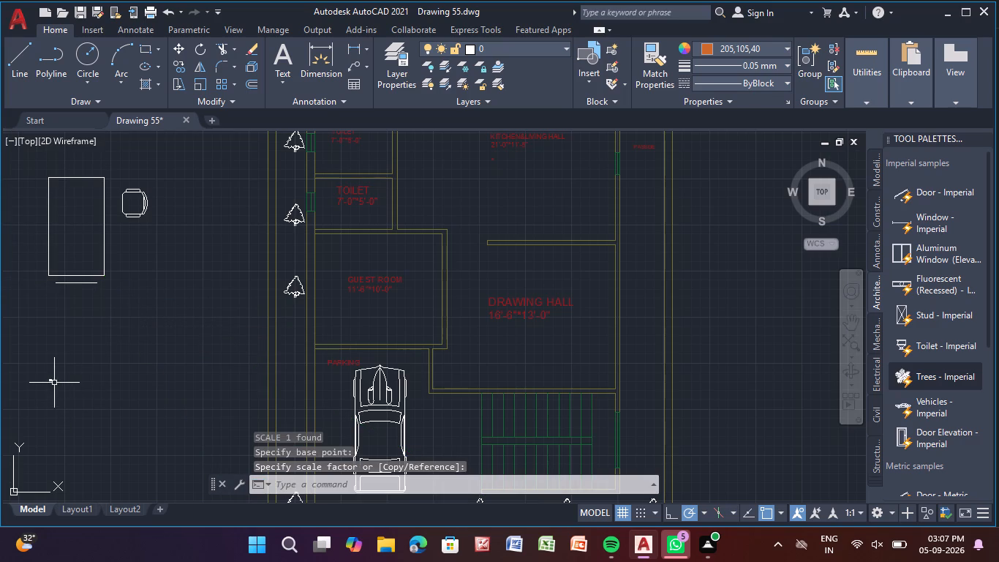
Enlarge the tiny SOFA2 block with Scale from its upper-right corner to a furniture size matching the plan.
click(52, 382)
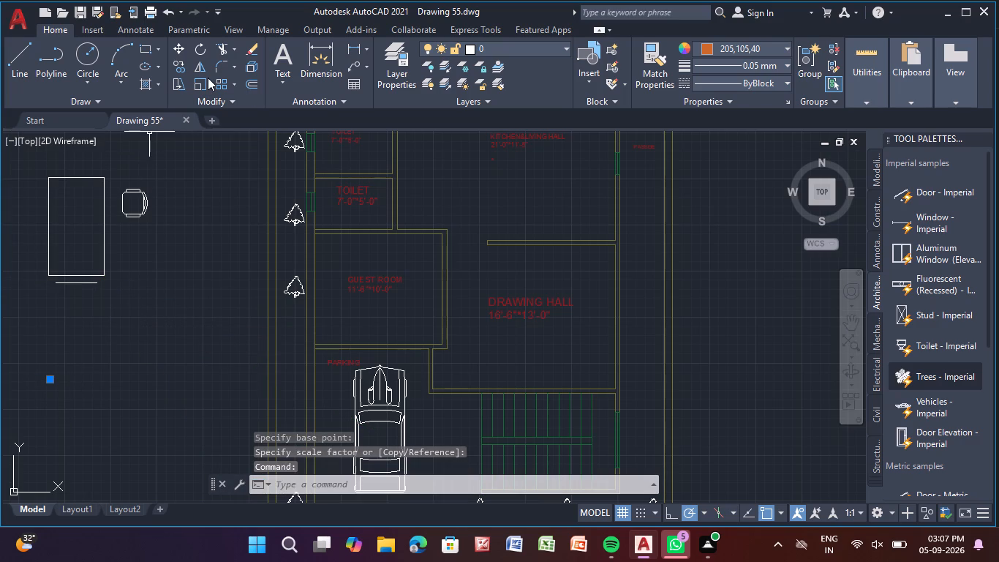
click(205, 83)
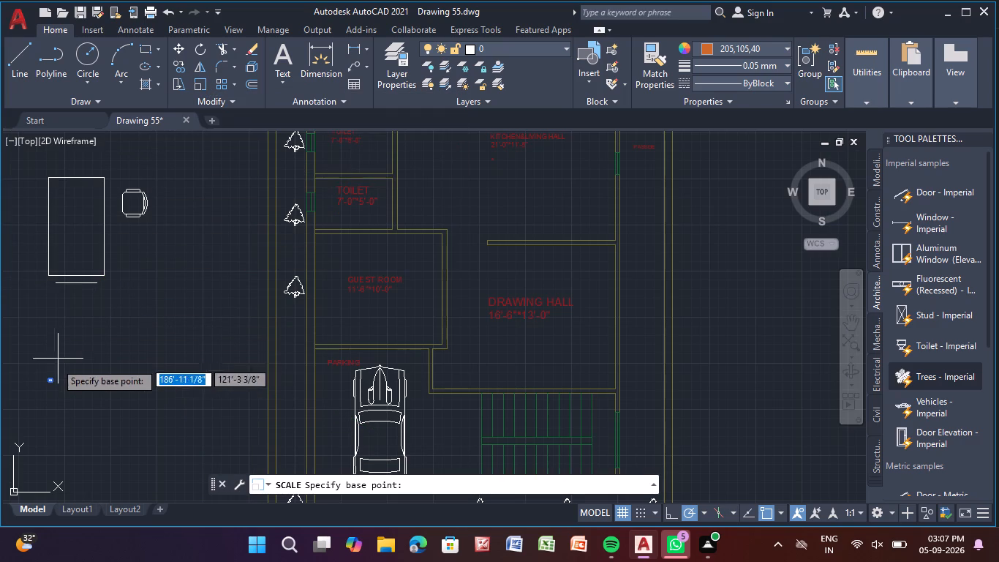
click(51, 381)
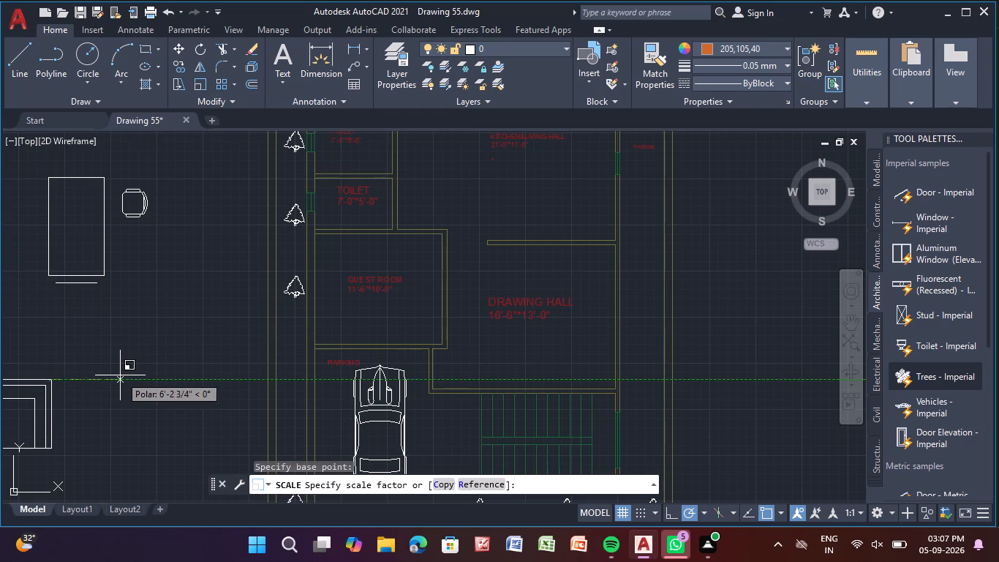
click(81, 386)
Copy the enlarged FC15X27A block from west of the plan into the kitchen and living hall.
scroll(81, 378, down, 1)
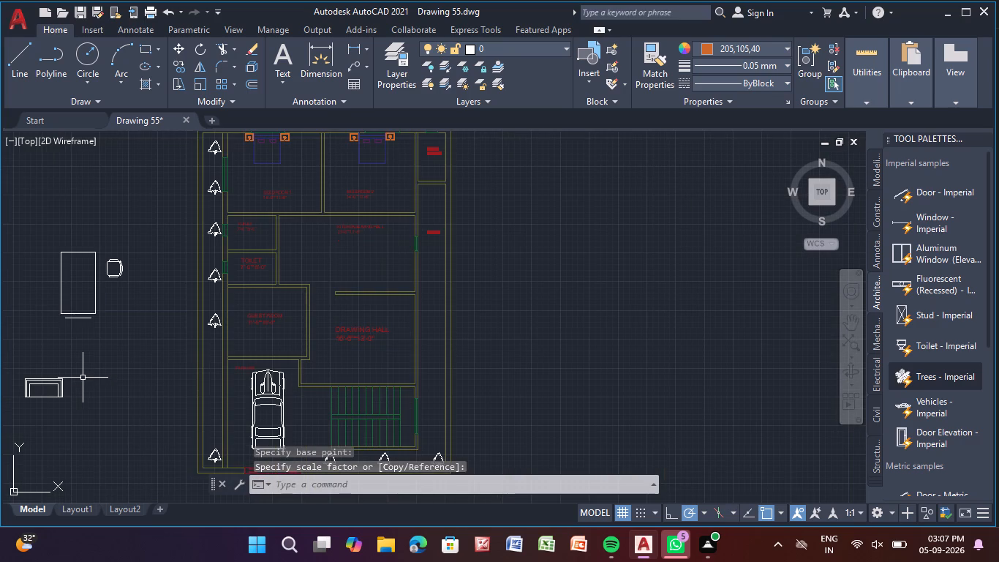
middle_drag(25, 346, 76, 291)
click(113, 248)
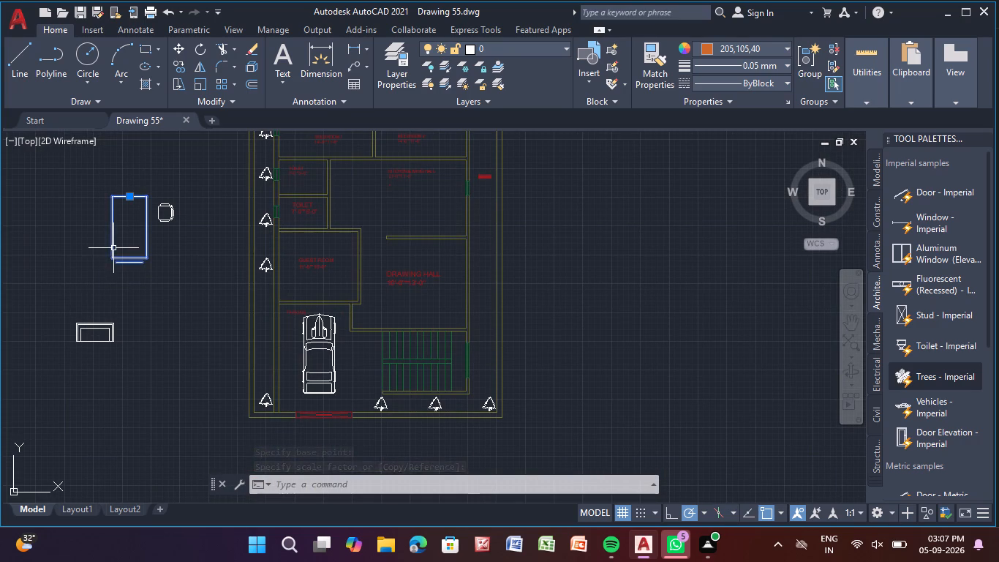
click(181, 65)
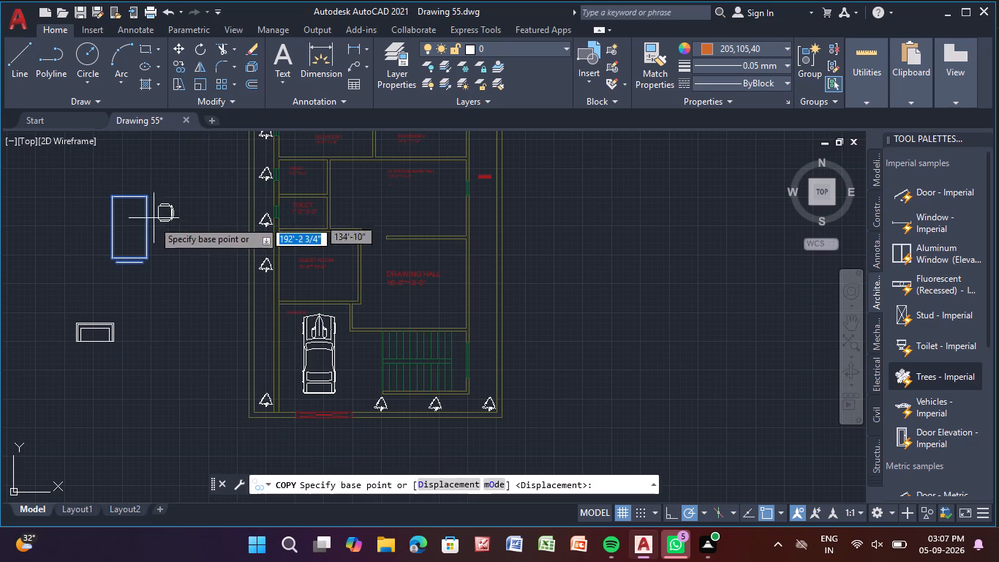
click(149, 240)
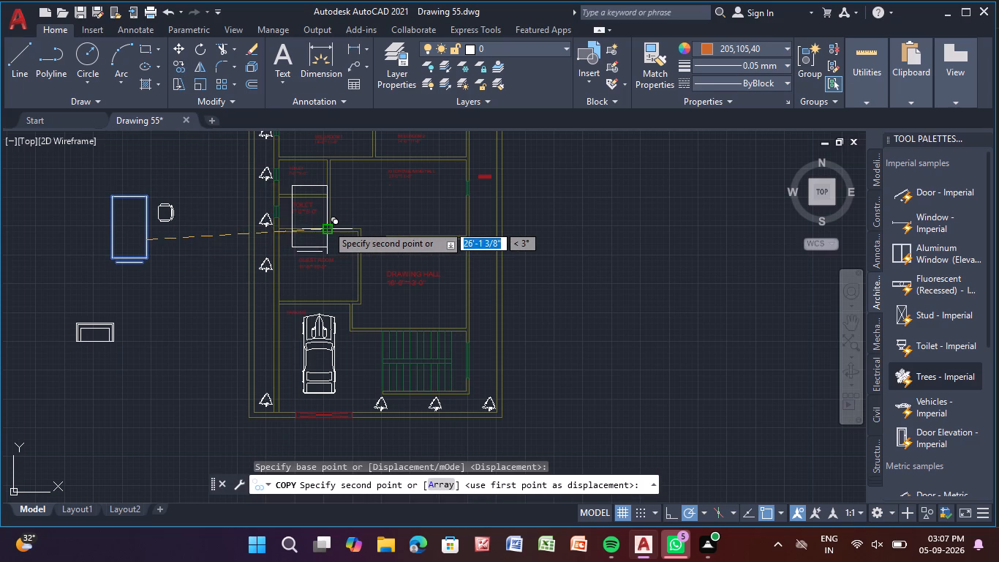
middle_drag(327, 224, 281, 281)
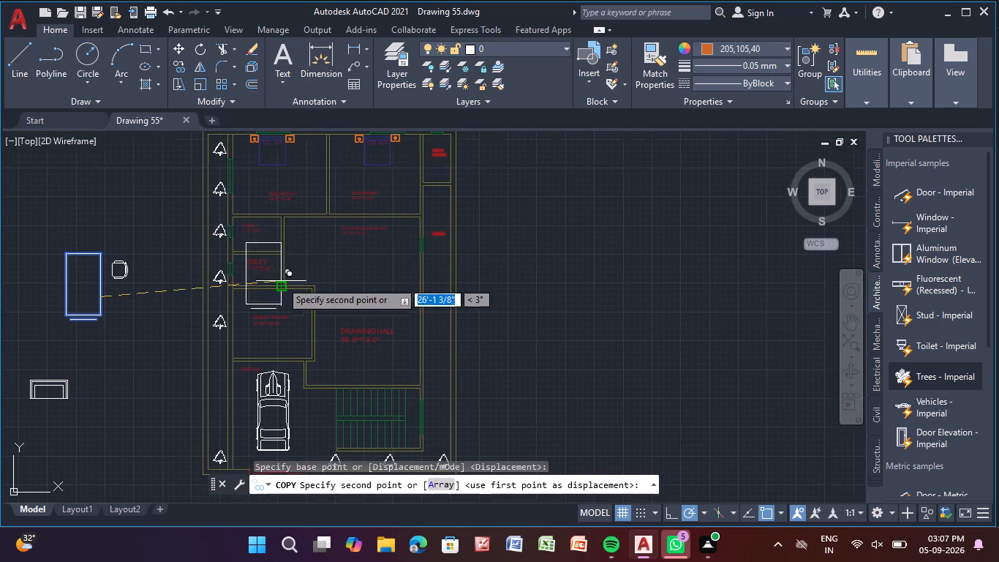
click(349, 268)
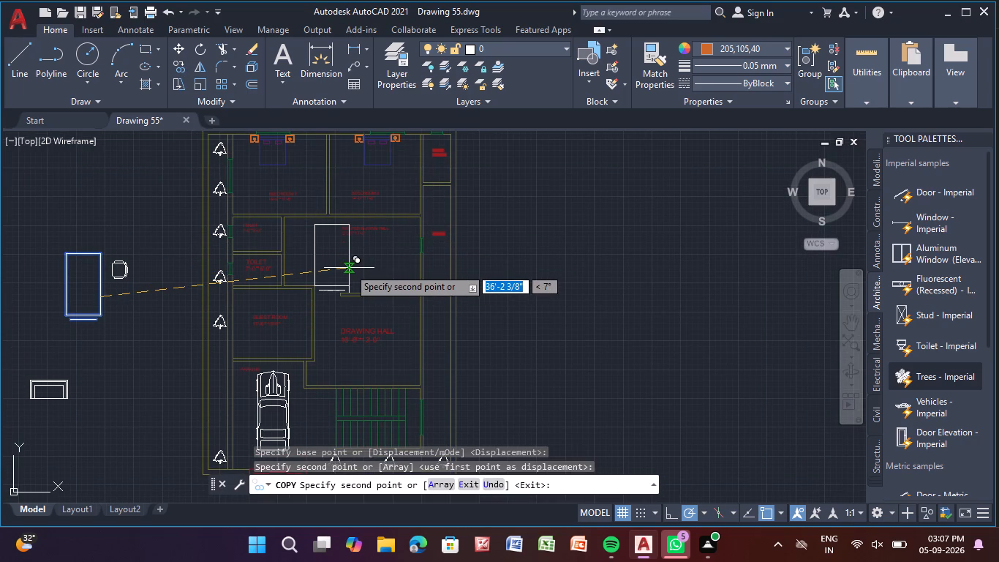
key(Escape)
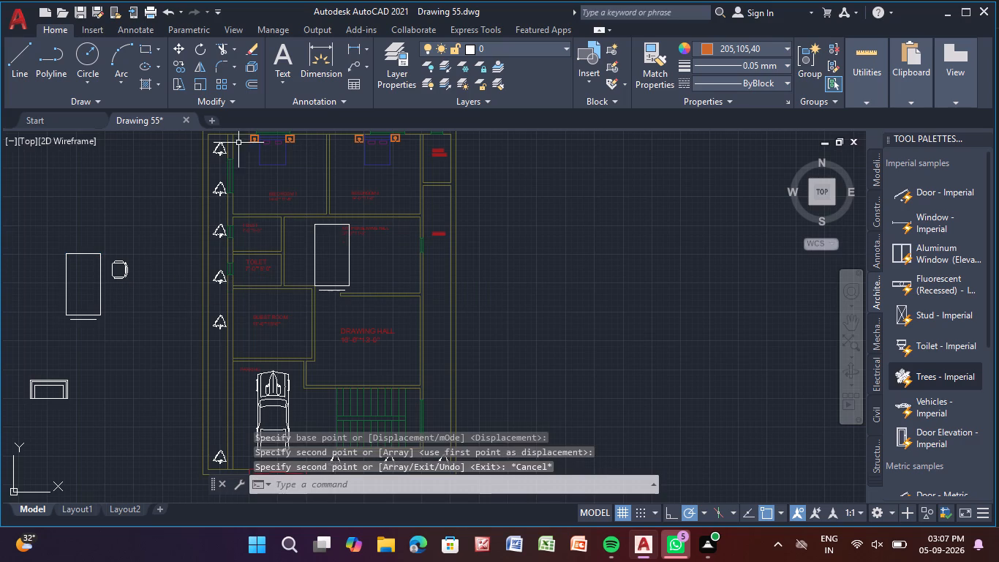
Rotate the copied FC15X27A block 90° about its southeast corner so its long side runs east–west.
click(314, 257)
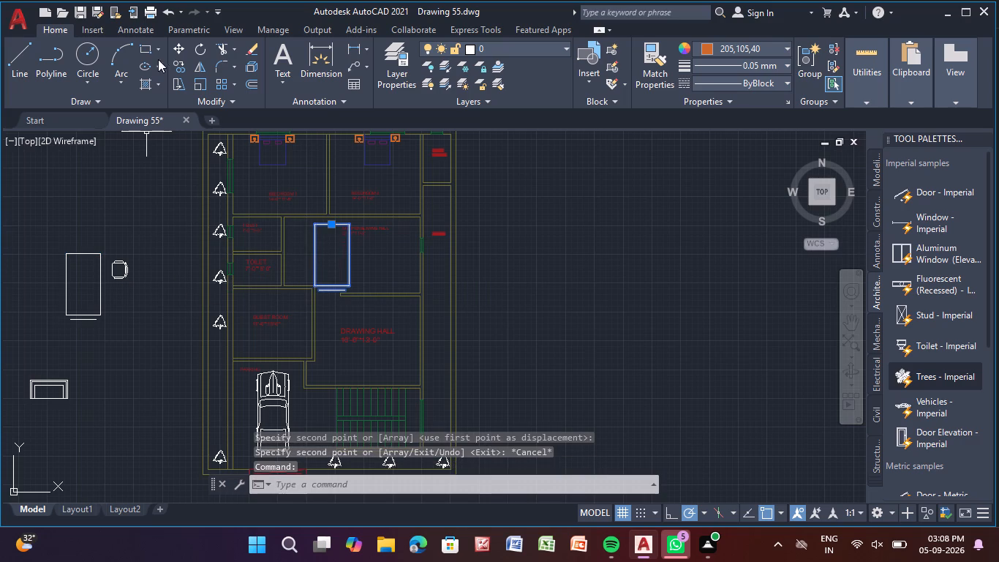
click(199, 48)
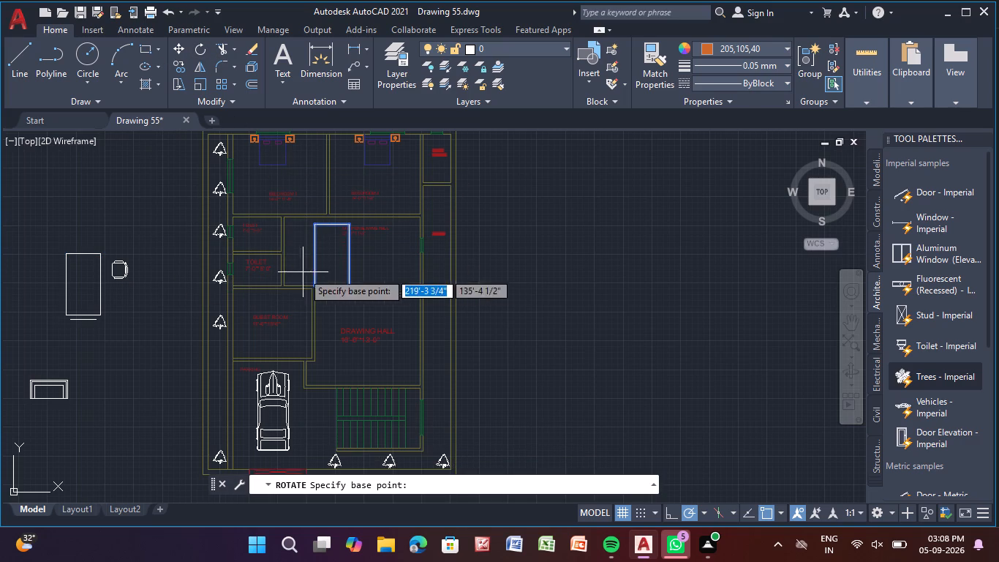
click(347, 287)
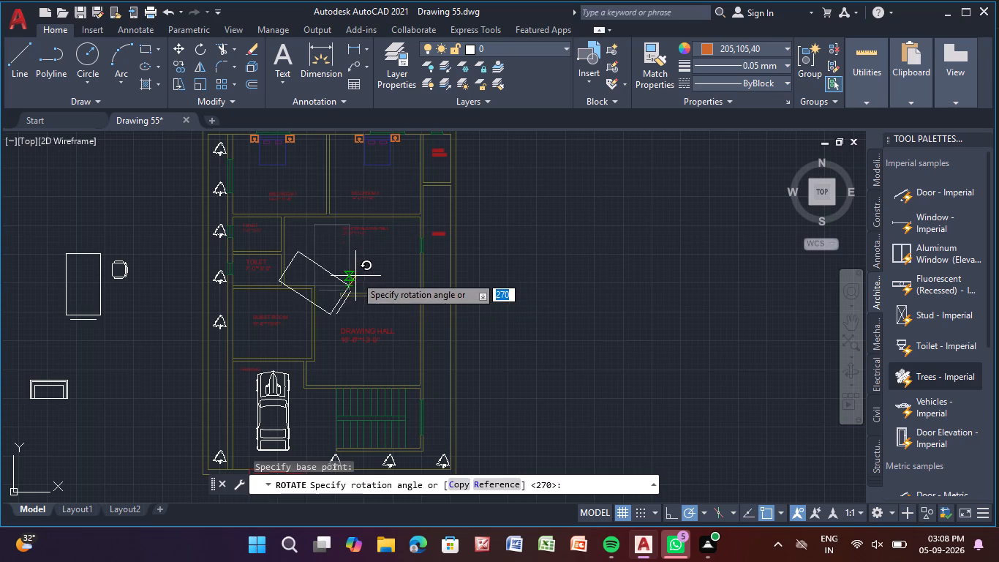
click(349, 250)
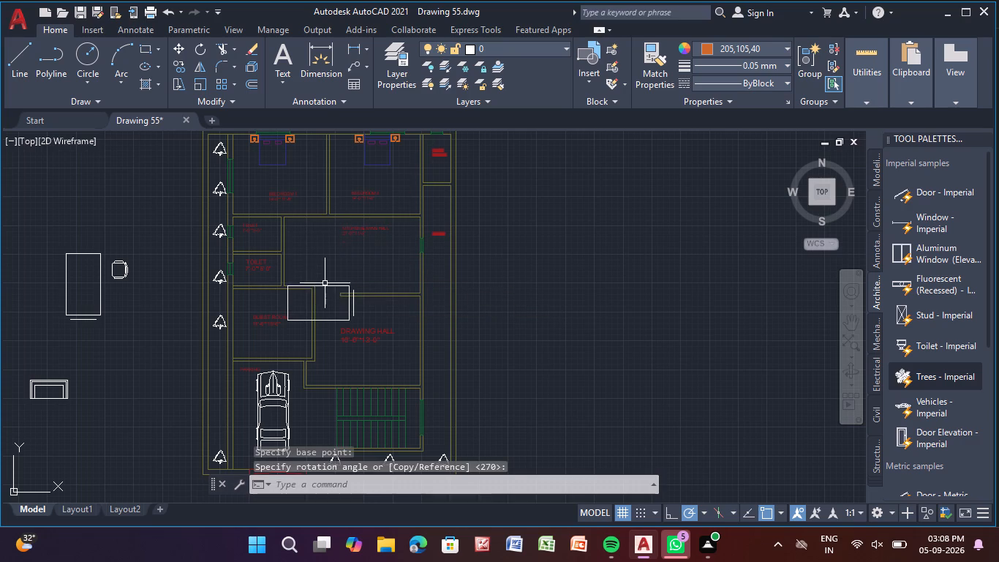
Move the rotated FC15X27A copy north, clear of the guest room walls, into the kitchen and living hall.
click(323, 286)
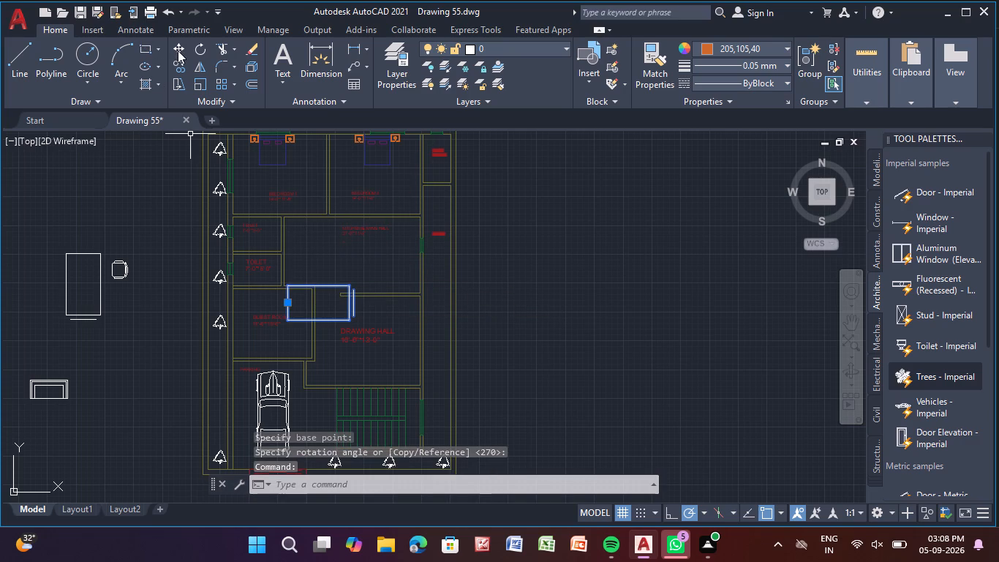
click(178, 50)
click(317, 285)
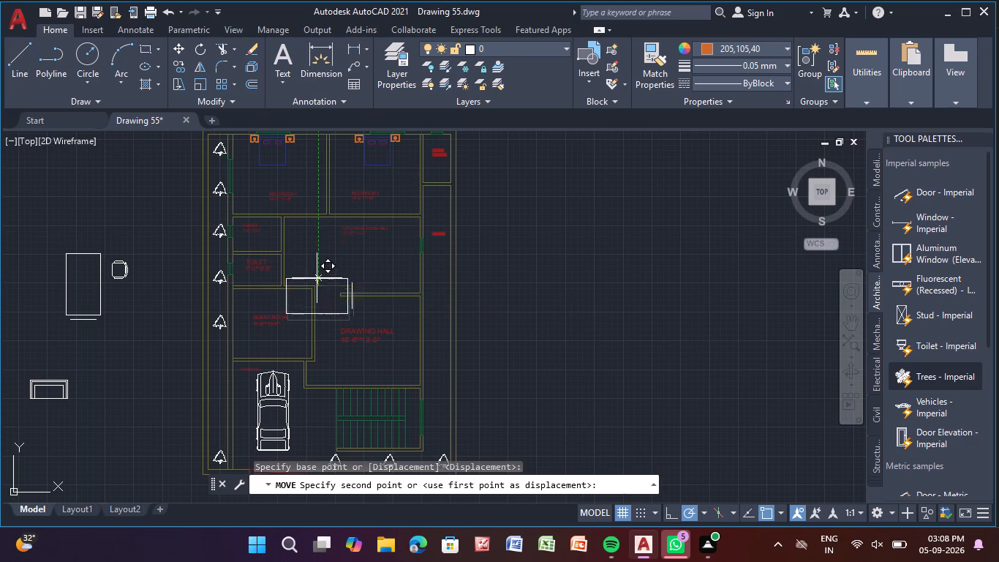
scroll(325, 239, up, 2)
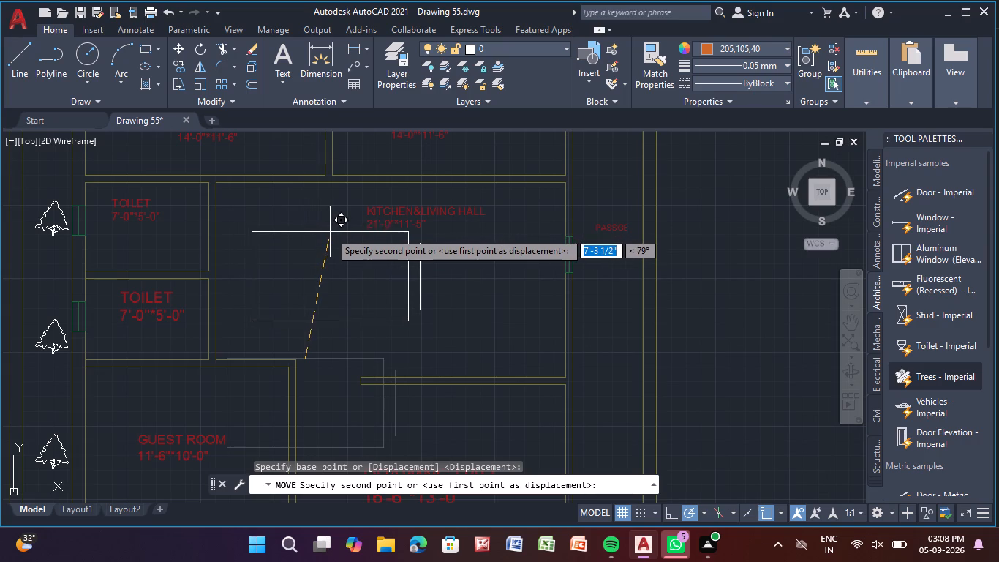
click(330, 232)
Scale the FC15X27A copy in the hall down to a little over half its size, from its east edge midpoint.
scroll(329, 234, down, 4)
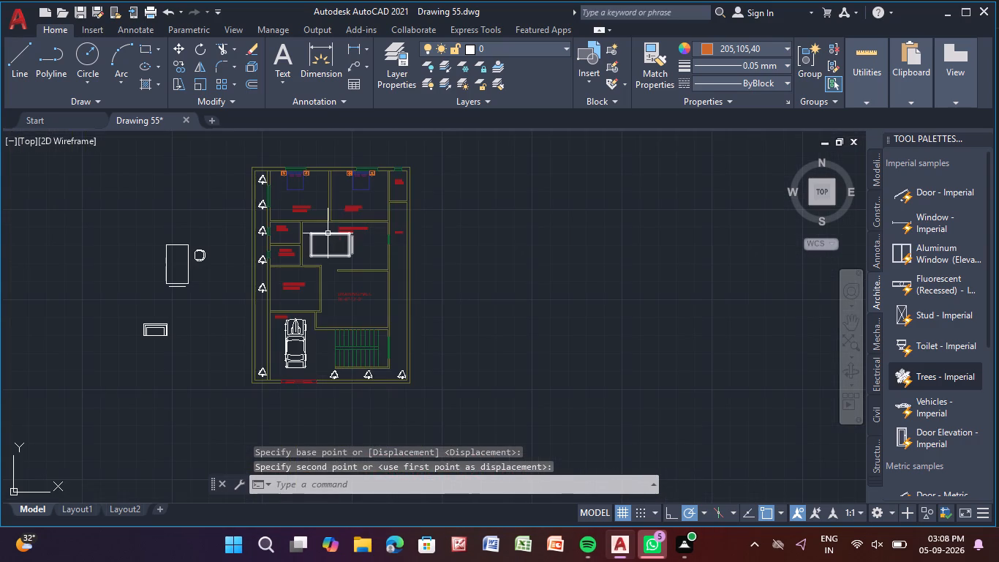
click(328, 233)
text(sc)
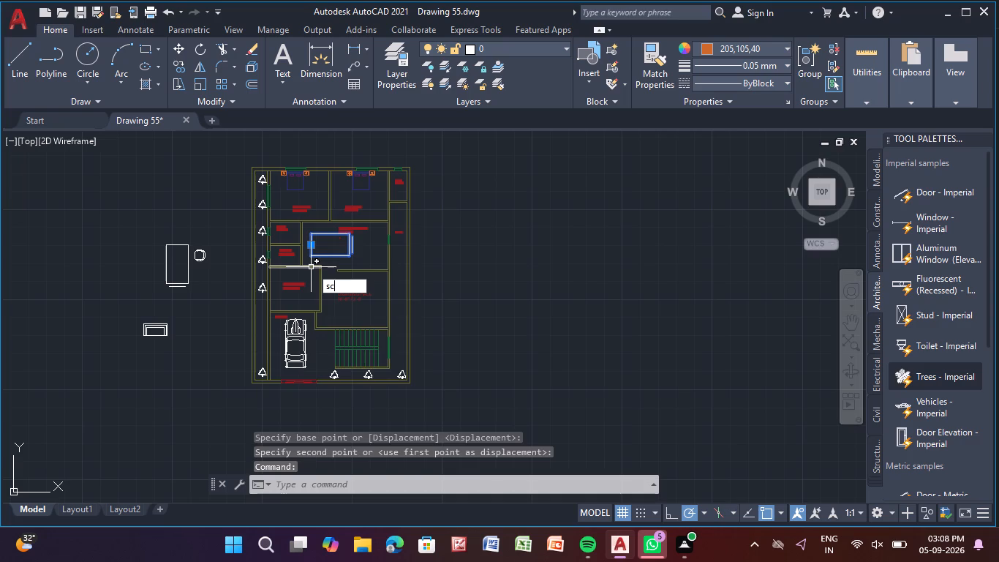
key(Return)
scroll(338, 239, up, 2)
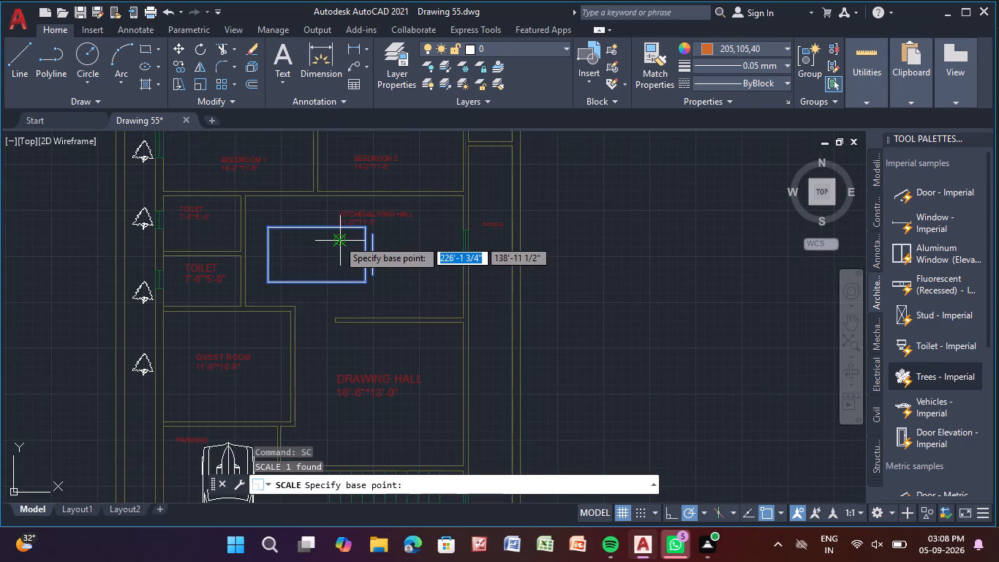
click(365, 255)
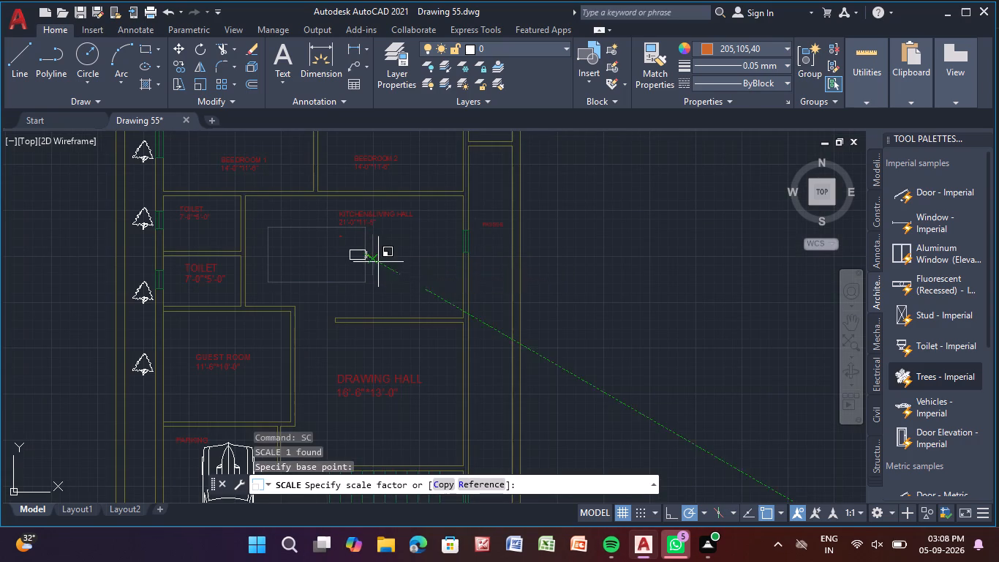
click(393, 265)
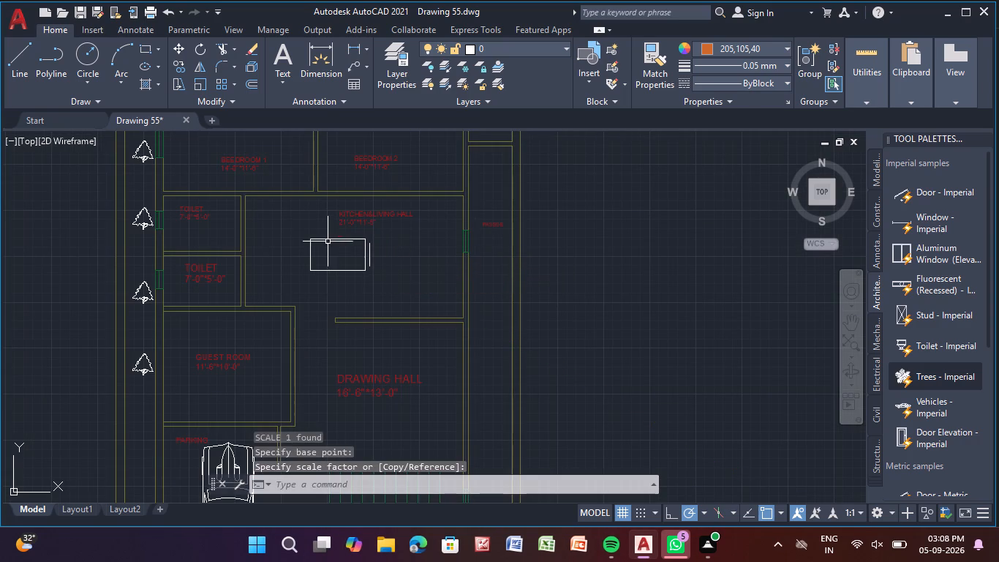
Move the reduced FC15X27A block west within the kitchen and living hall, nearer the toilet wall.
click(331, 236)
click(331, 241)
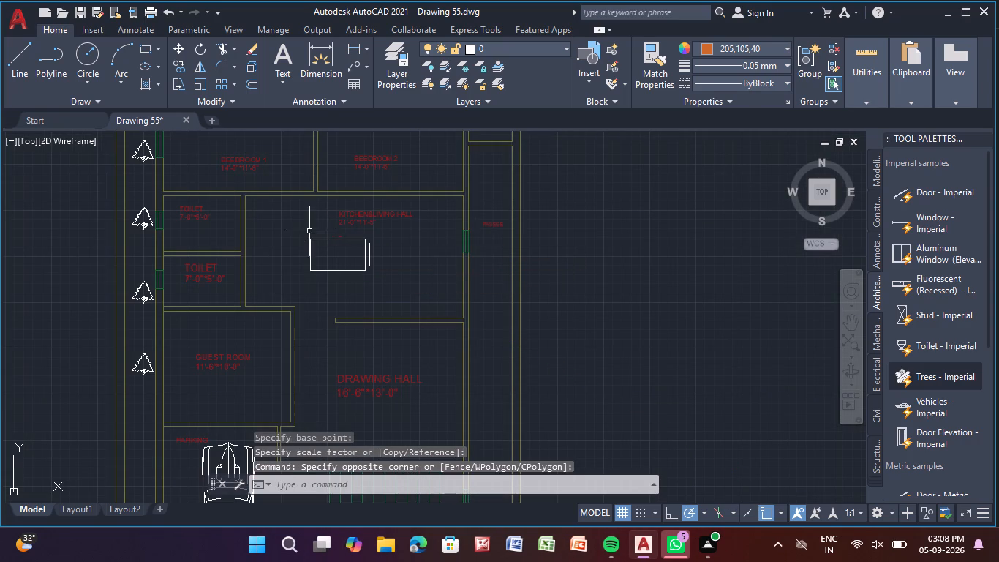
click(315, 239)
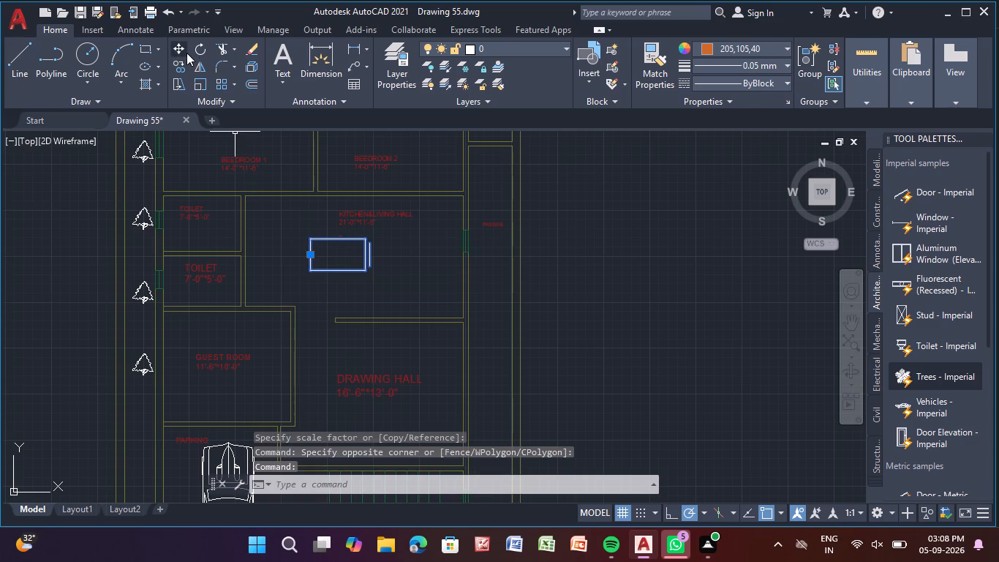
click(183, 47)
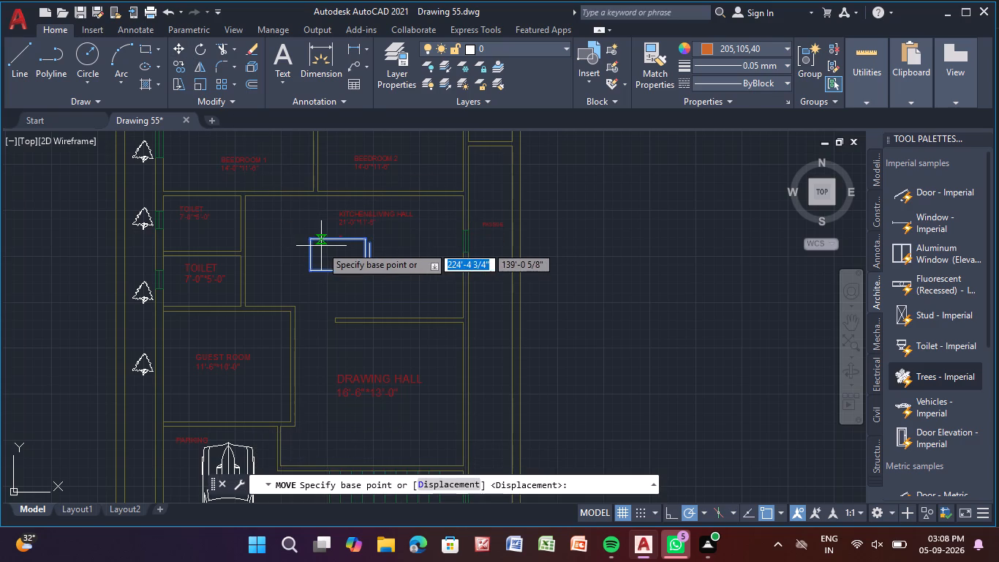
click(317, 241)
click(272, 234)
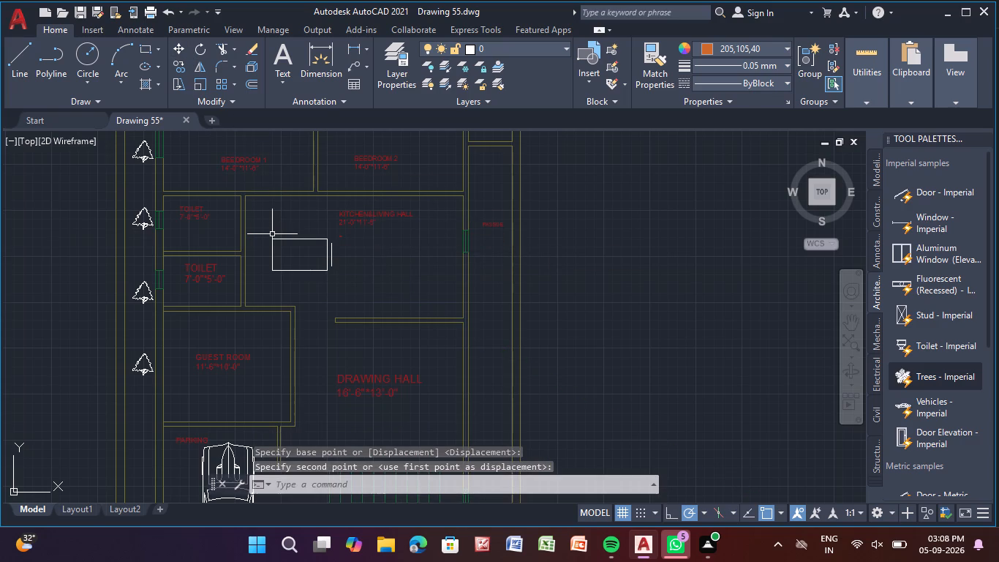
Copy the chair from west of the plan to two spots beside the hall's FC15X27A block, east and south of it.
scroll(129, 181, down, 1)
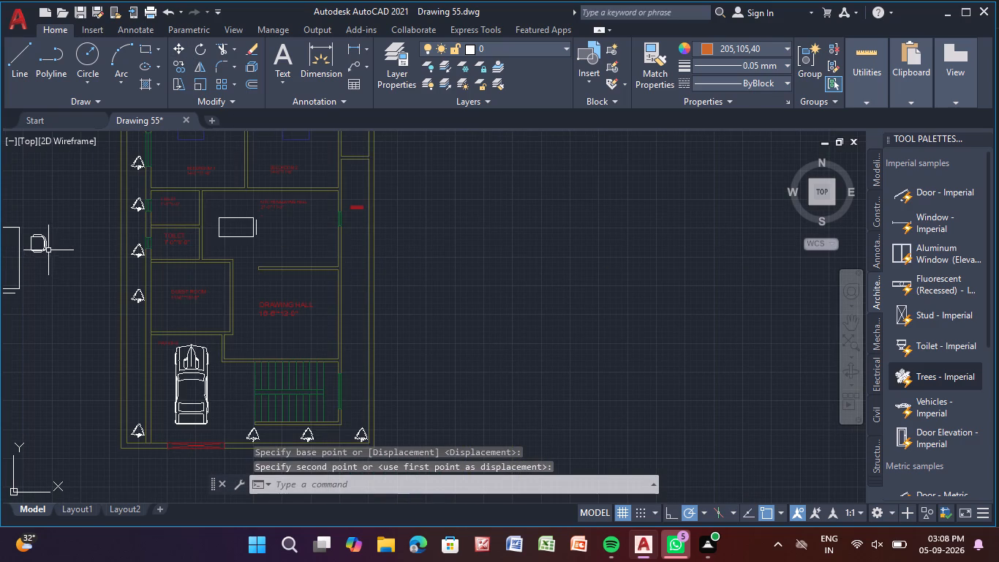
click(34, 246)
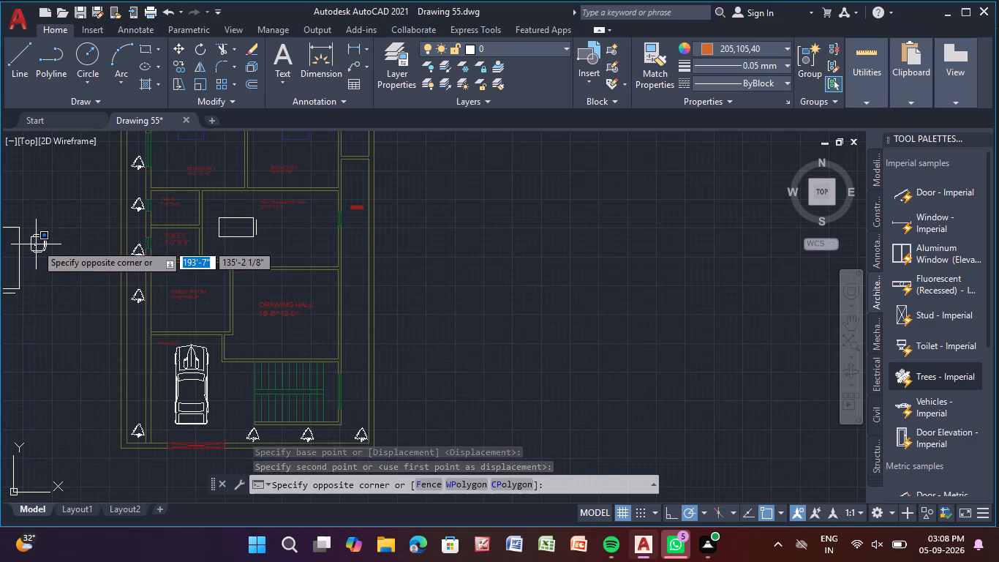
click(39, 237)
click(42, 244)
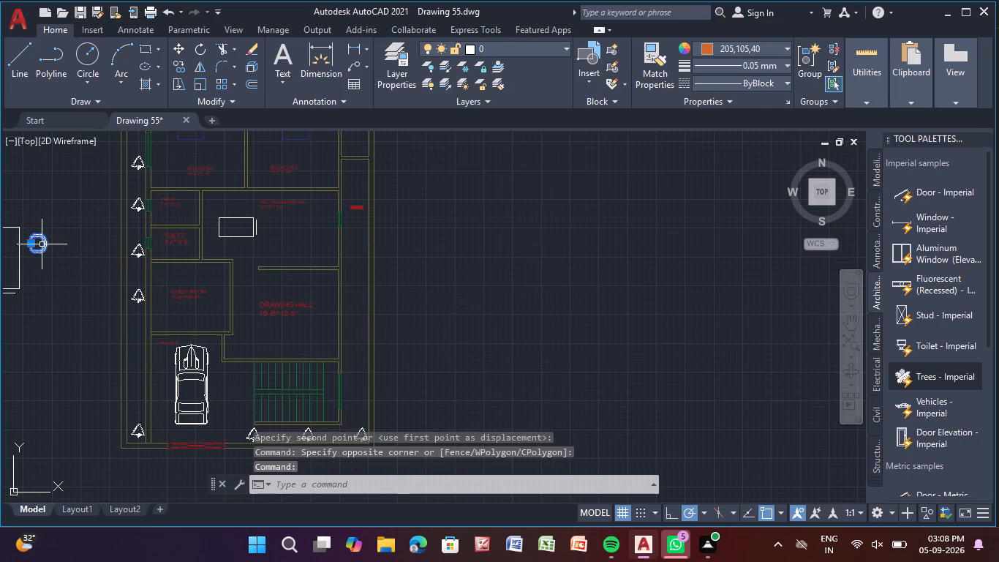
click(181, 68)
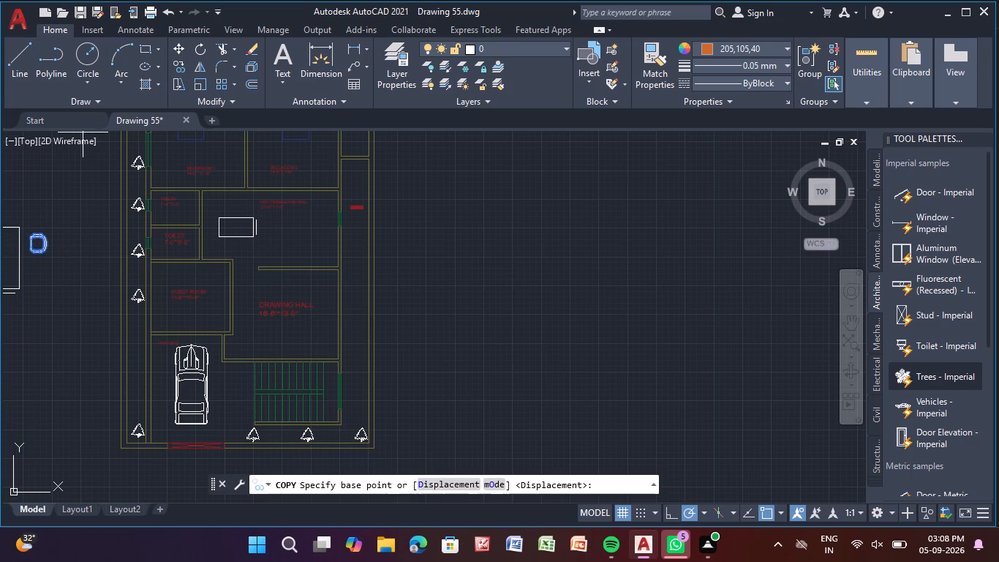
click(42, 241)
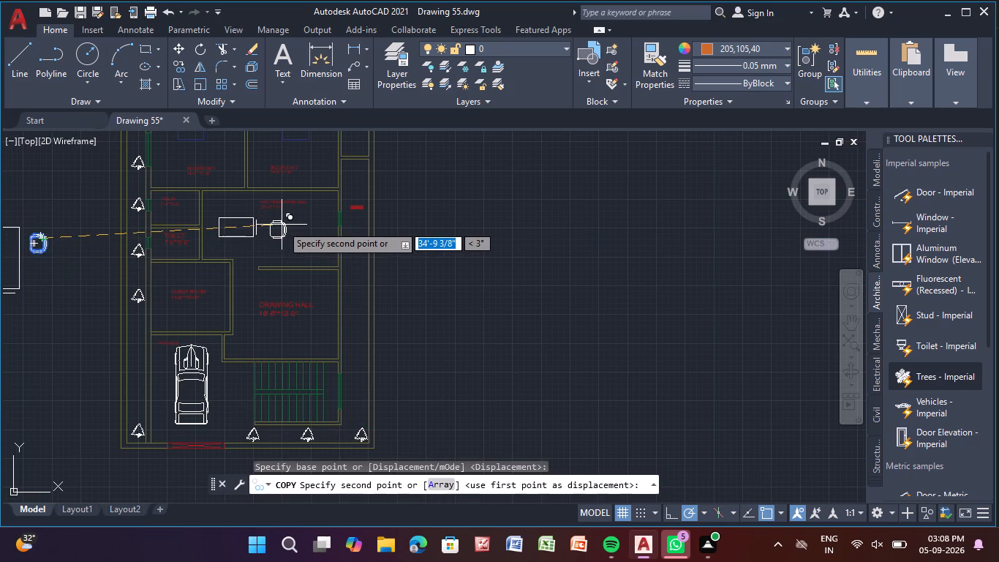
scroll(277, 224, up, 3)
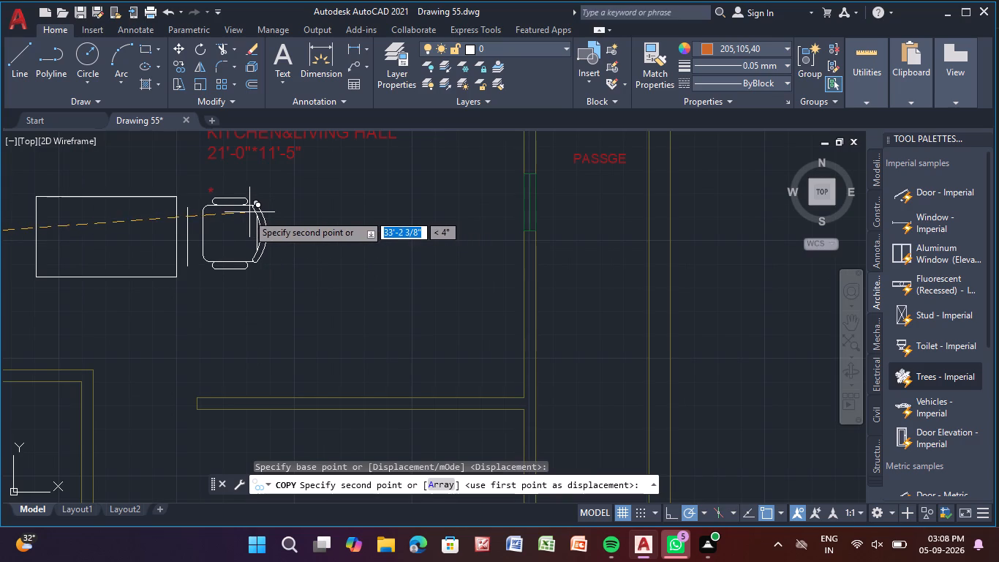
click(244, 216)
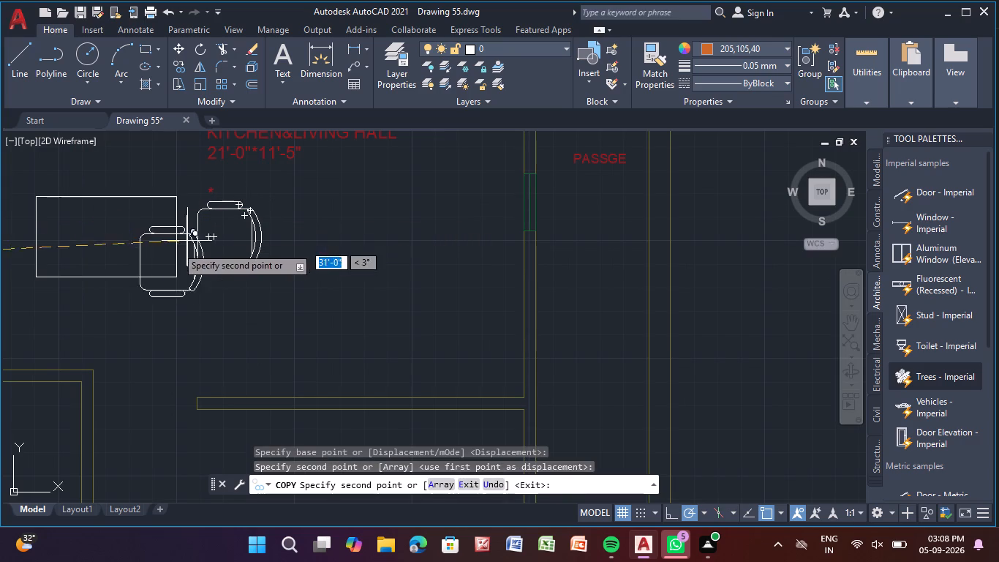
click(129, 310)
key(Escape)
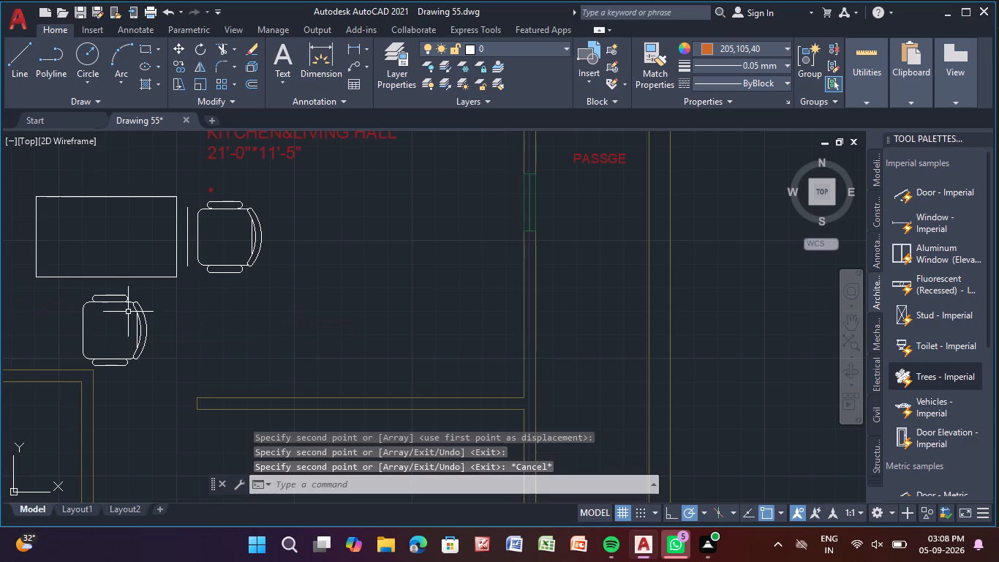
Rotate the chair south of the hall's FC15X27A block a quarter turn clockwise, so its backrest faces south.
click(124, 303)
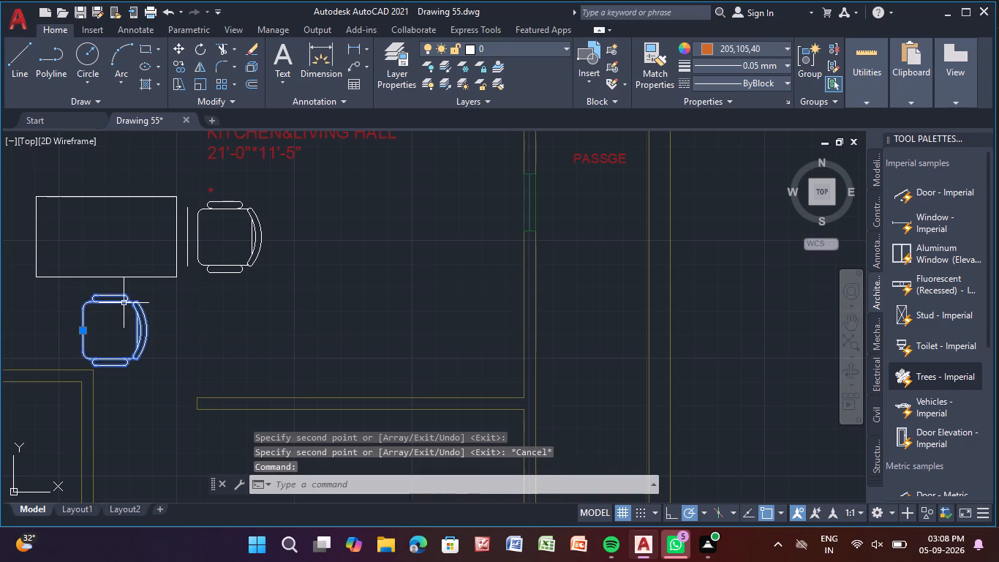
click(207, 45)
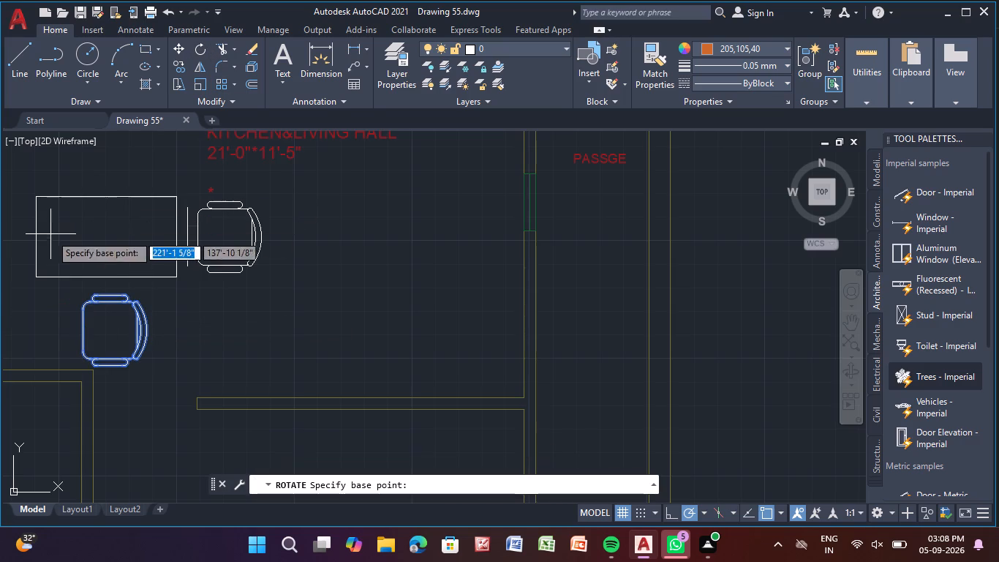
click(123, 307)
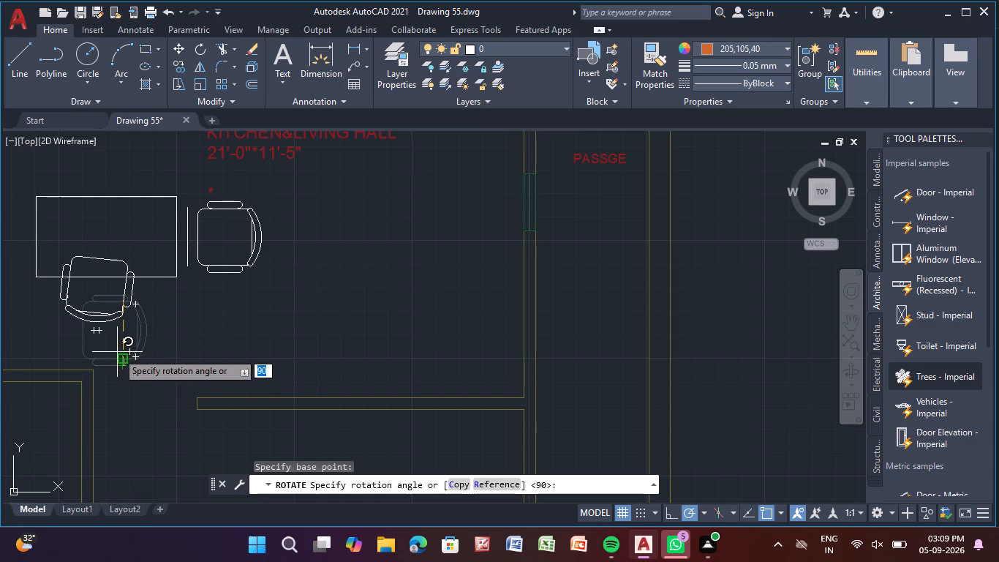
click(675, 509)
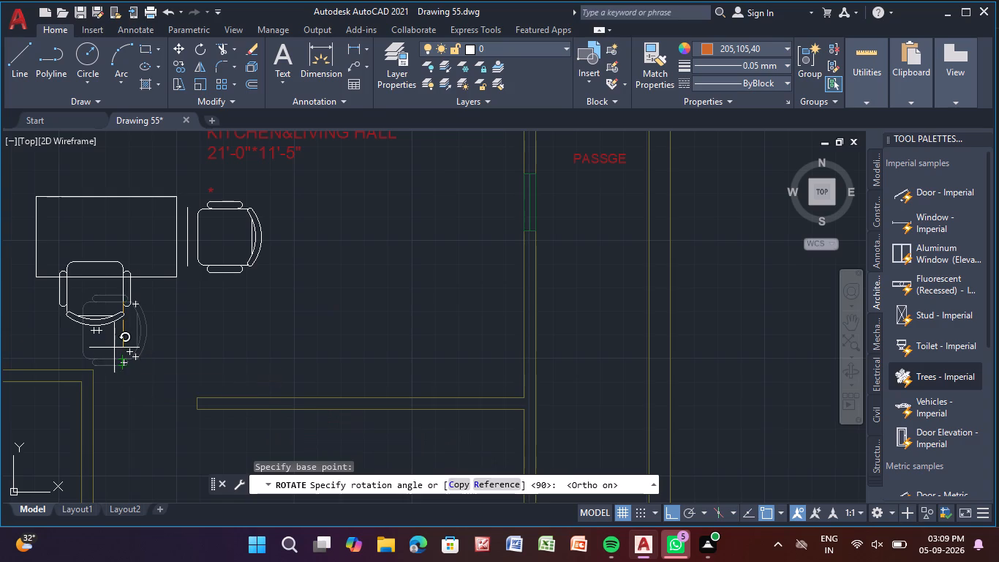
click(114, 348)
Move the rotated chair southeast, clear of the FC15X27A block, to just below the east end of its south edge.
click(95, 316)
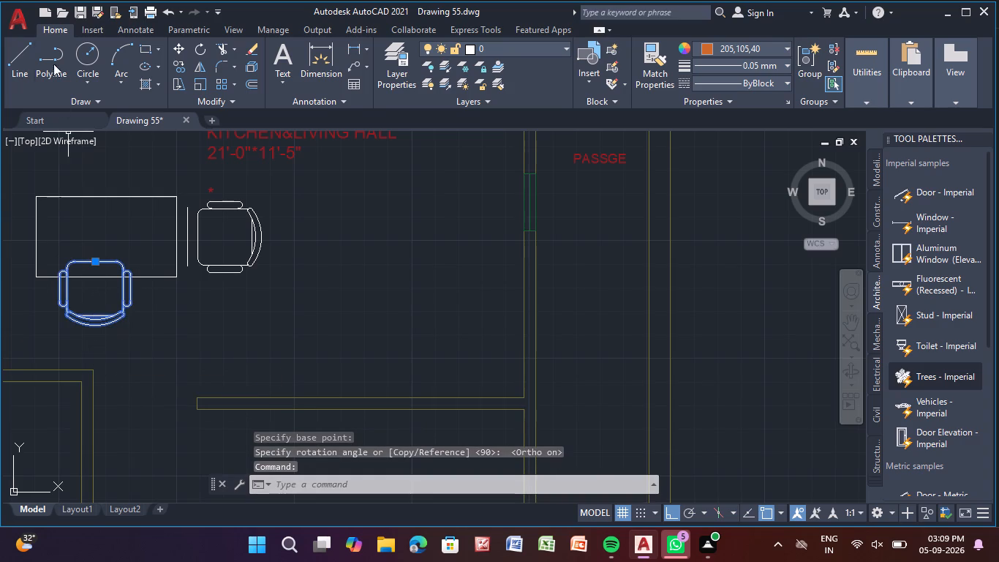
click(176, 55)
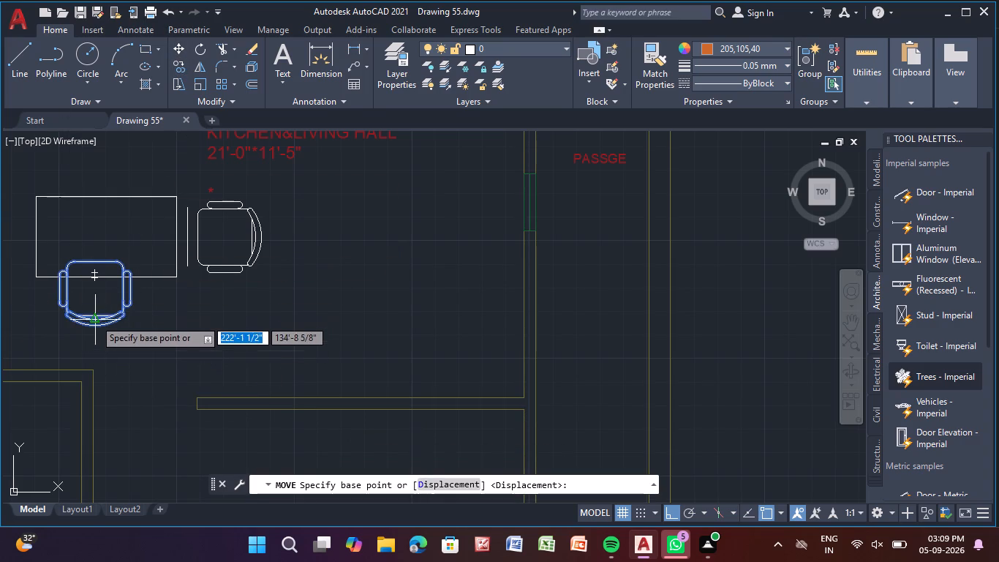
click(94, 319)
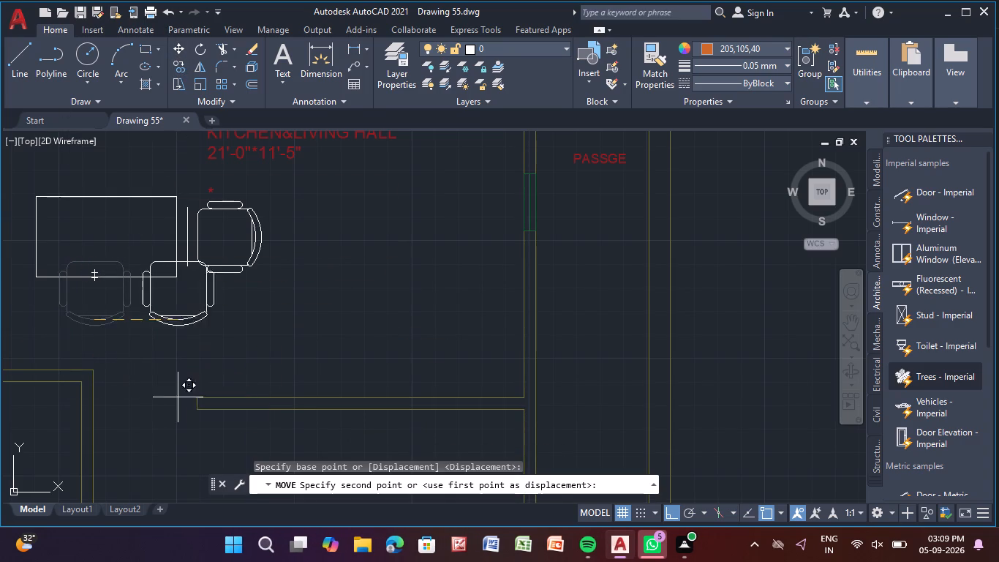
click(693, 510)
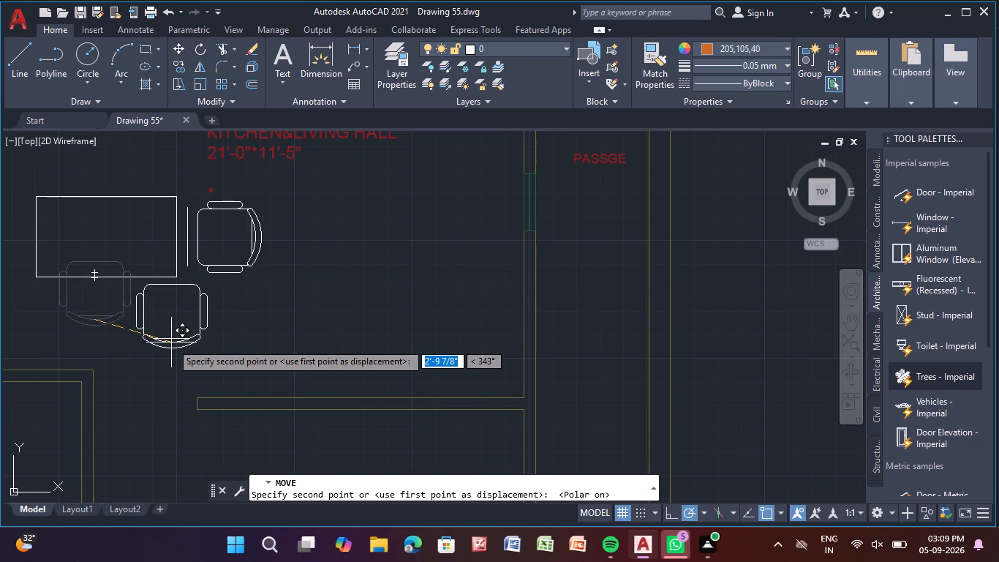
click(166, 346)
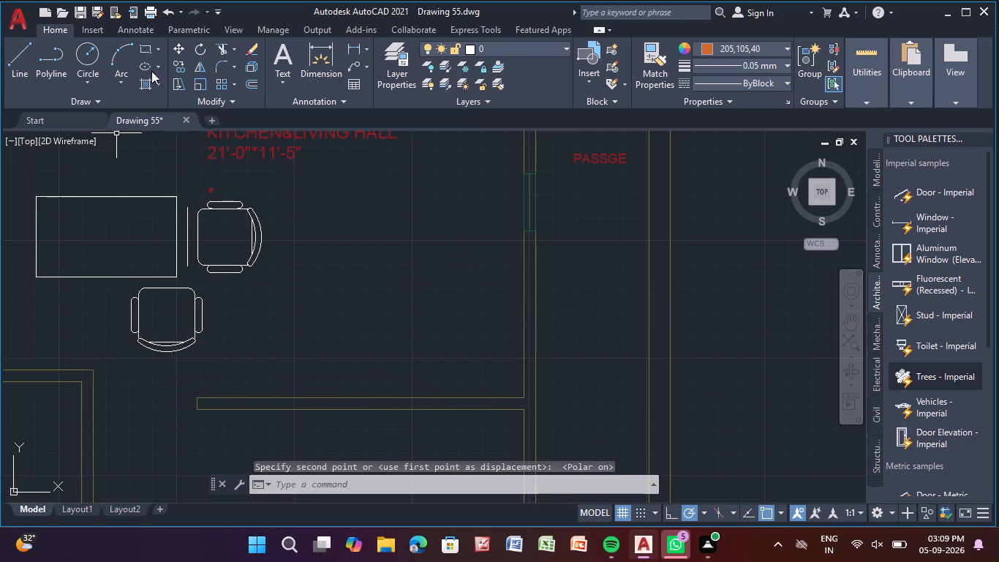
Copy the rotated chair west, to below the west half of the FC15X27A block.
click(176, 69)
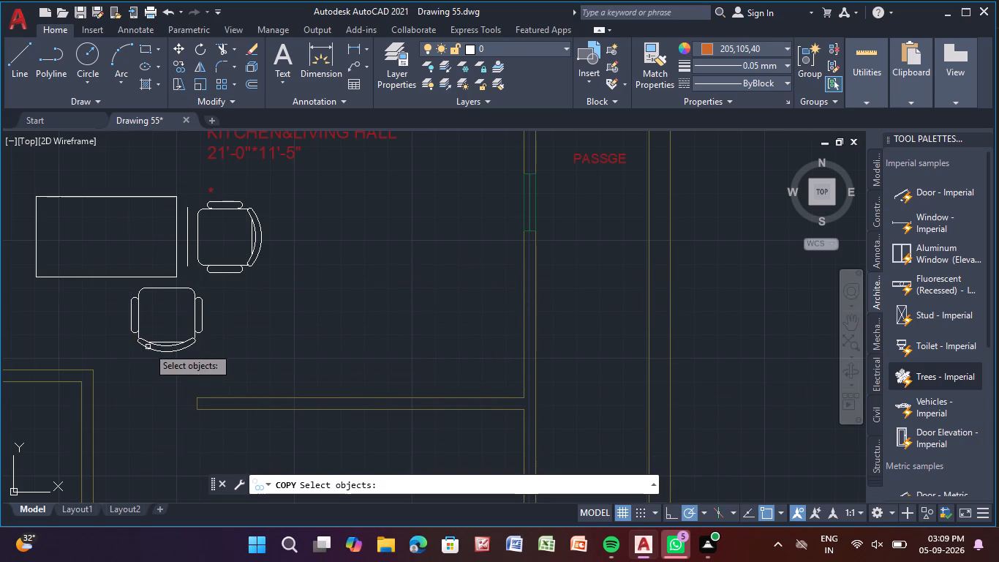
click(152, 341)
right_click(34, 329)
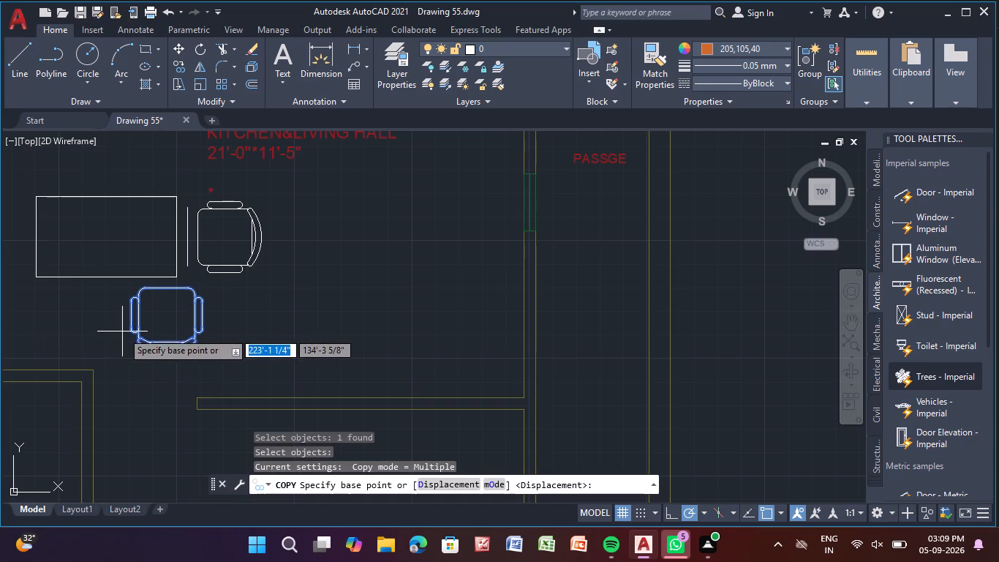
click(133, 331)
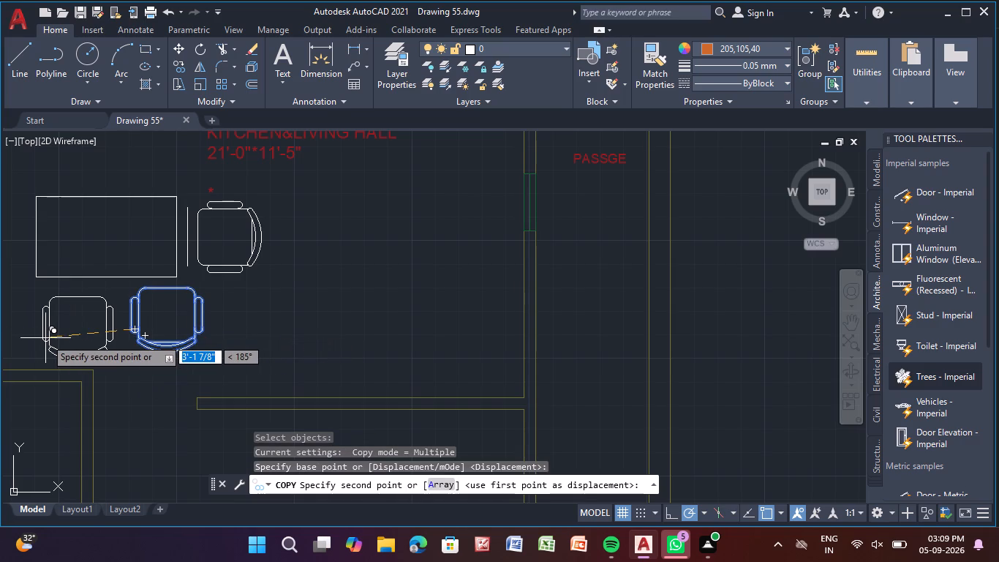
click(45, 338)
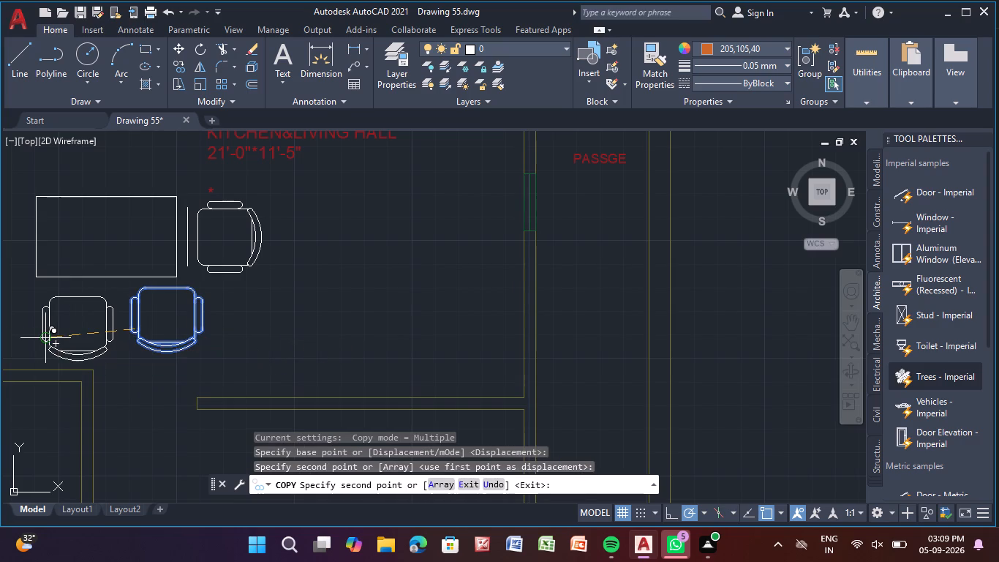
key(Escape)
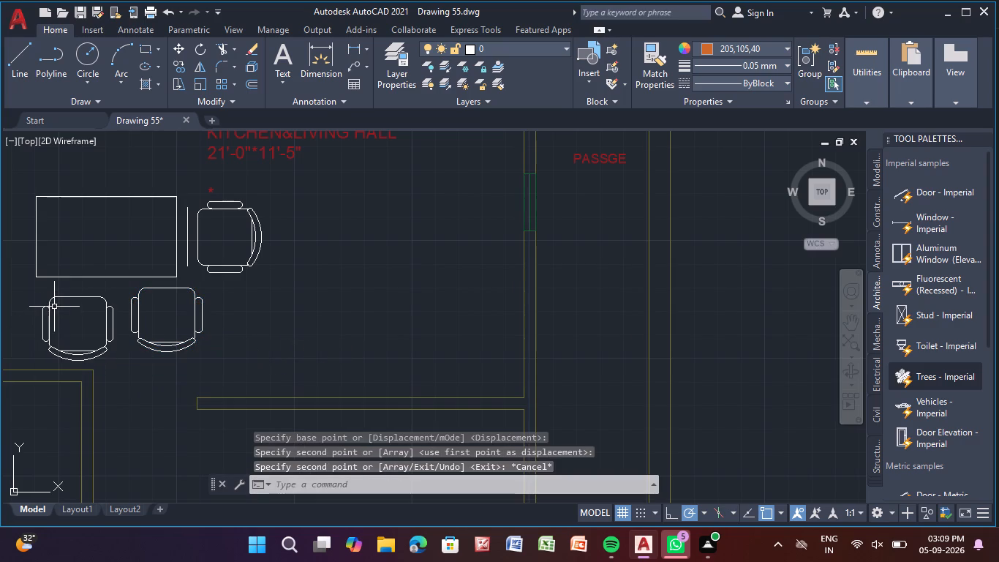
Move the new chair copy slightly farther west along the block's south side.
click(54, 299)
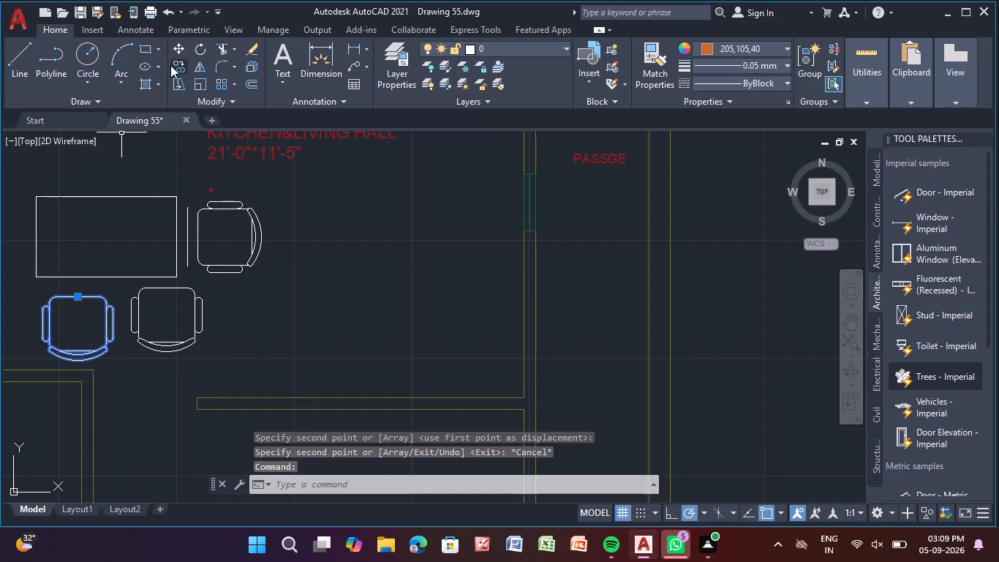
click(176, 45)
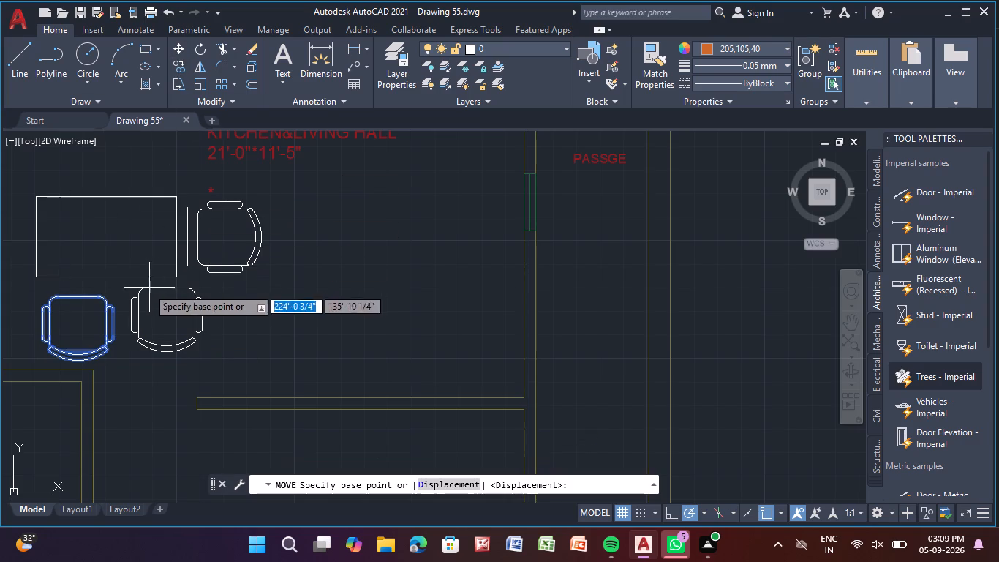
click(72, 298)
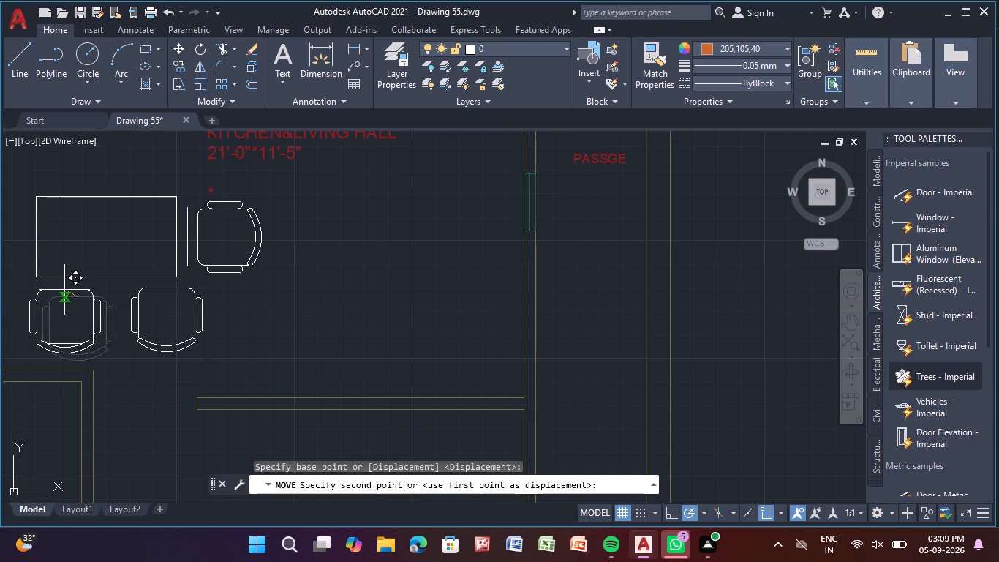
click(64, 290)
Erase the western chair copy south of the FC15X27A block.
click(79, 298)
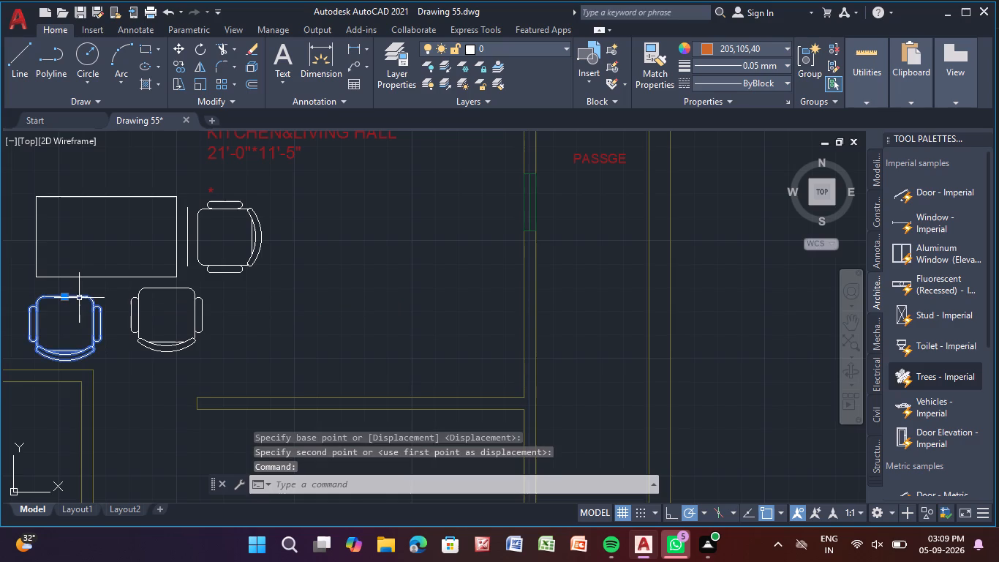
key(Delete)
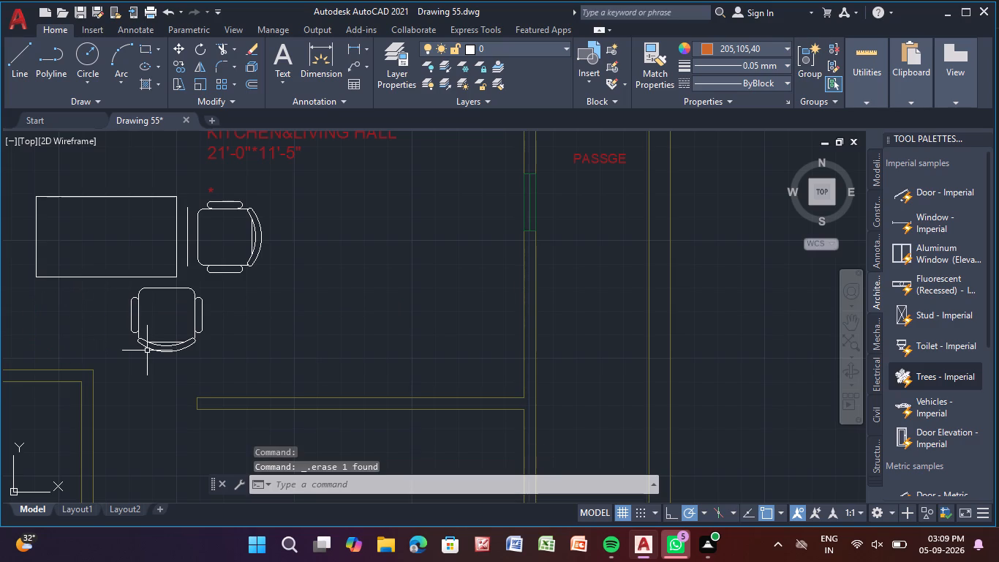
Copy the remaining south chair about 3'-2 1/2" west, level with the original below the FC15X27A block.
click(156, 351)
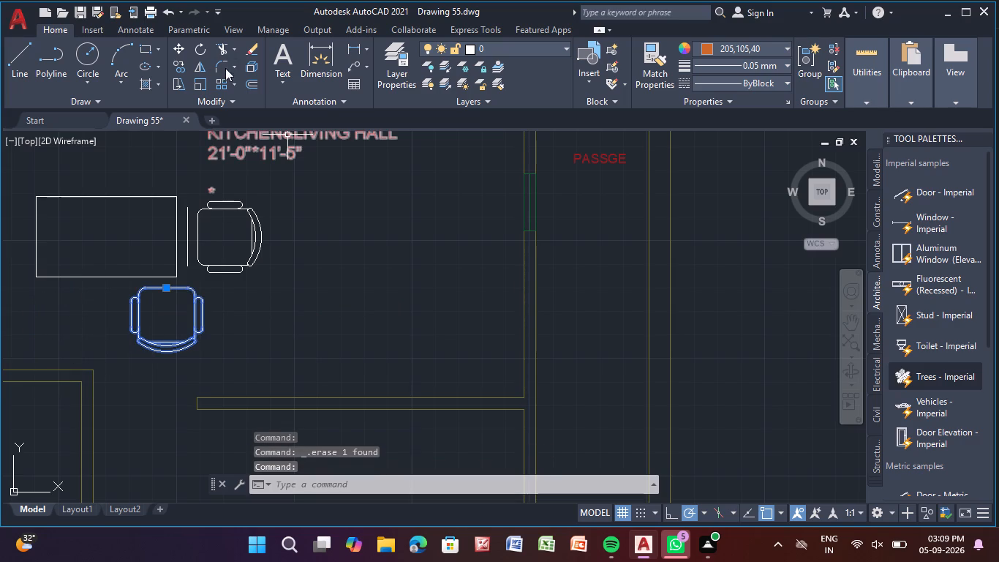
click(180, 64)
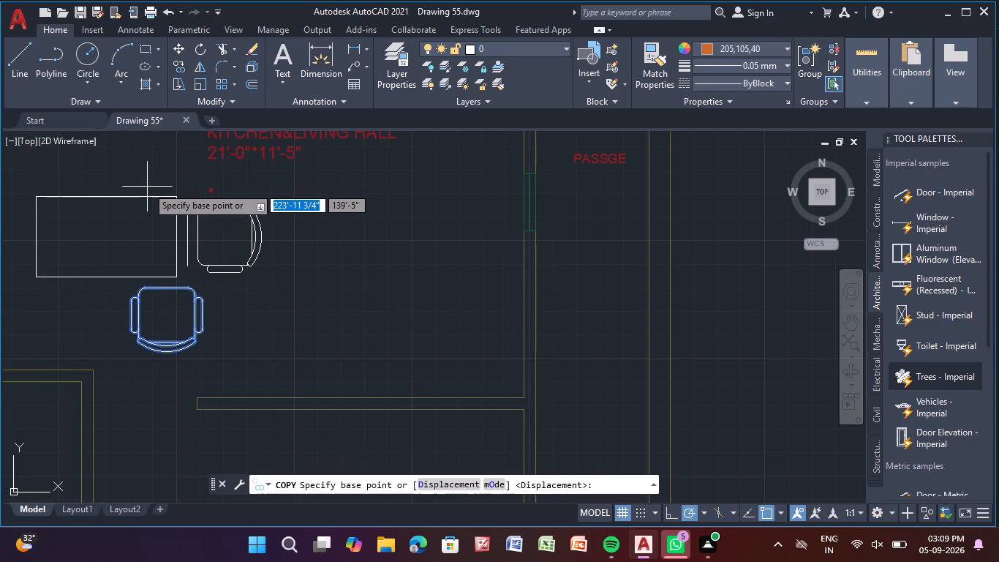
click(160, 288)
click(75, 291)
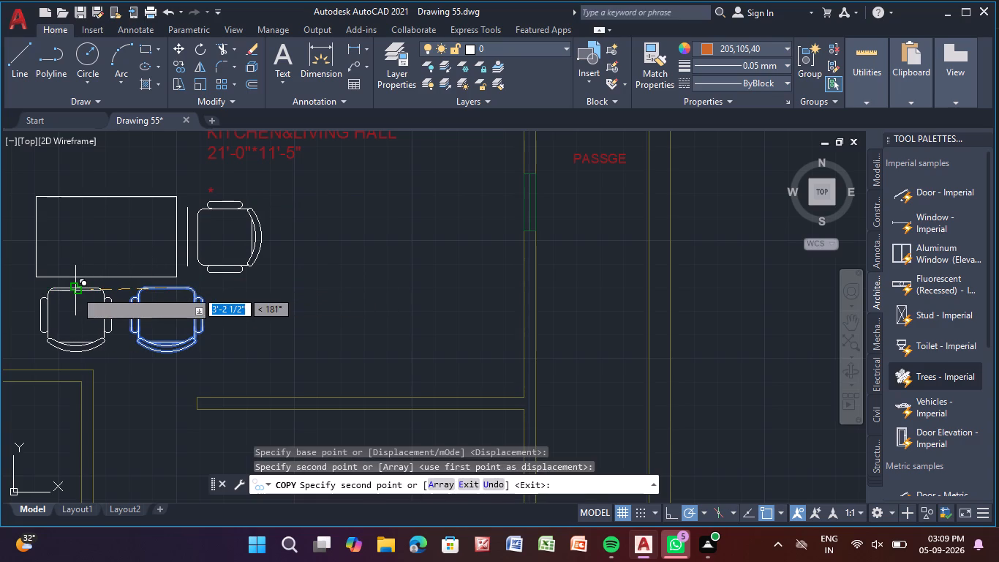
key(Escape)
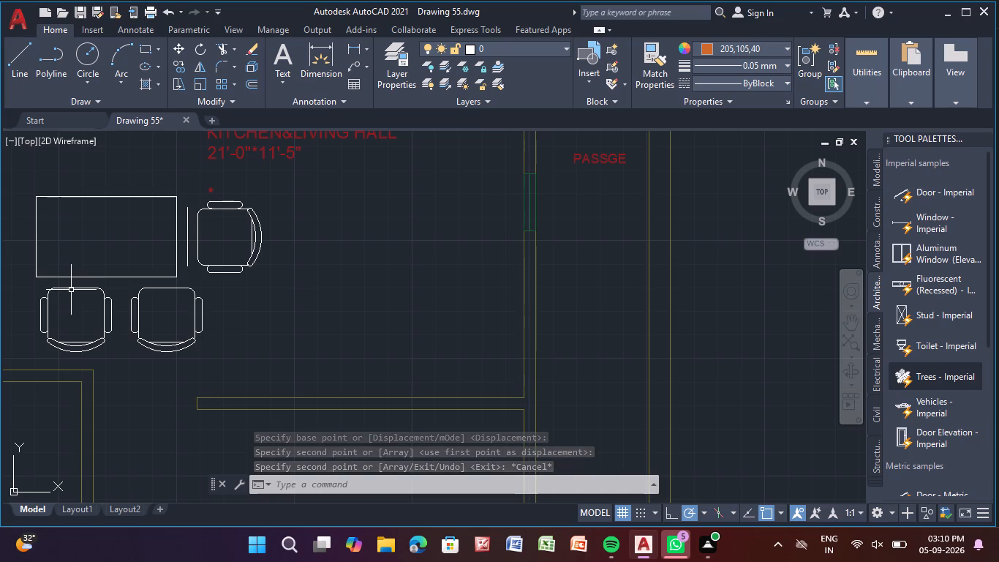
Shift both south chairs west by their grips, the western one about 9", to spread them along the block's south edge.
click(138, 292)
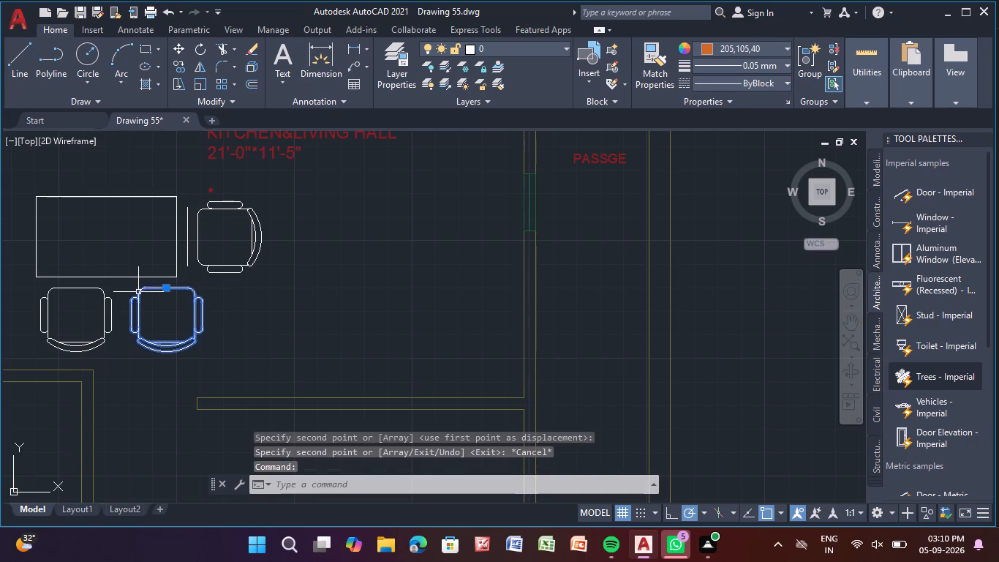
click(82, 288)
click(75, 286)
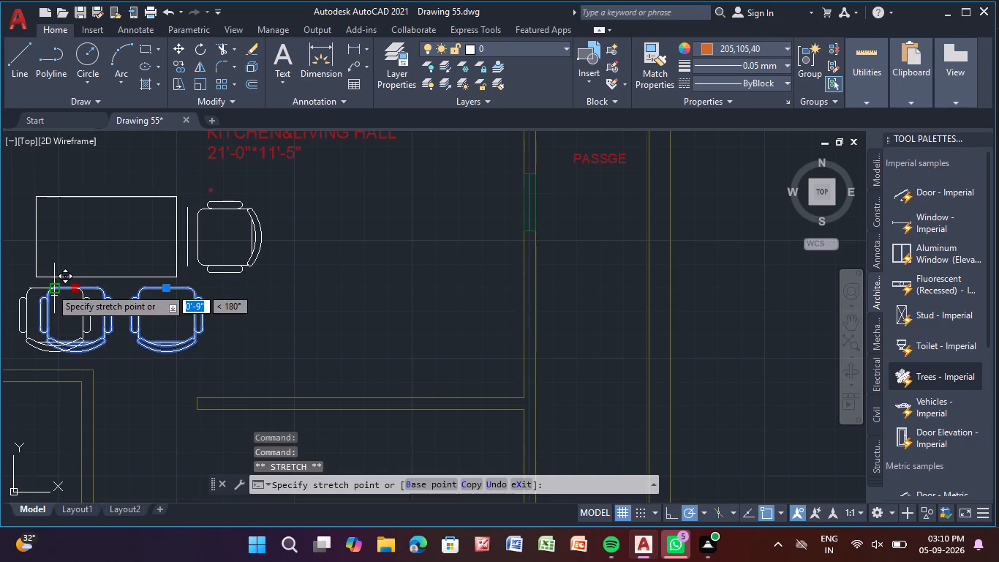
click(55, 284)
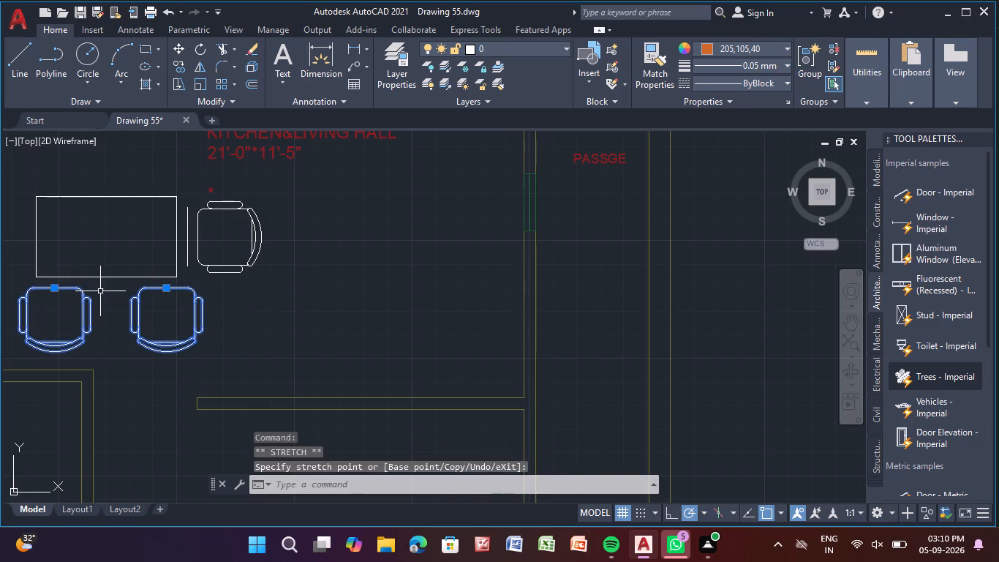
click(165, 291)
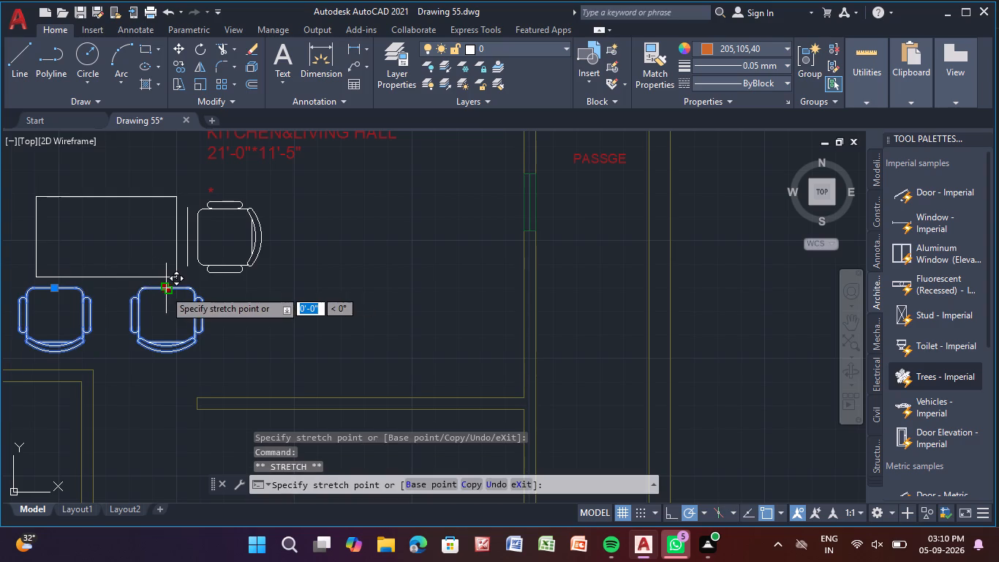
click(143, 291)
middle_drag(93, 266, 94, 265)
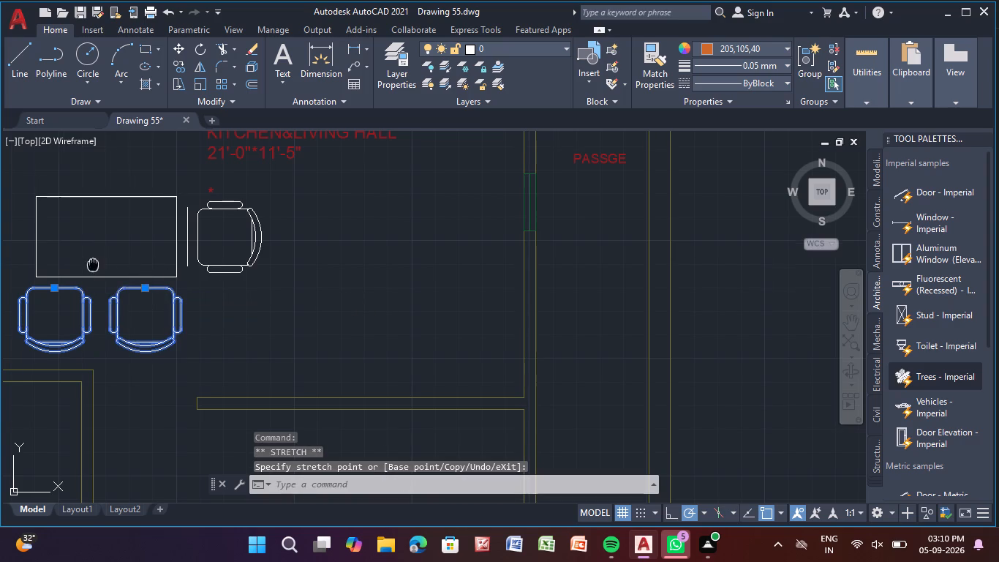
middle_drag(94, 265, 110, 305)
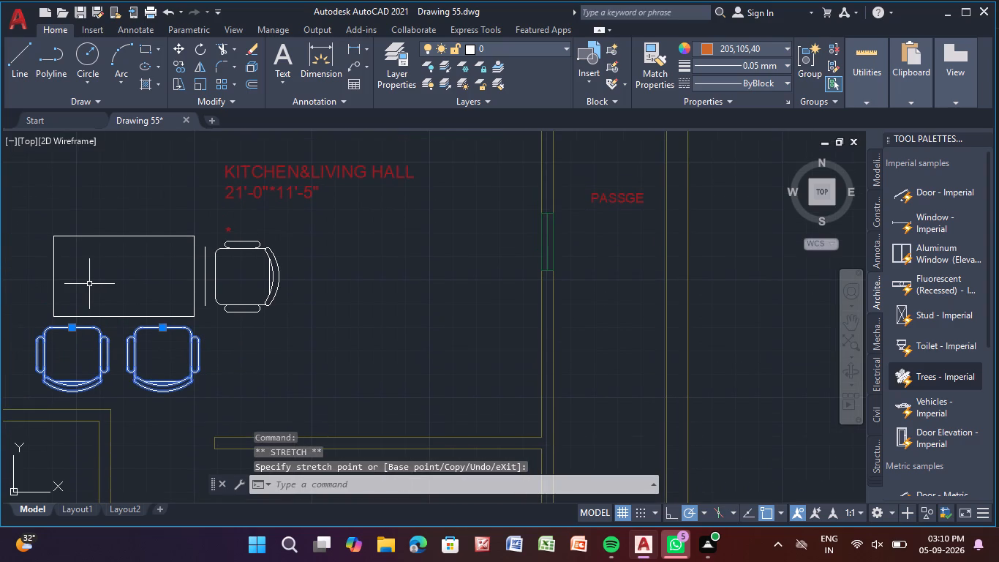
key(Escape)
key(Escape)
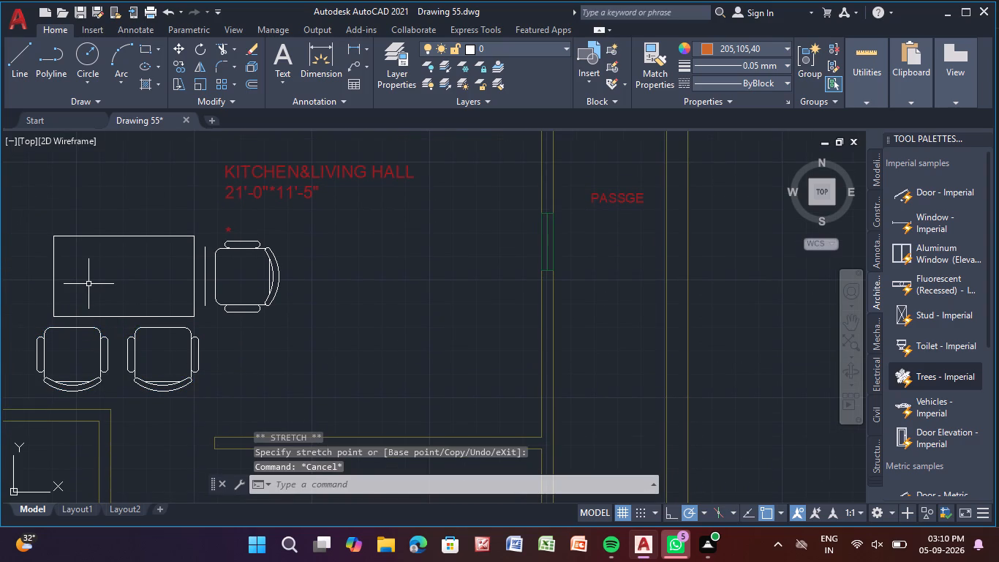
Mirror both south chairs about a slanted line from the western chair to the block's north edge midpoint, keeping the originals.
click(78, 328)
click(138, 326)
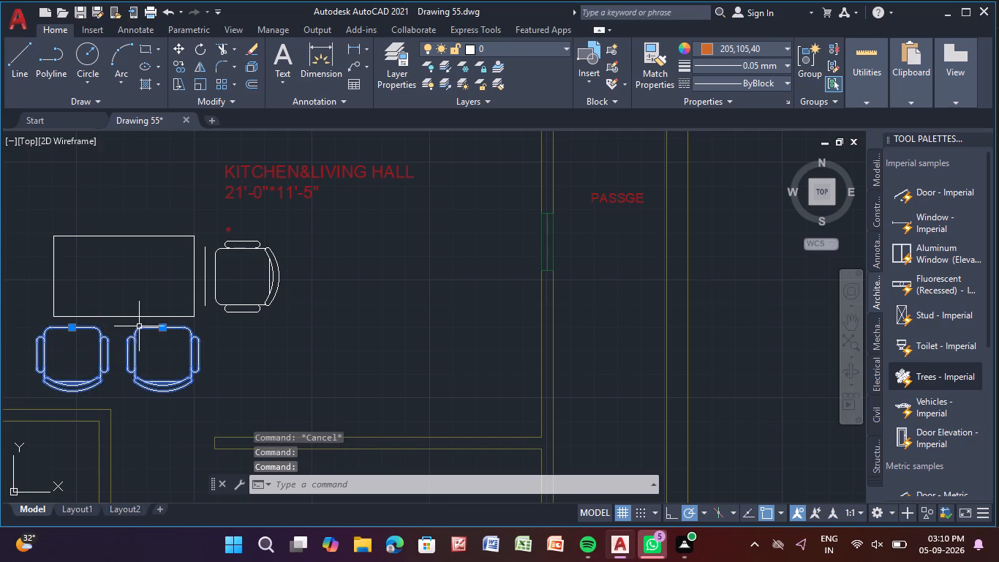
click(202, 64)
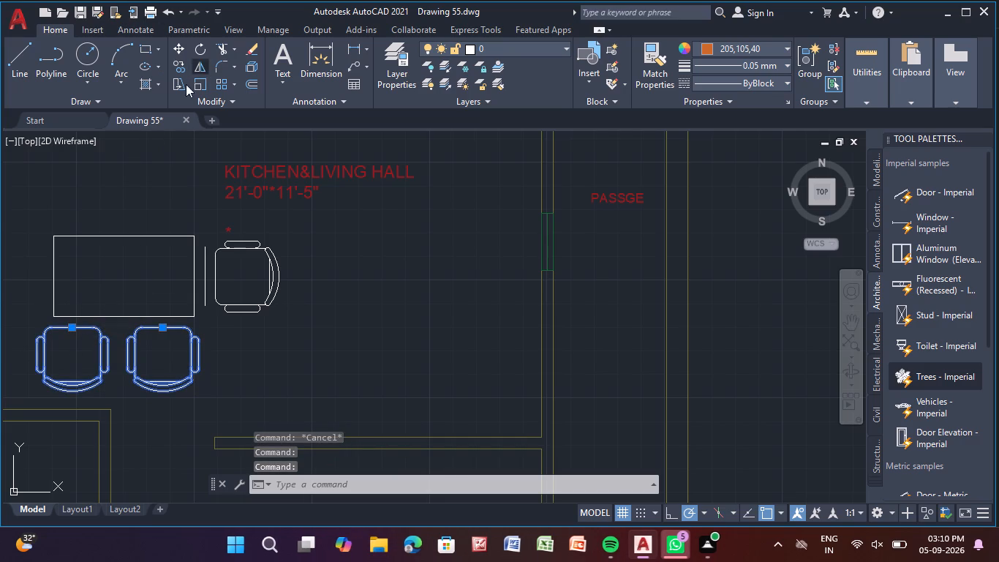
click(89, 331)
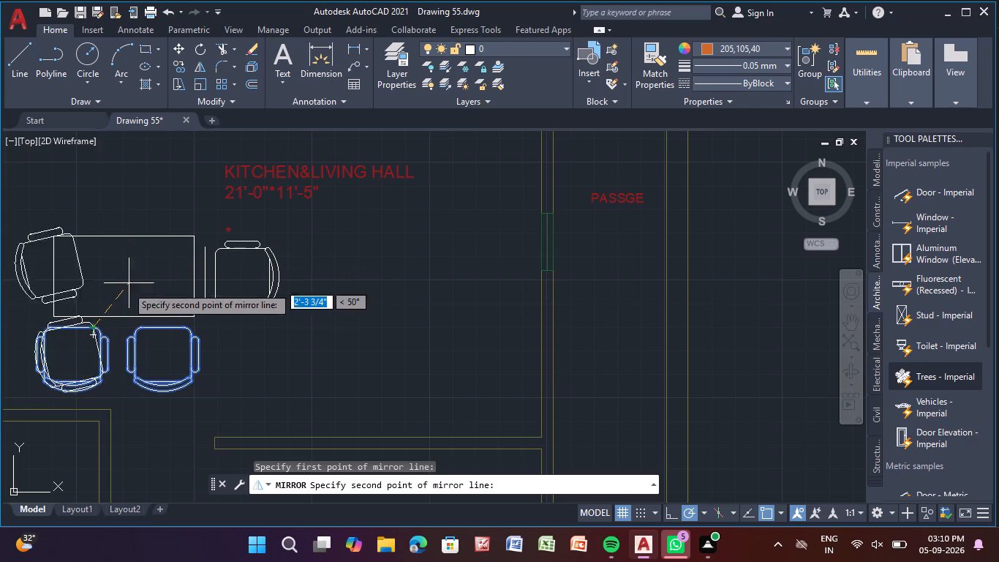
click(121, 238)
drag(143, 285, 121, 238)
Erase the two slanted mirrored chairs at the table's southwest corner and below its south edge.
click(19, 273)
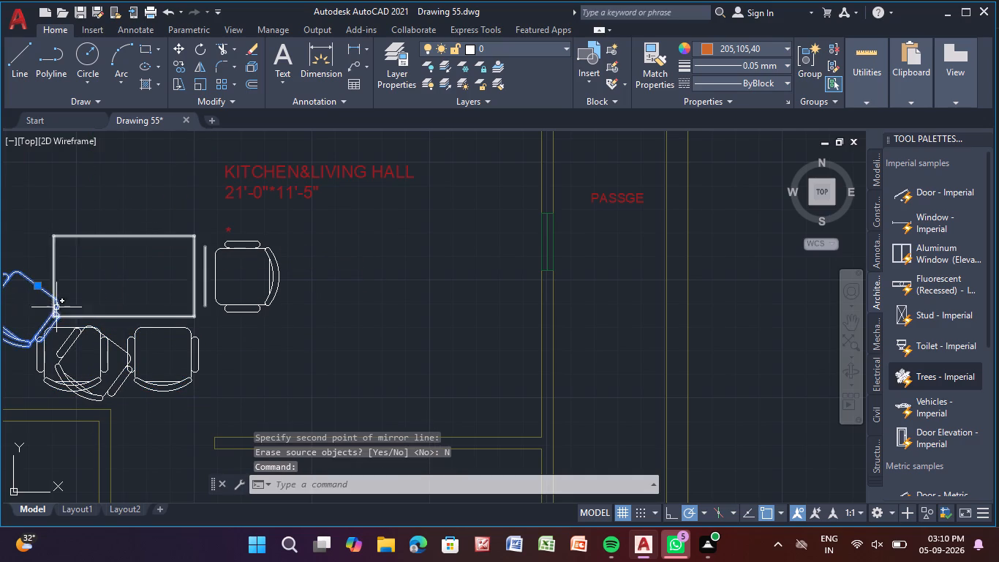
click(72, 333)
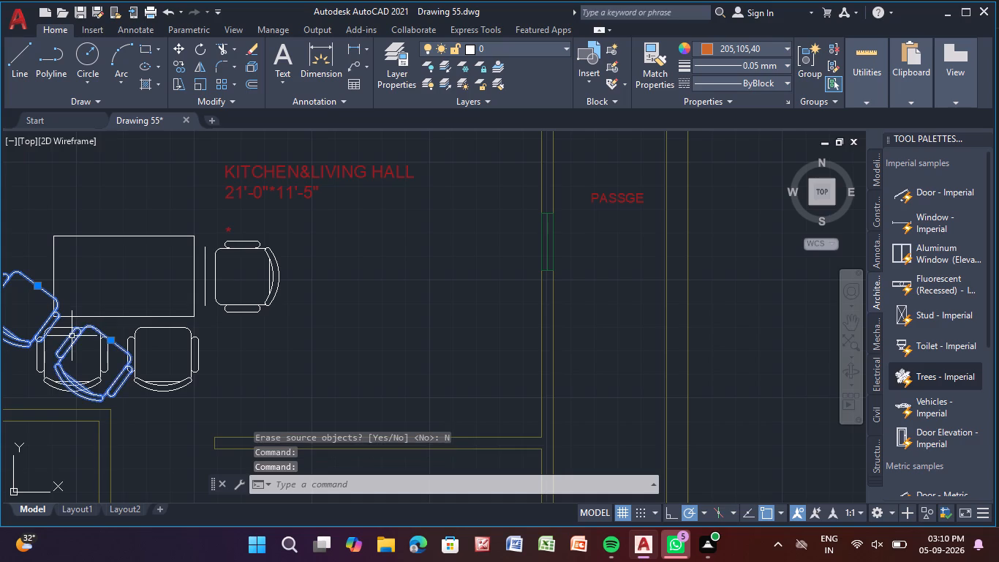
key(Delete)
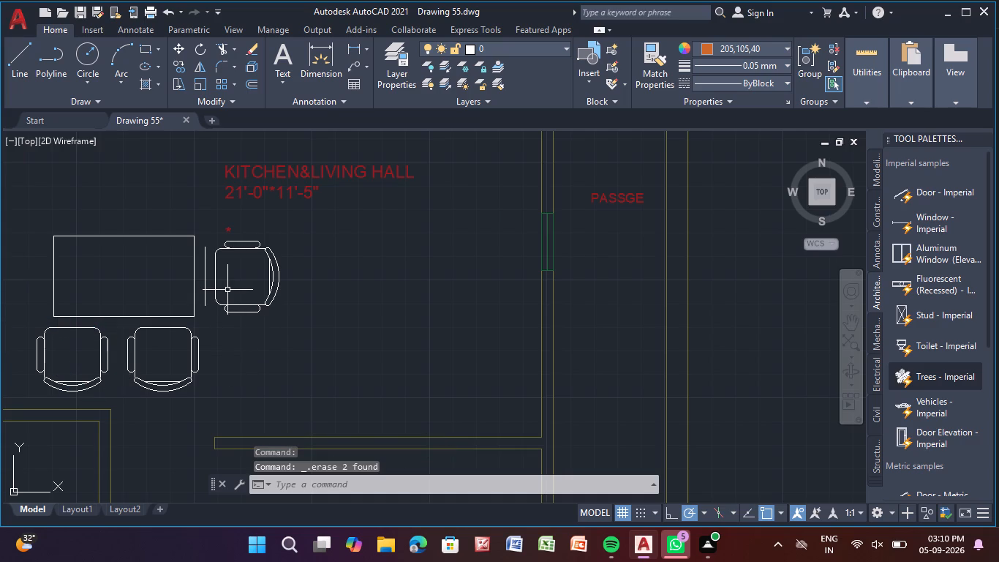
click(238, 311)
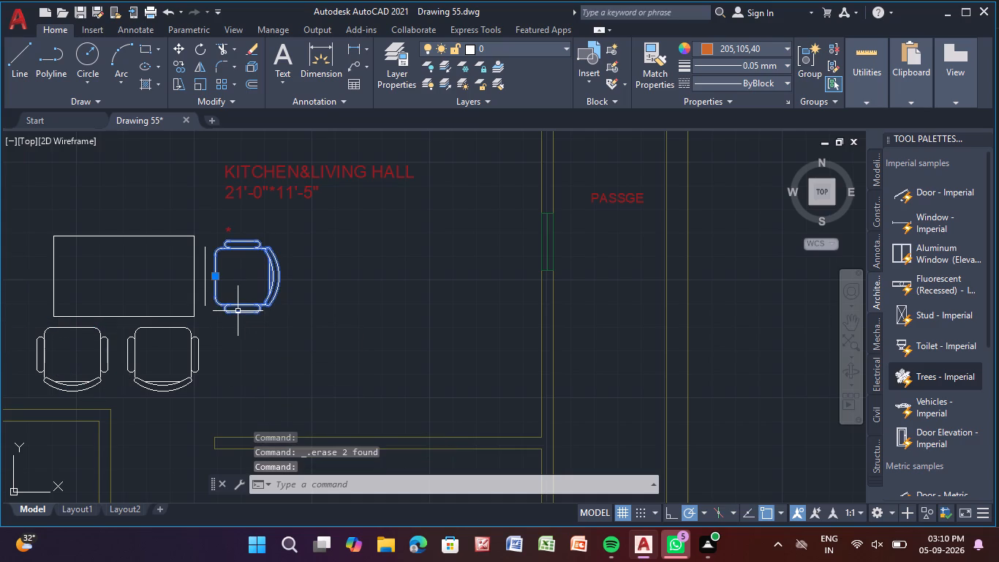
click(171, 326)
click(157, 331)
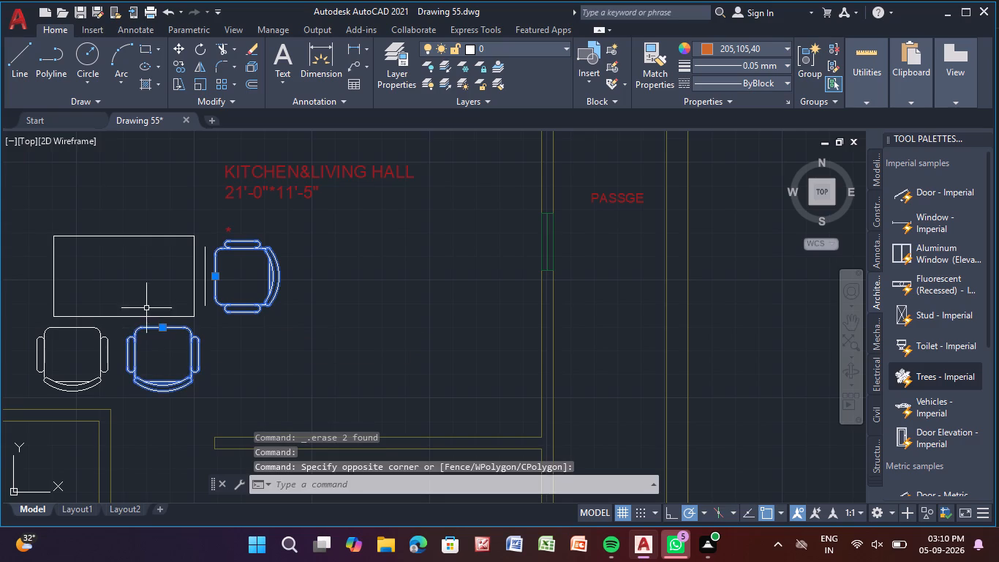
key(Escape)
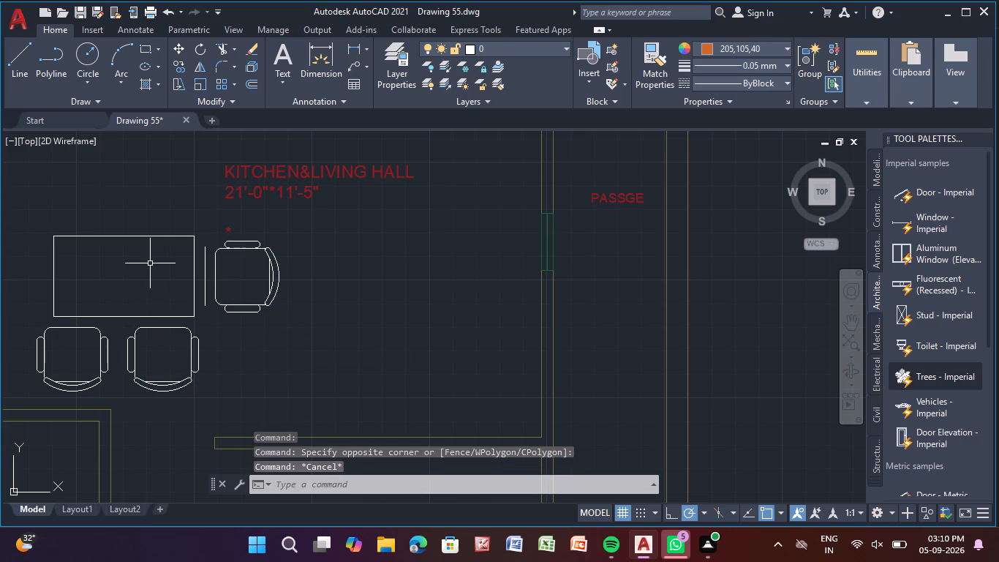
Copy the eastern south chair to two spots, one north of the table and one west of it.
click(155, 329)
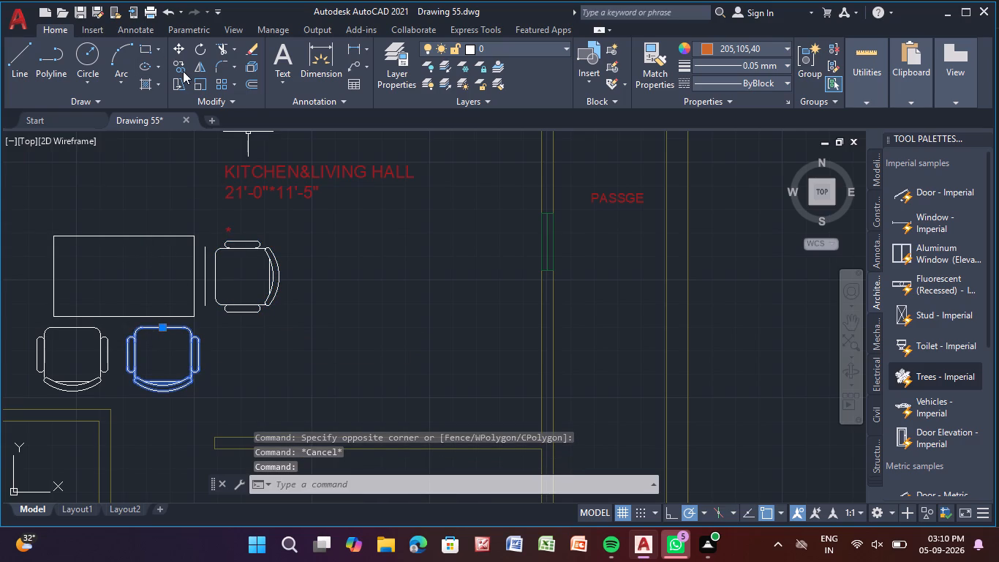
click(183, 71)
click(129, 331)
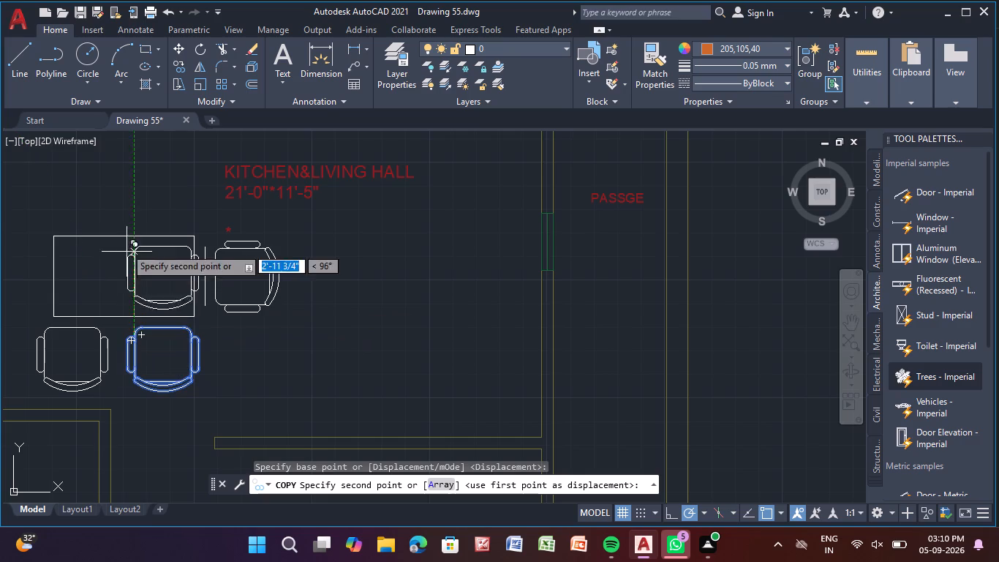
click(119, 171)
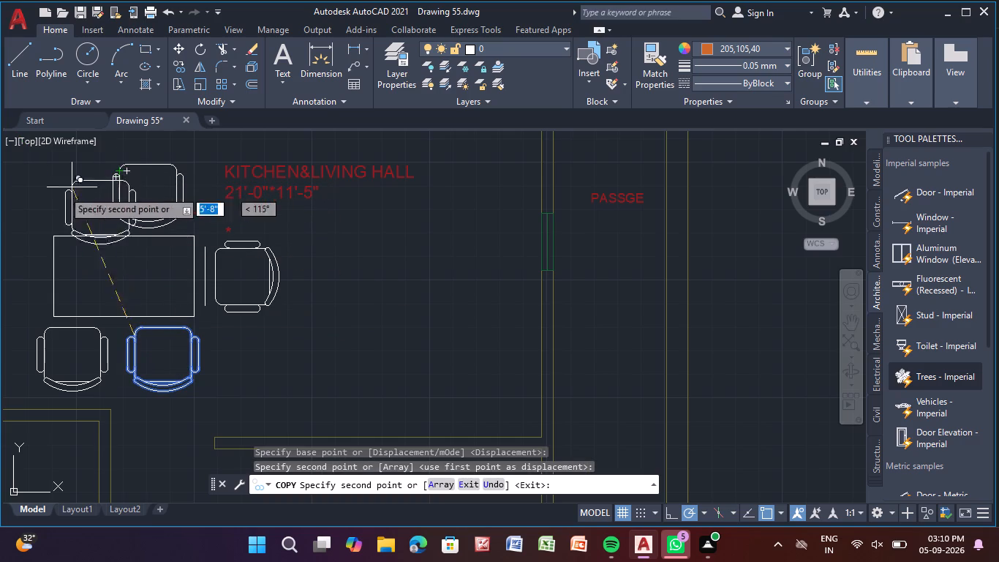
middle_drag(60, 253, 134, 269)
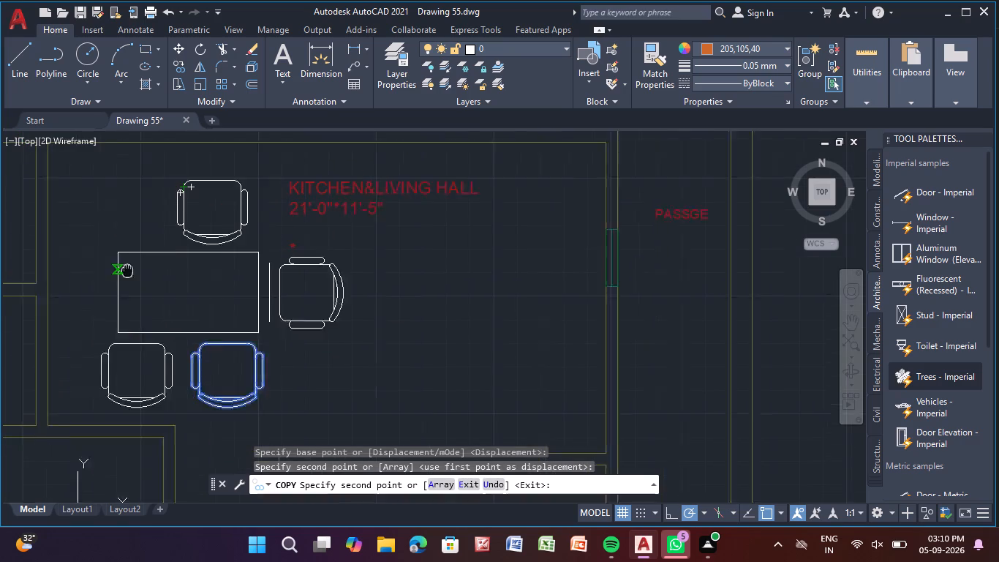
middle_drag(134, 269, 181, 262)
click(95, 267)
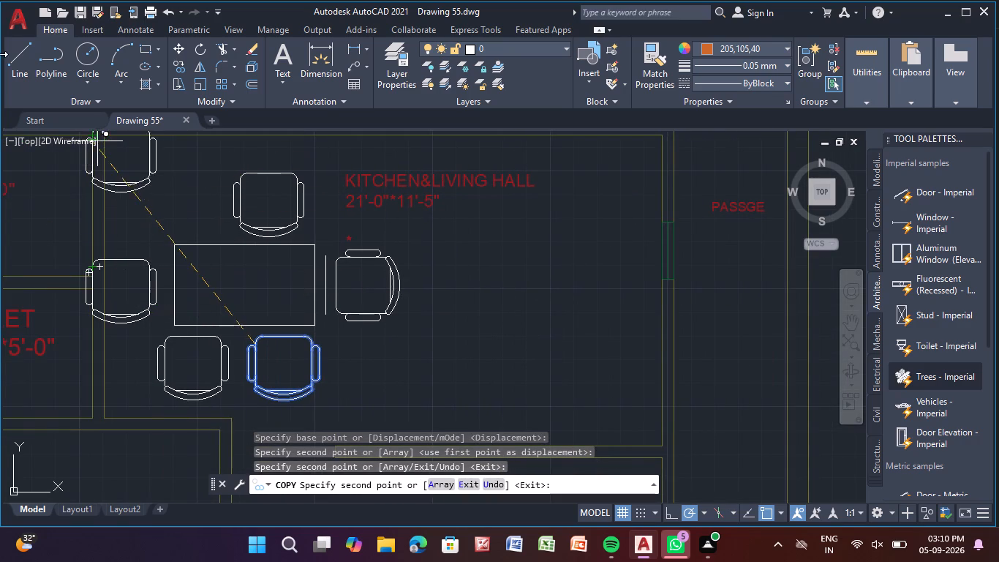
right_click(0, 216)
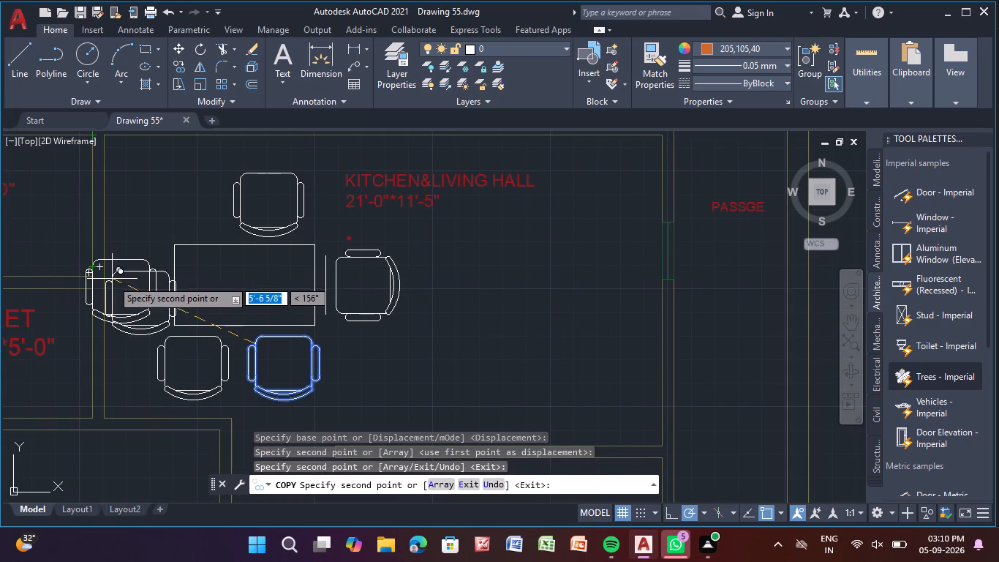
key(Escape)
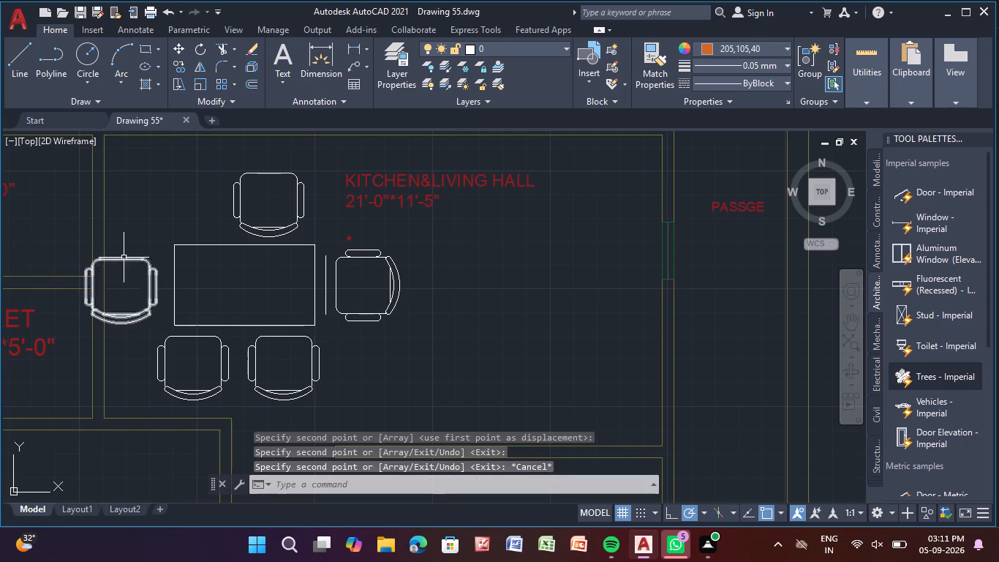
Rotate the west chair copy 270° about its northeast corner with Ortho on, so its seat faces the table.
click(119, 261)
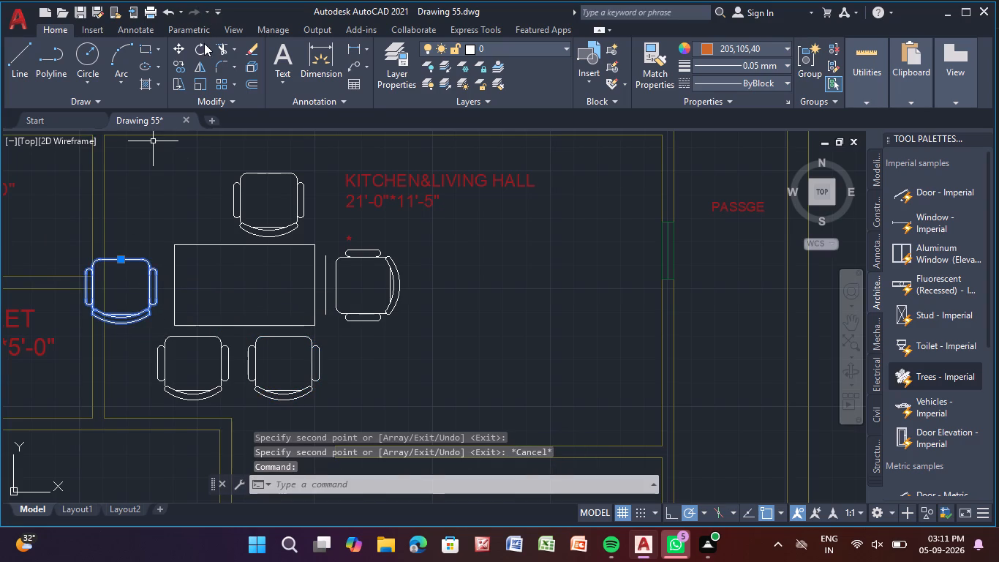
click(203, 45)
drag(146, 271, 145, 274)
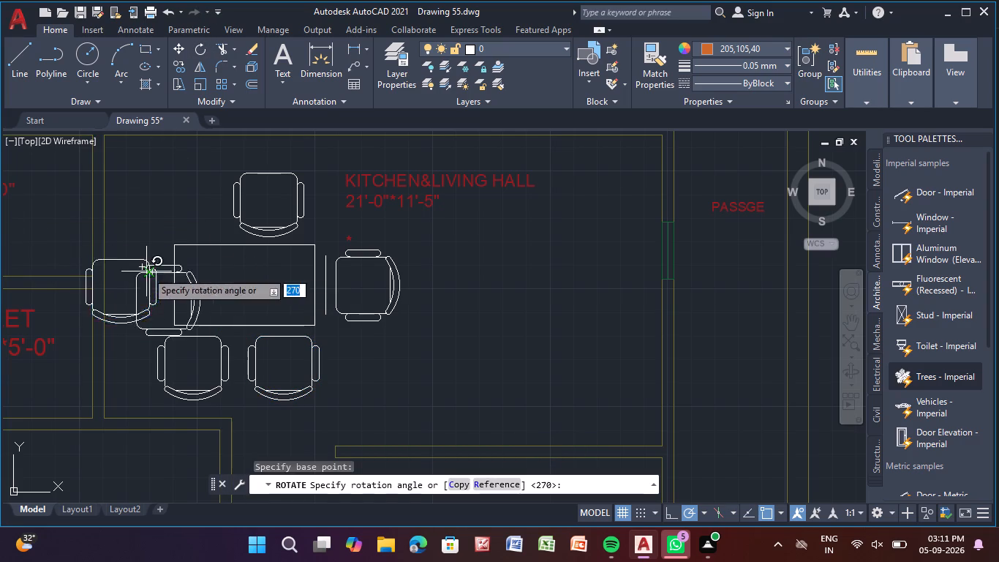
drag(145, 274, 144, 278)
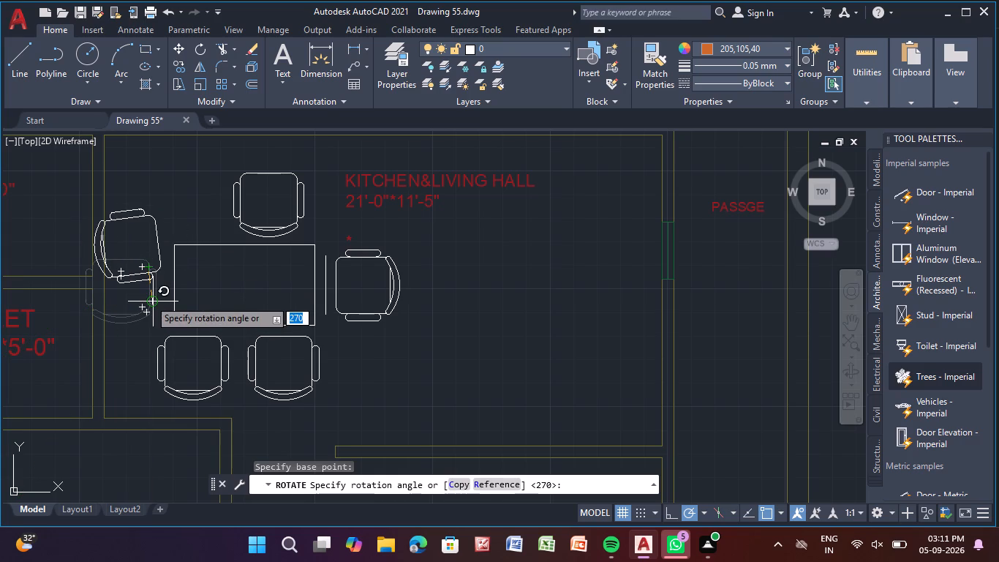
click(671, 517)
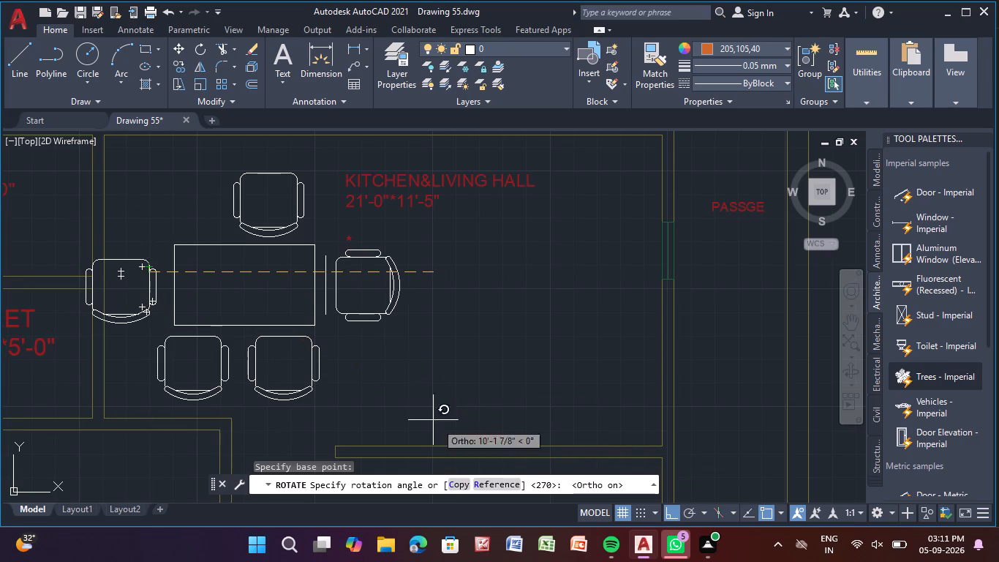
click(143, 329)
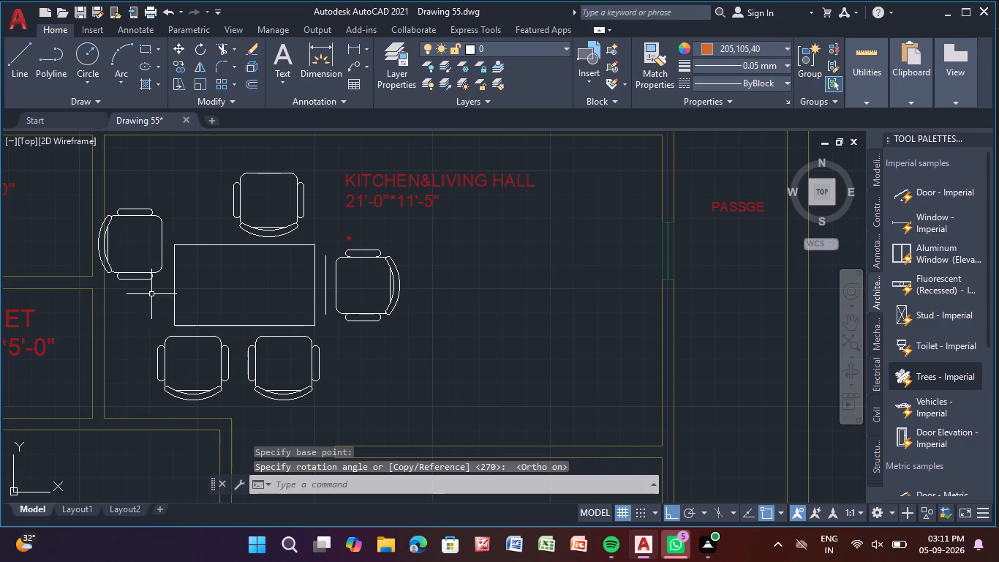
Rotate the north chair 180° about a point on its north edge so its backrest points away from the table.
click(265, 173)
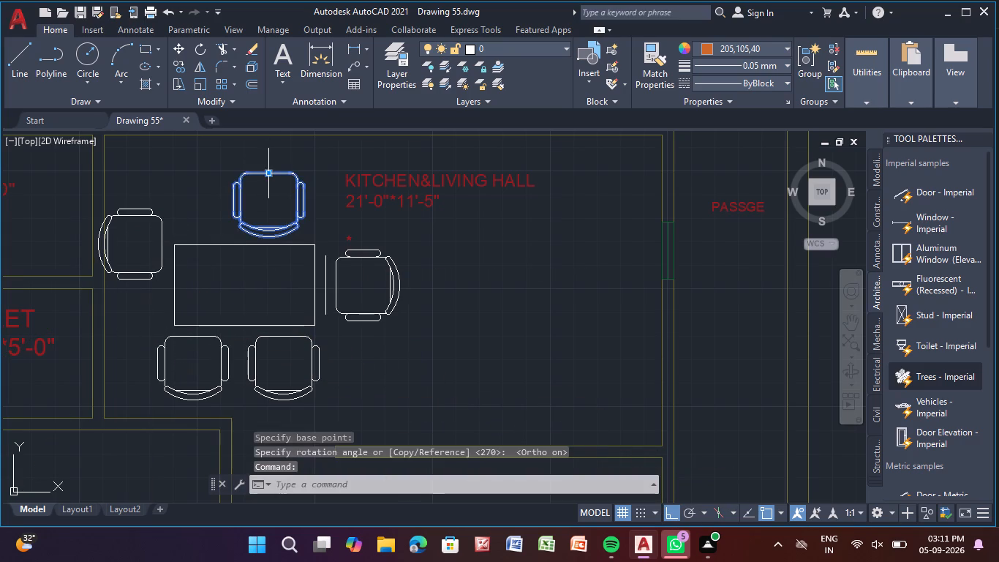
drag(197, 48, 199, 55)
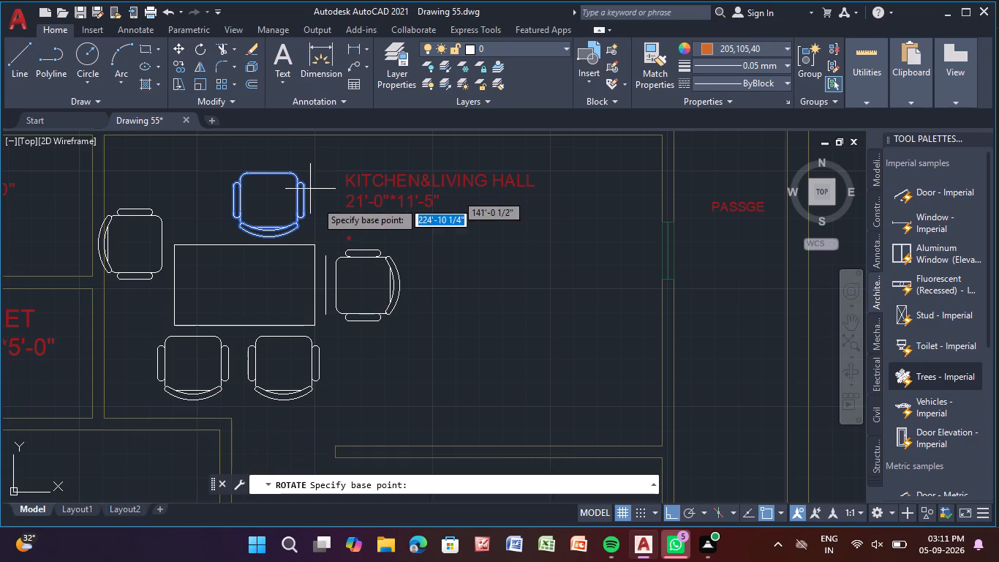
click(289, 172)
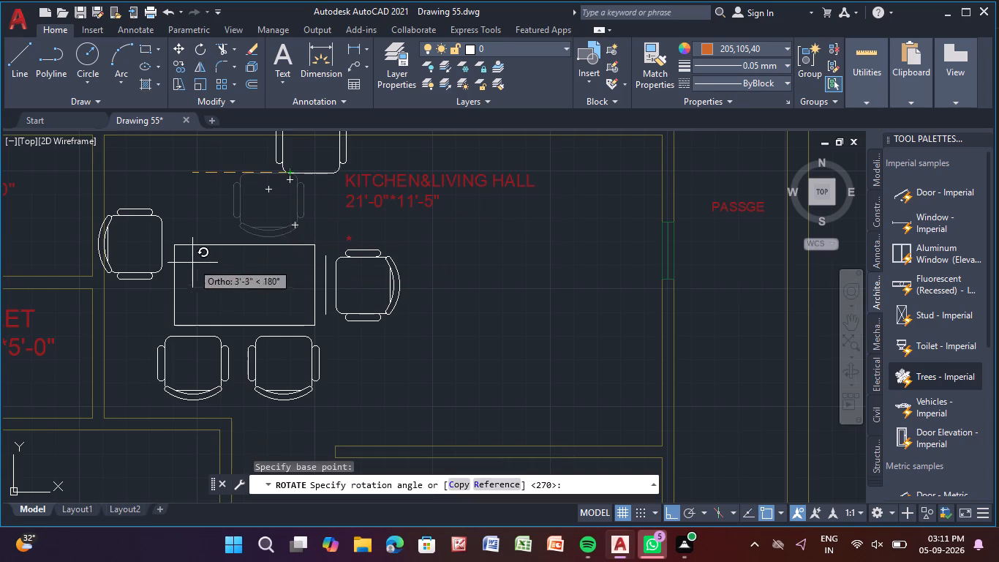
click(175, 195)
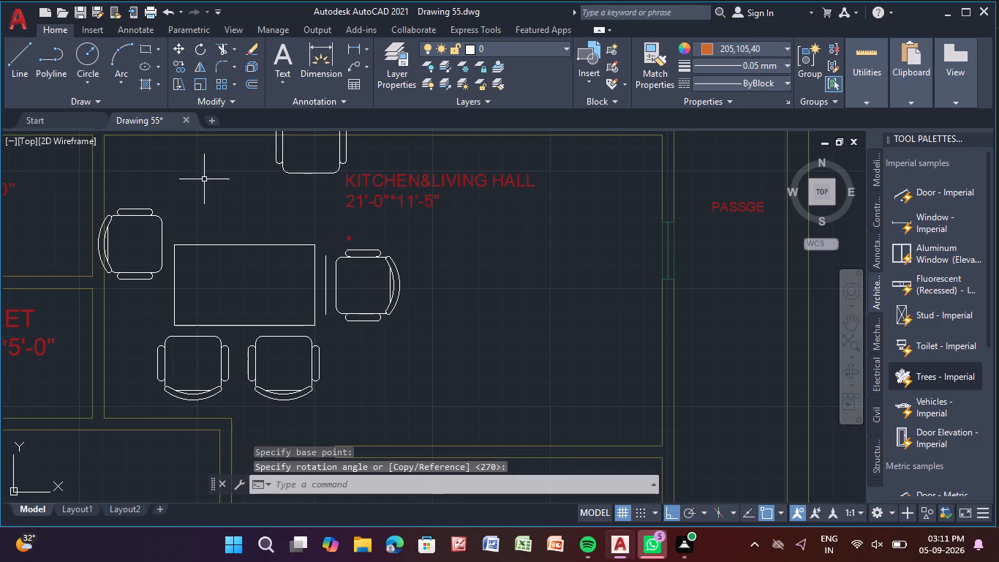
Move the rotated north chair about 2'-6 7/8" southwest, just above the eastern half of the table's north edge, using polar tracking.
click(298, 173)
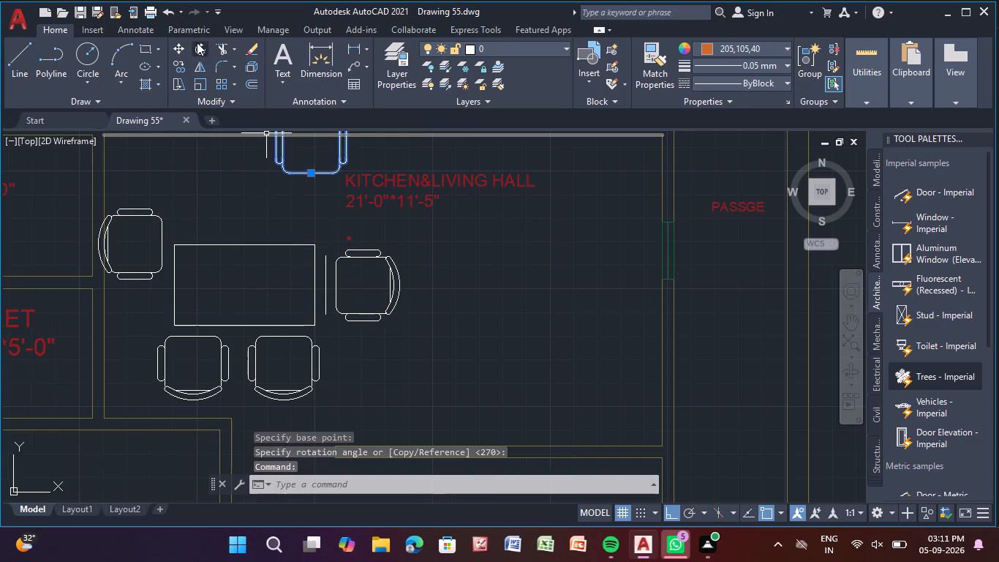
click(314, 175)
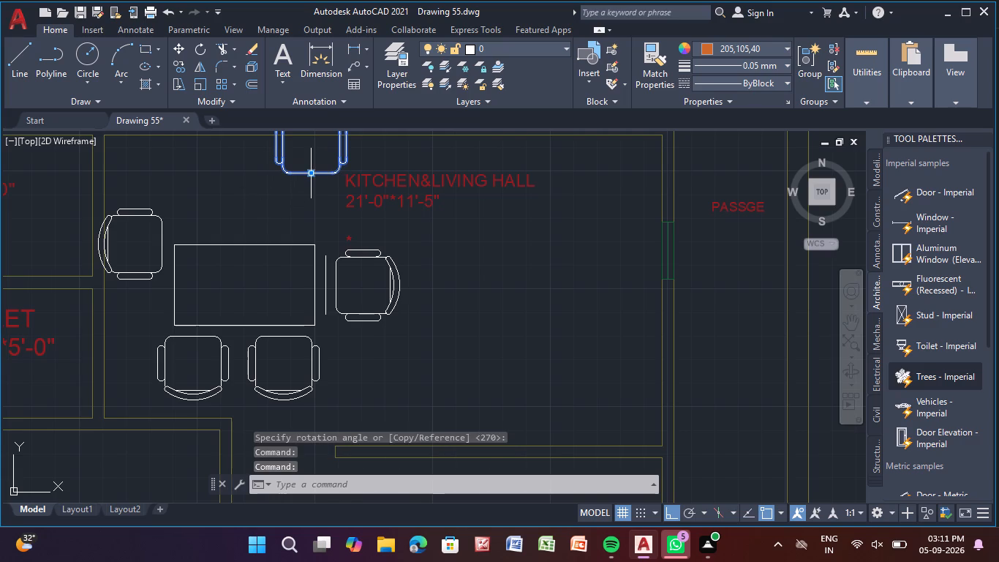
click(309, 173)
scroll(281, 225, up, 1)
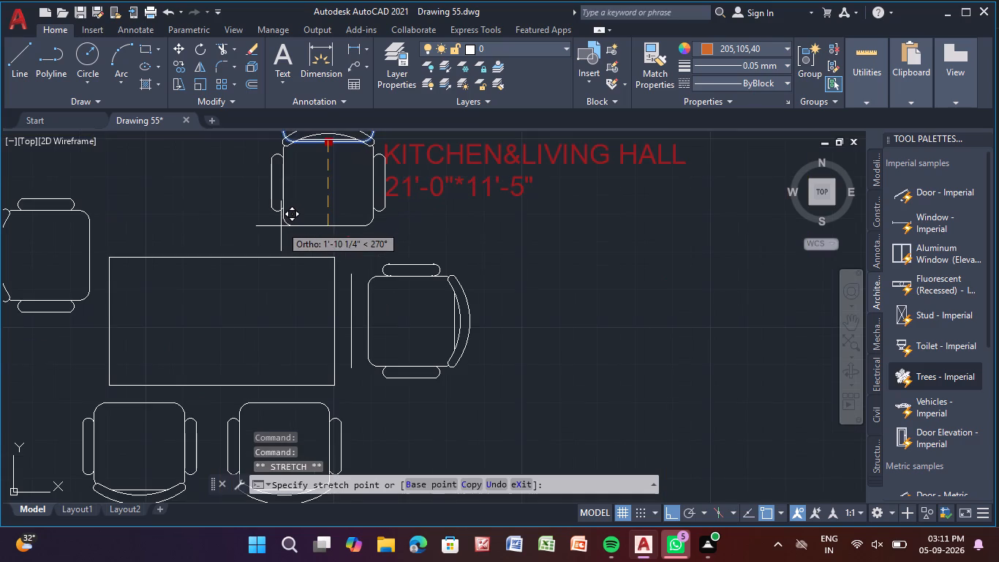
click(691, 511)
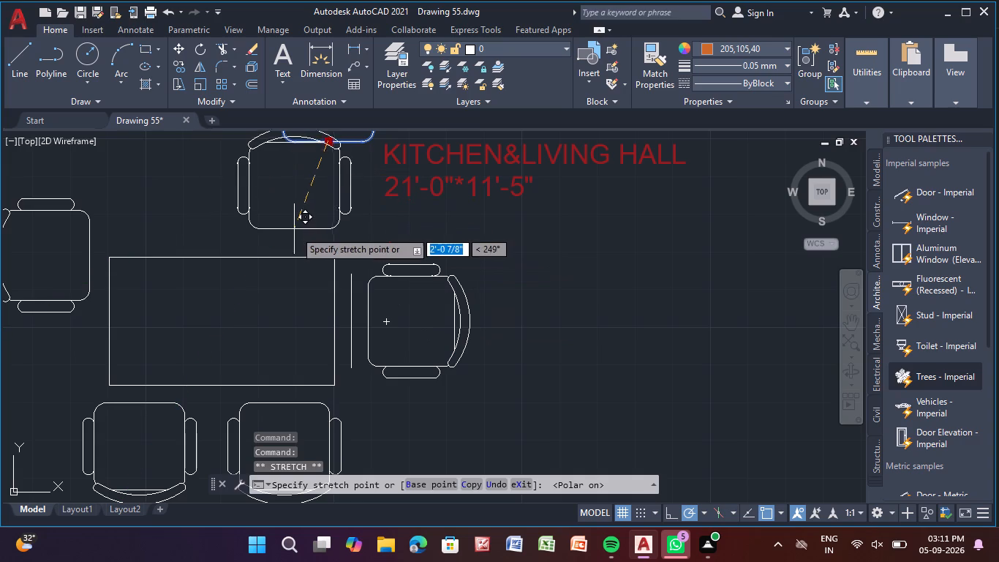
scroll(293, 233, up, 1)
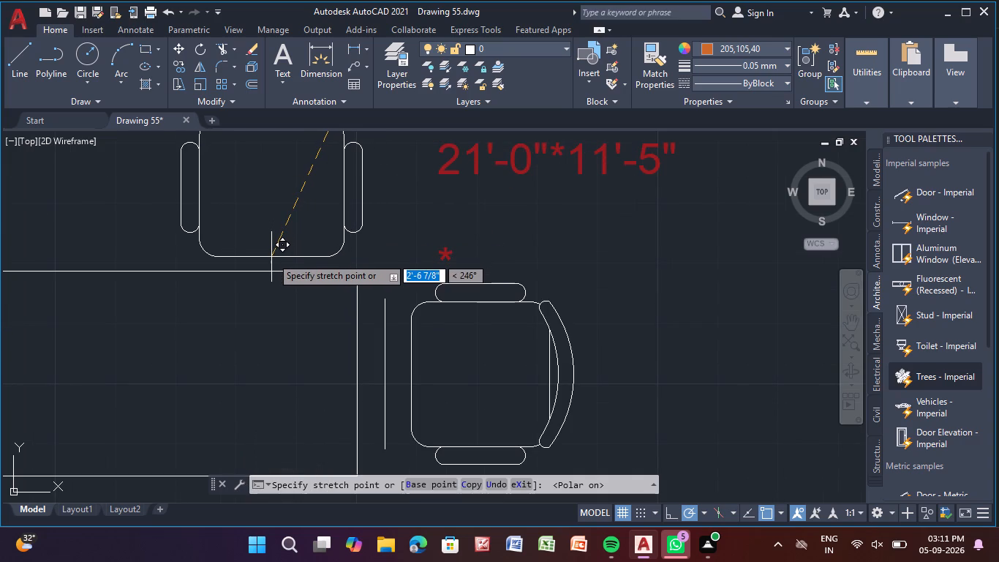
click(271, 257)
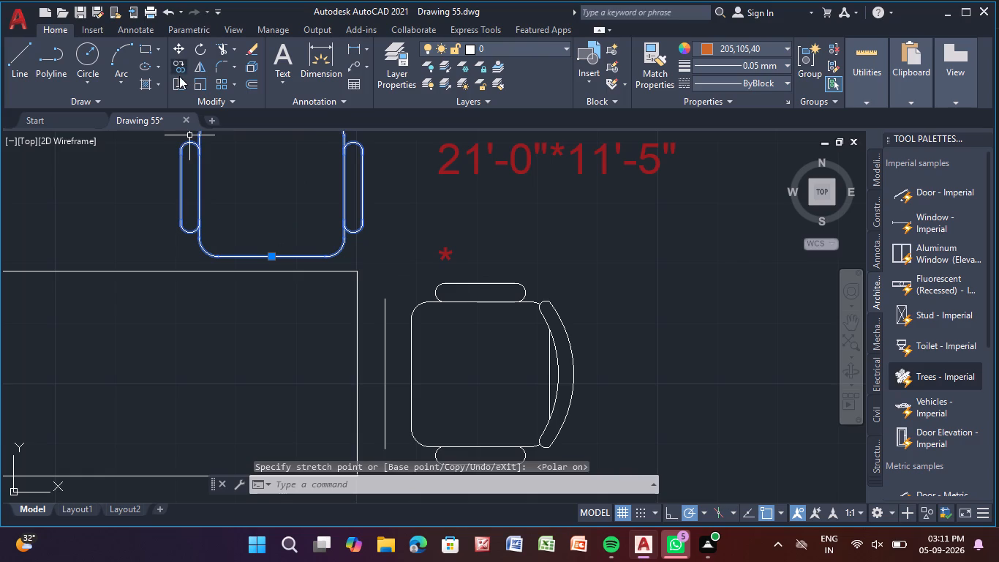
Copy the north chair west along the table's north edge, level with the original, above the table's western half.
click(181, 64)
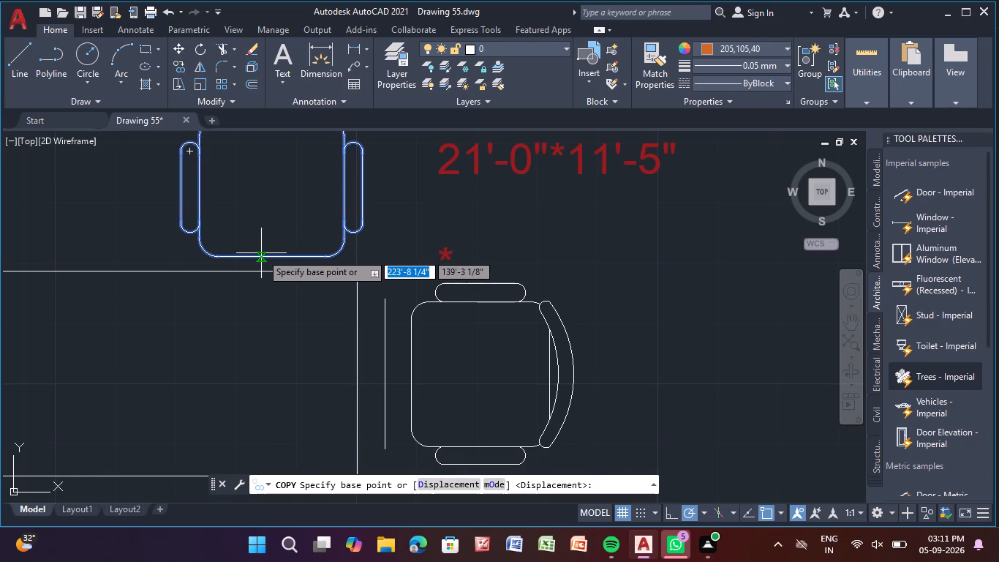
click(261, 255)
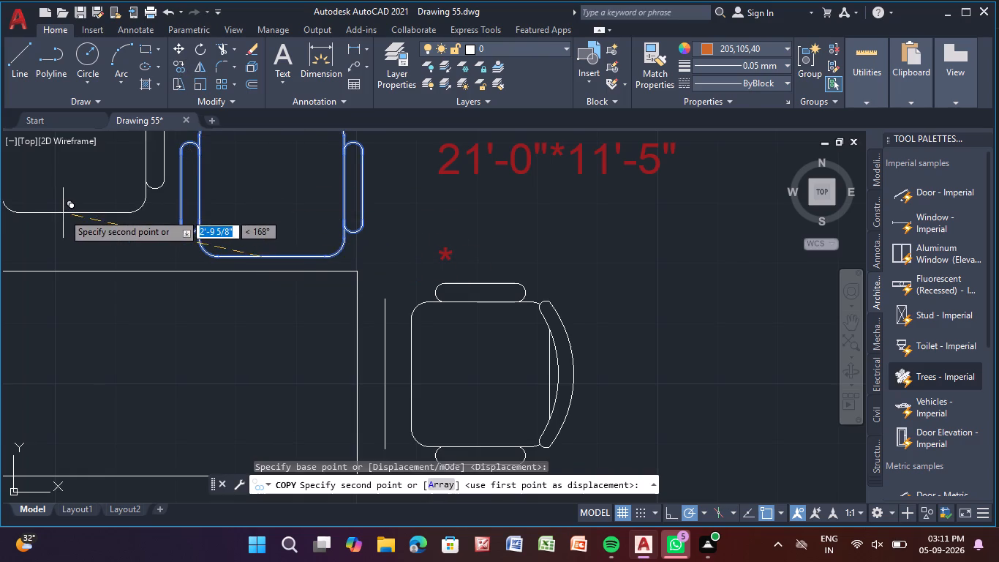
scroll(63, 213, down, 1)
middle_drag(63, 213, 192, 239)
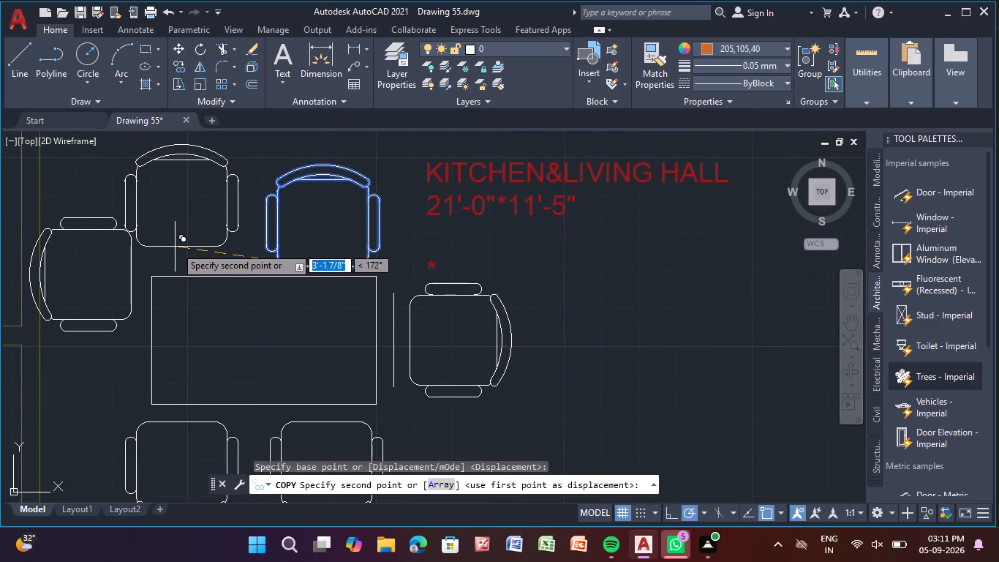
click(184, 260)
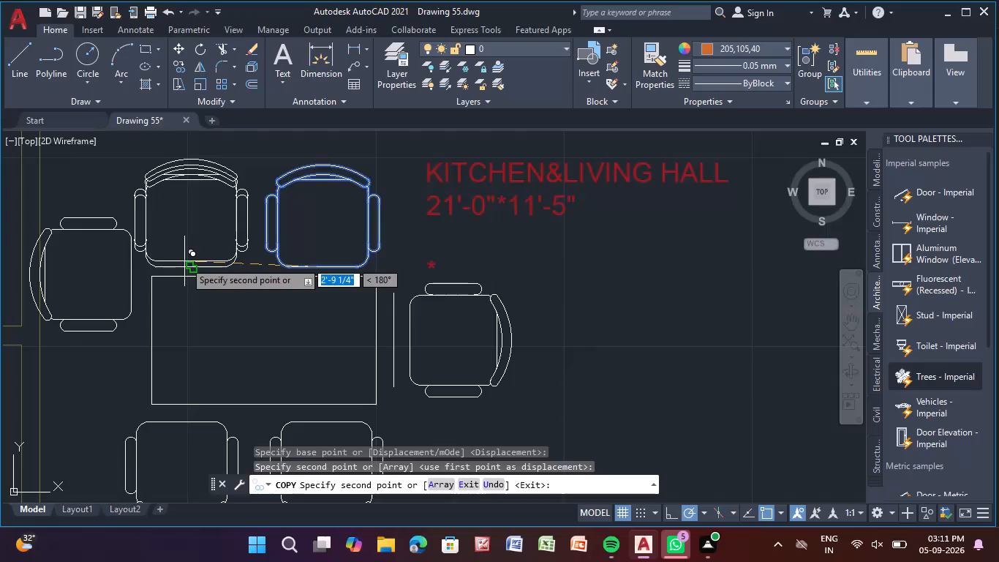
key(Escape)
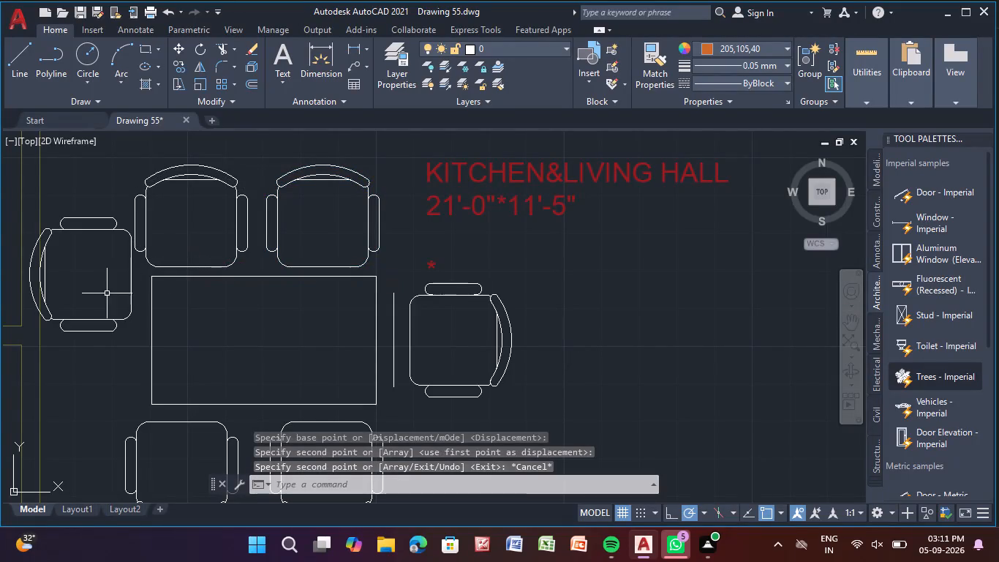
Move the west chair about 1'-6 3/4" south and about 2 1/8" east, so it sits close beside the middle of the table's west edge.
click(99, 318)
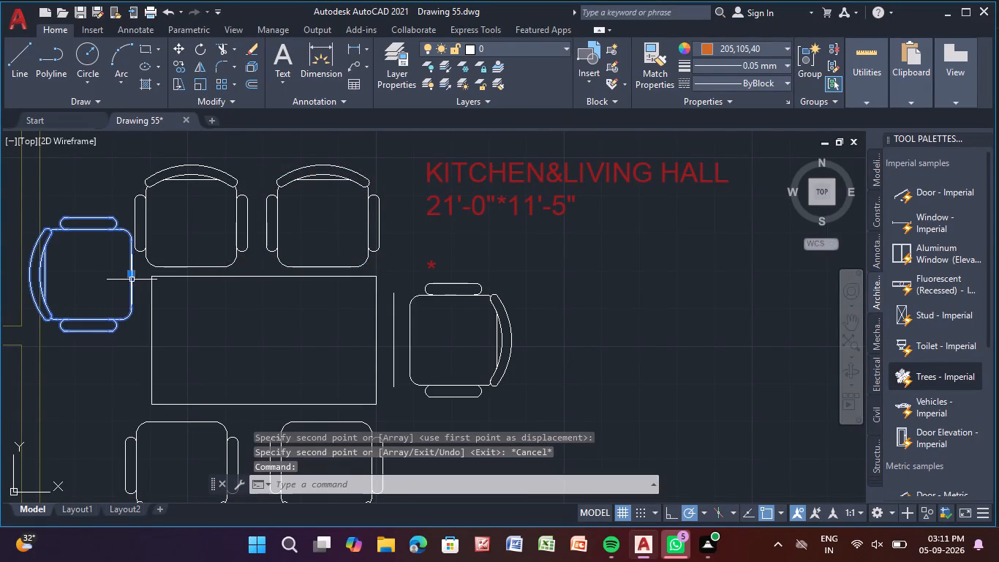
click(128, 278)
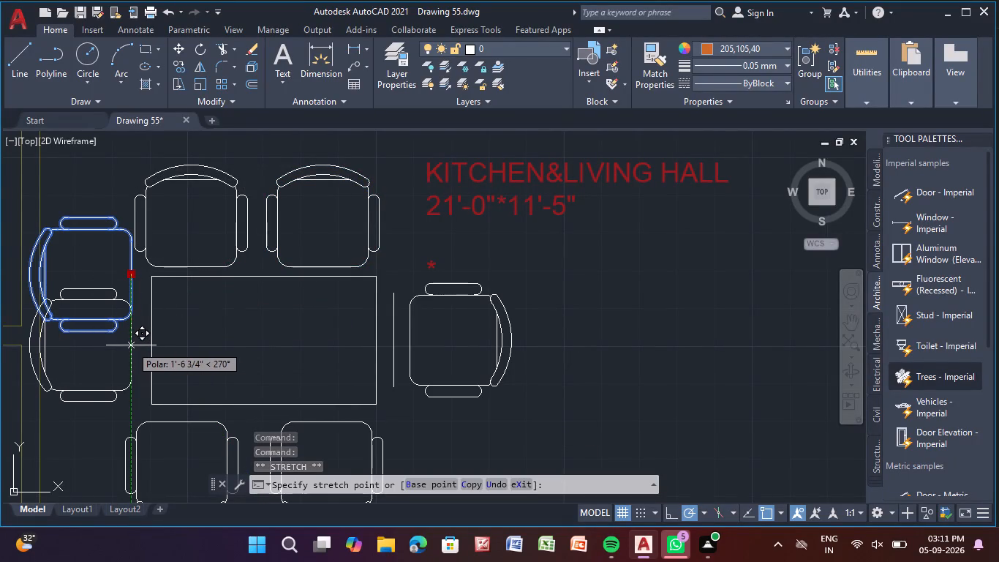
click(131, 345)
scroll(136, 330, down, 3)
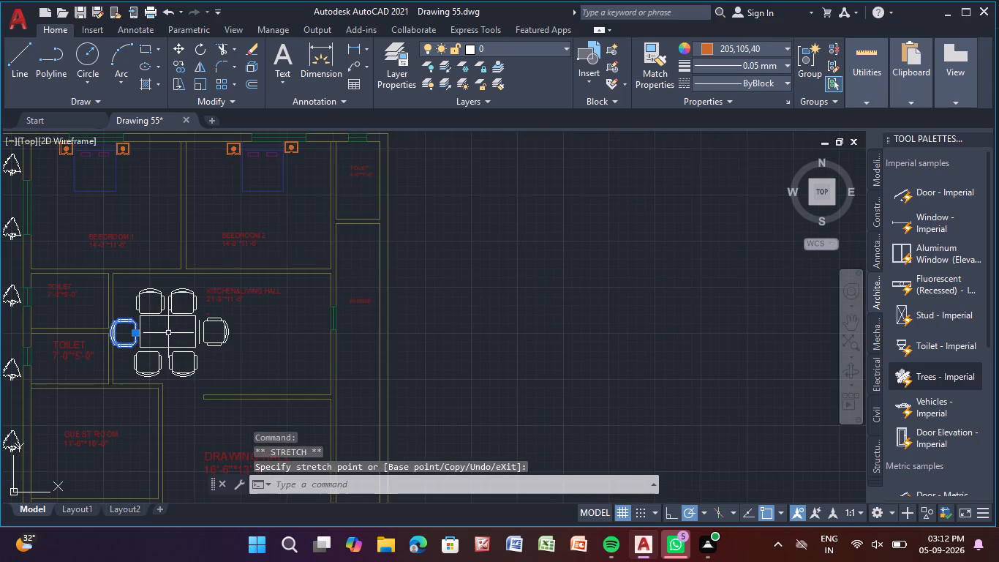
middle_drag(168, 333, 252, 323)
scroll(215, 321, up, 3)
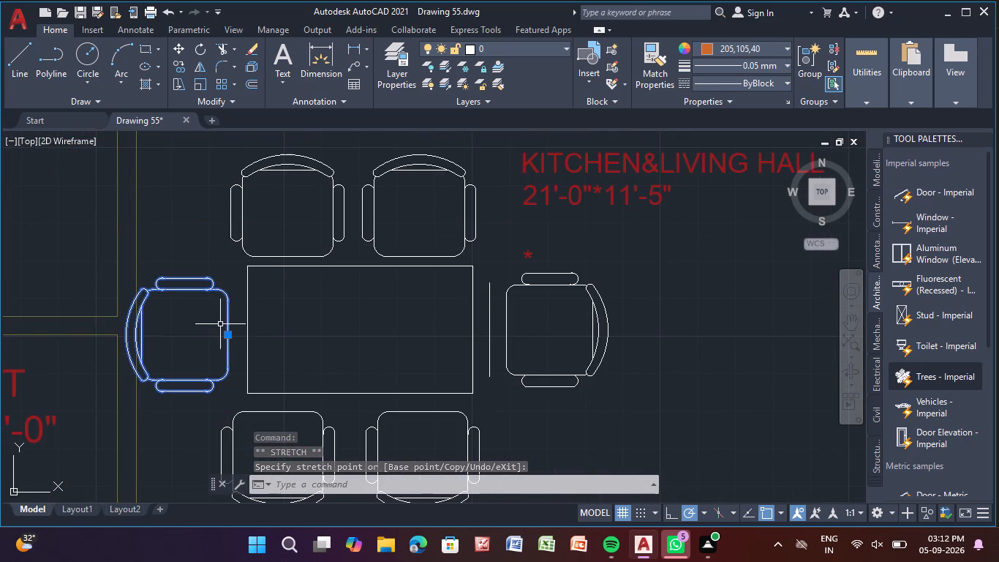
scroll(226, 334, up, 2)
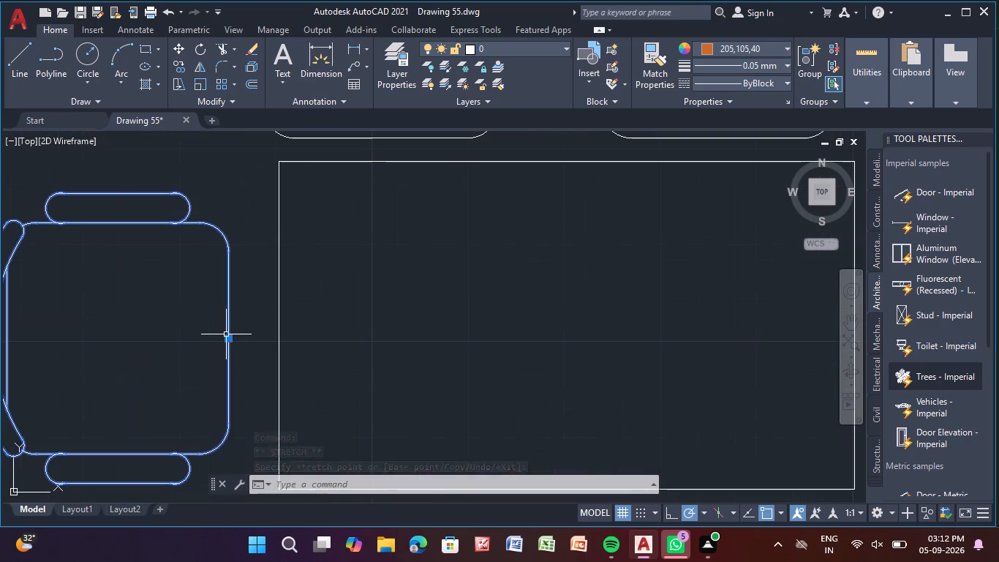
click(228, 343)
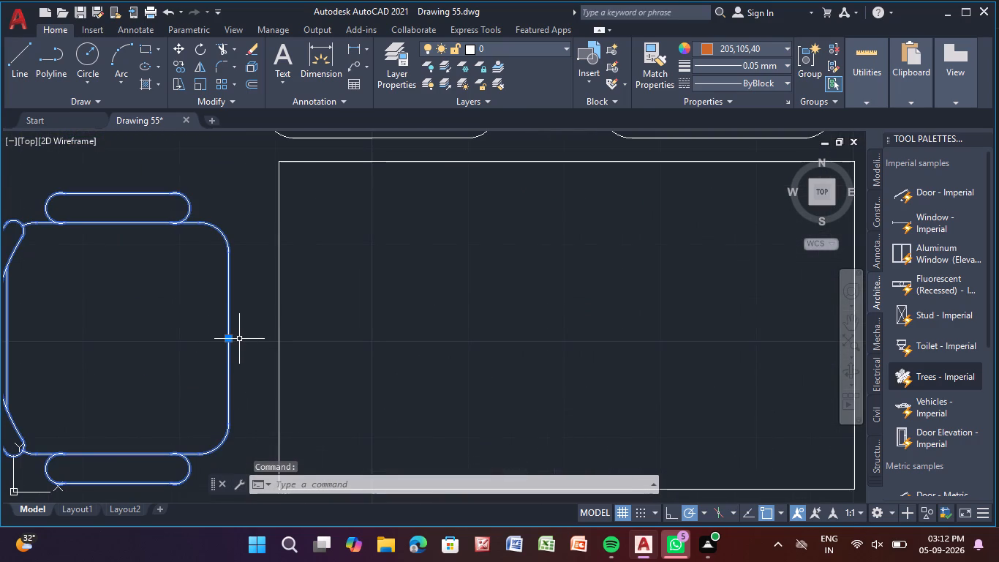
click(227, 341)
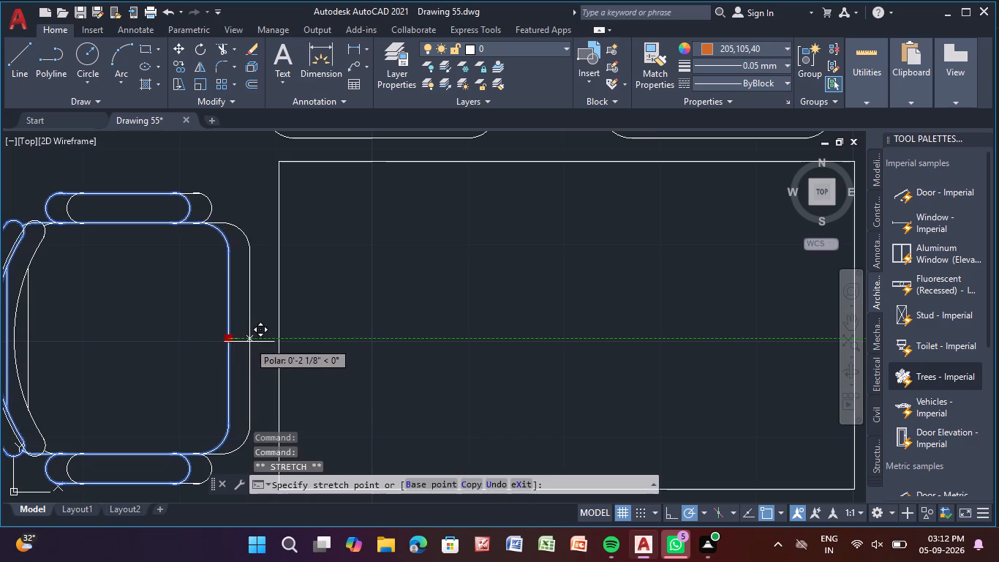
click(249, 342)
scroll(249, 343, down, 2)
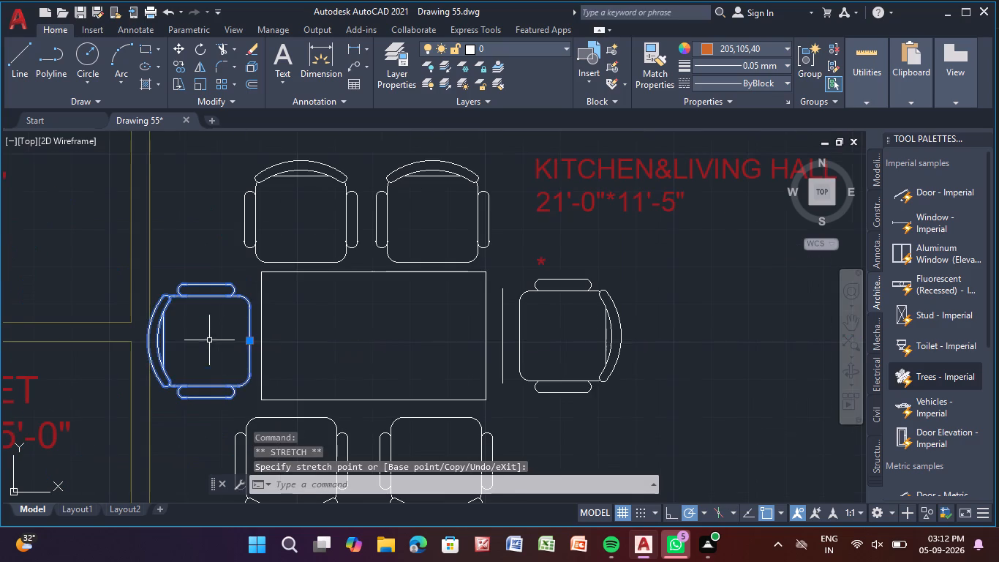
scroll(209, 340, down, 2)
key(Escape)
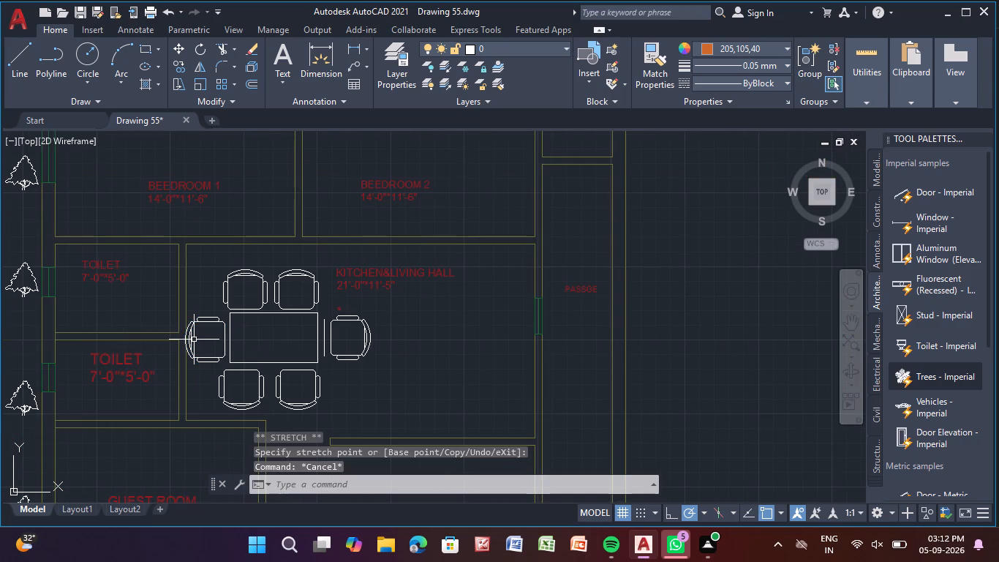
scroll(193, 340, down, 3)
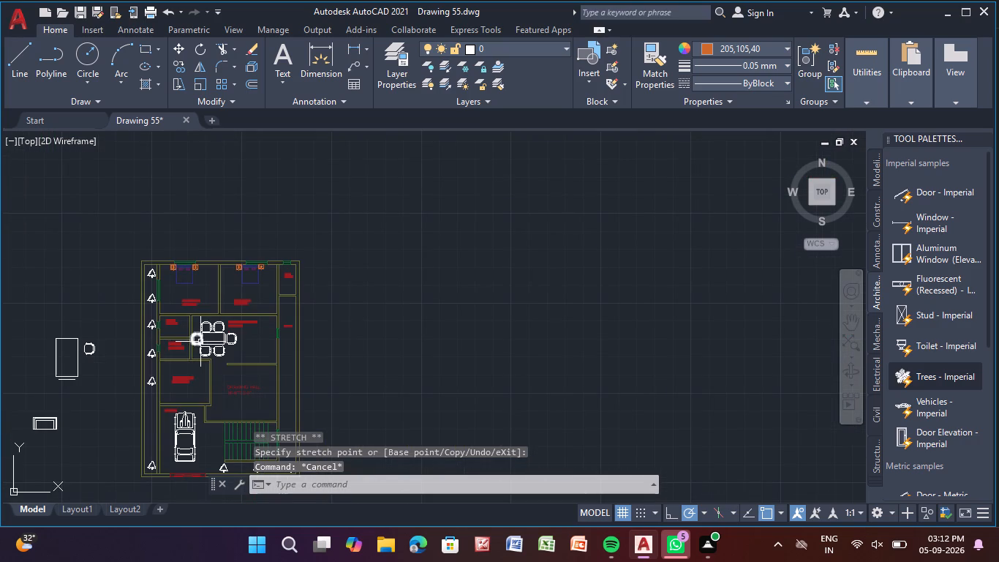
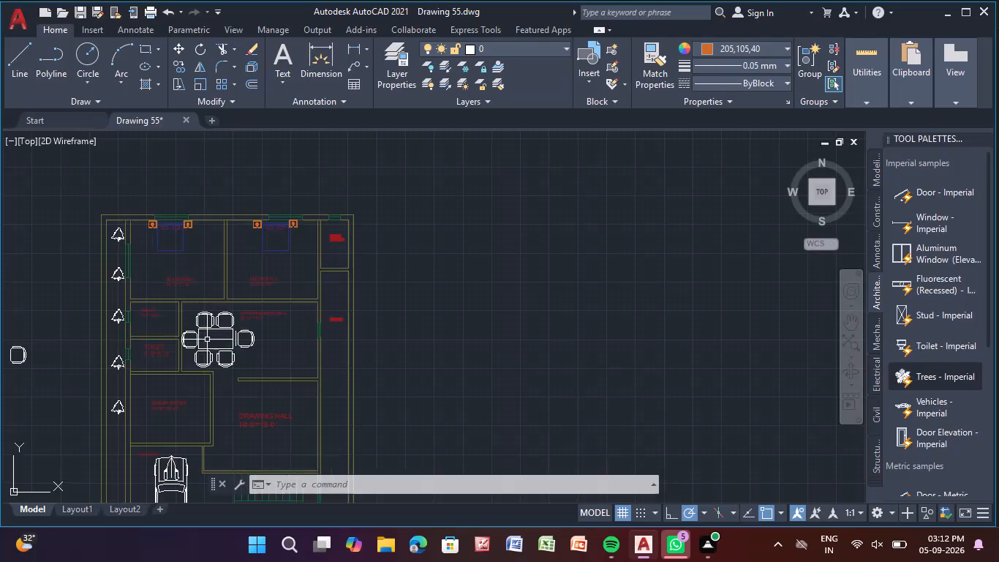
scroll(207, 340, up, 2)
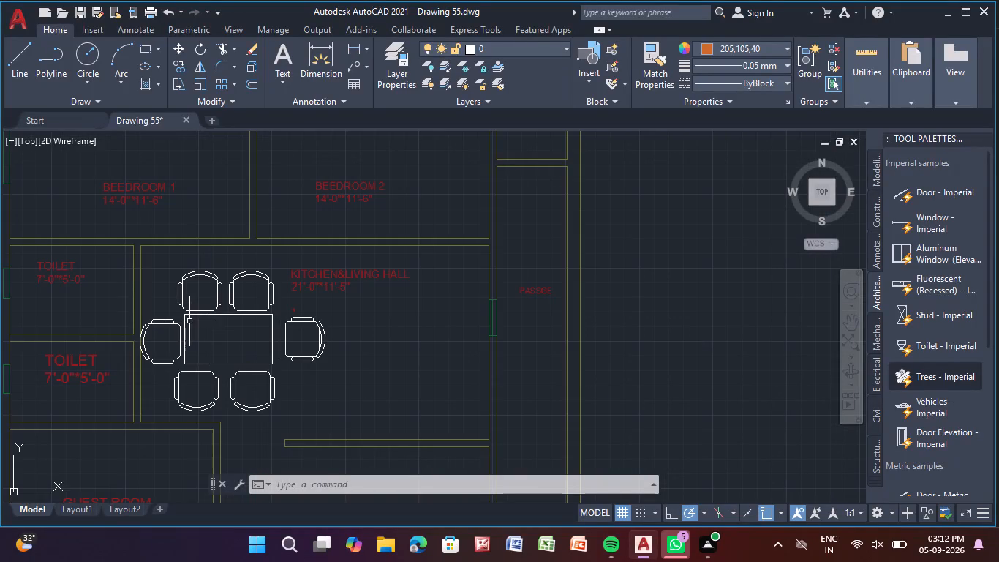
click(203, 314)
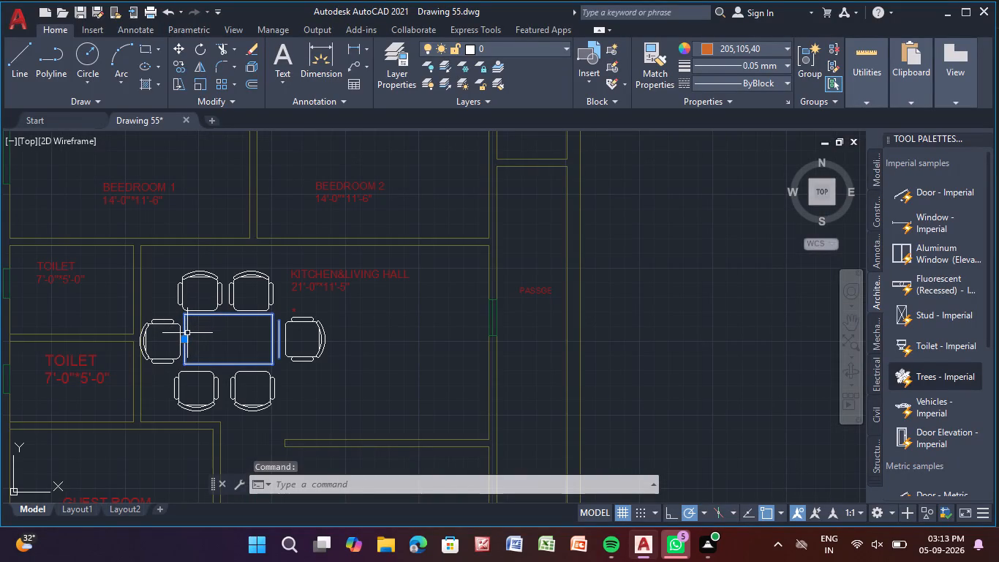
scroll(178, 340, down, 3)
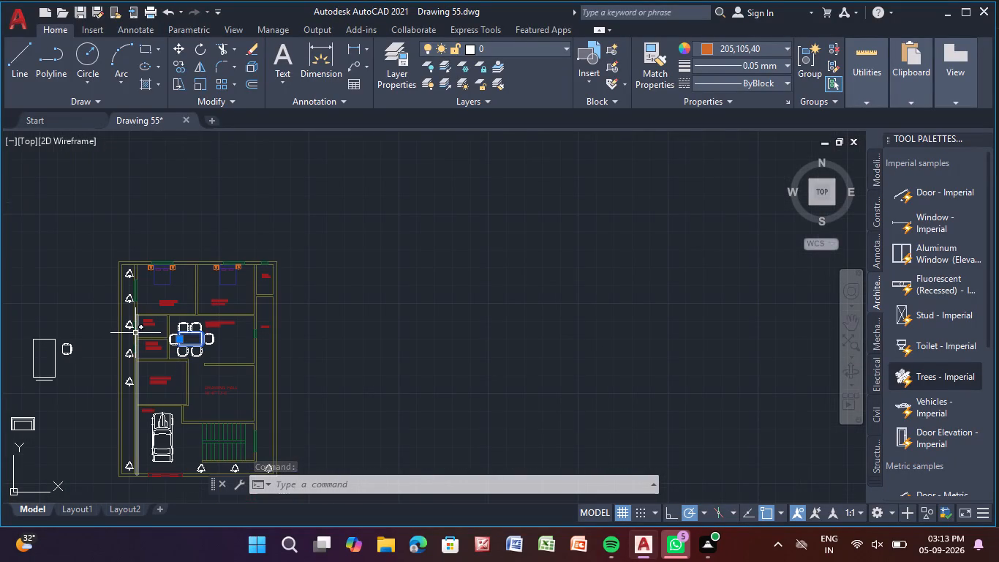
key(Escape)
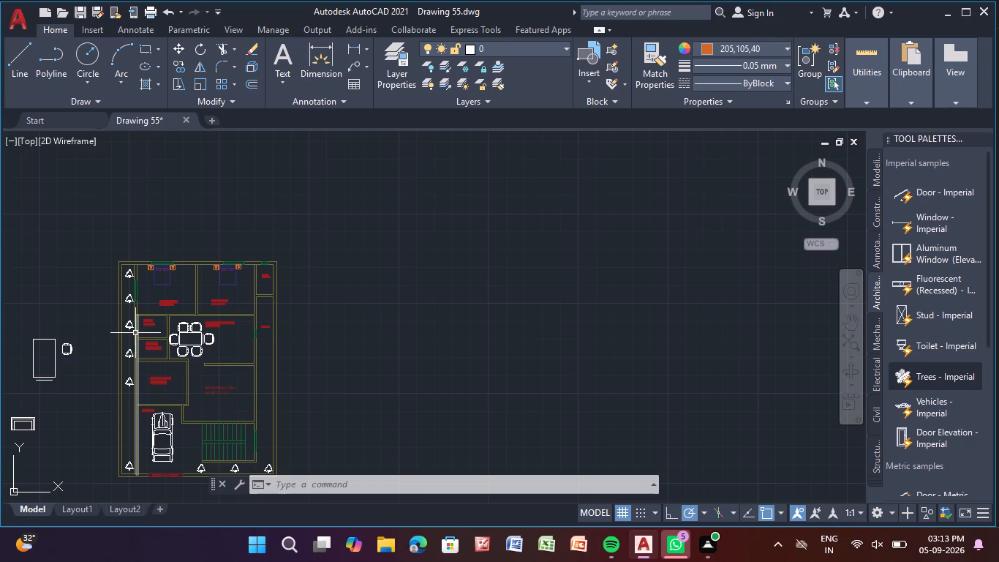
Rotate the sofa outside the house plan 180° about its northeast corner with Ortho mode on.
middle_drag(54, 402, 75, 377)
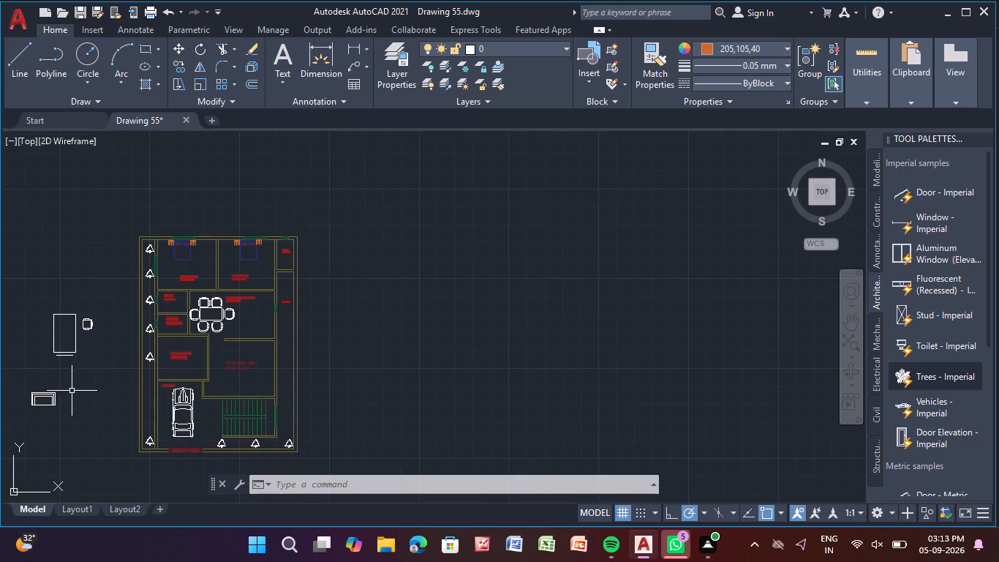
click(39, 394)
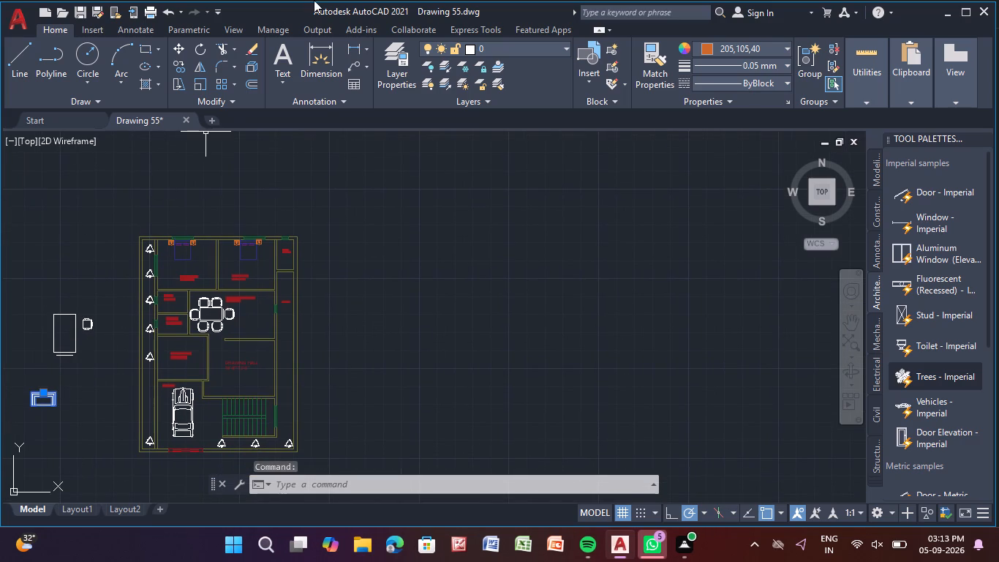
drag(202, 53, 192, 40)
click(203, 51)
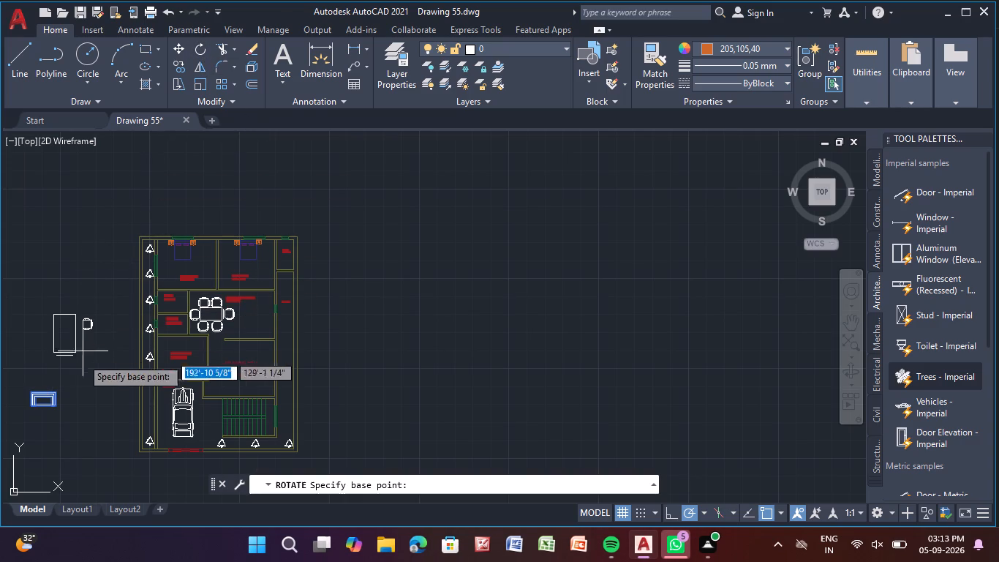
click(59, 394)
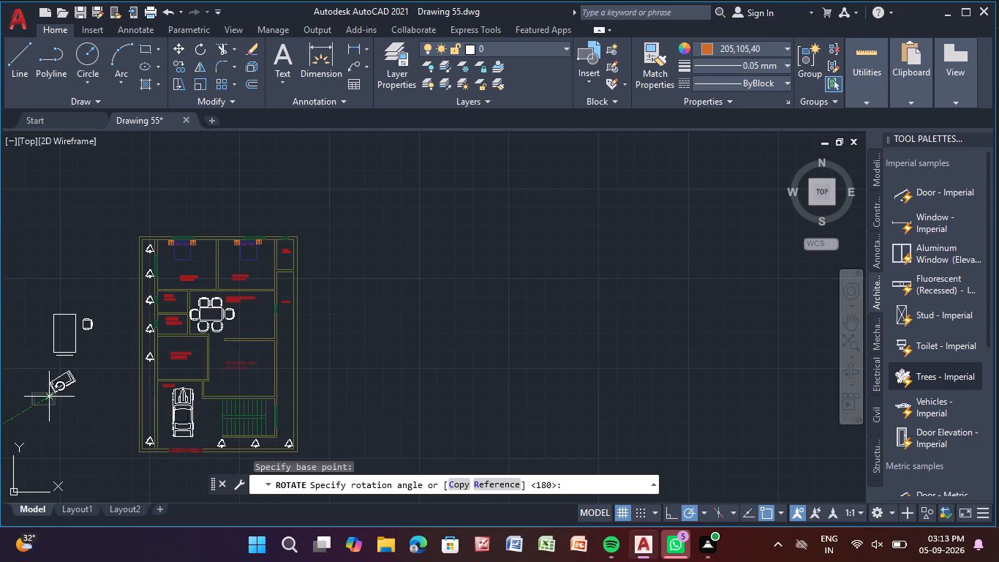
click(670, 509)
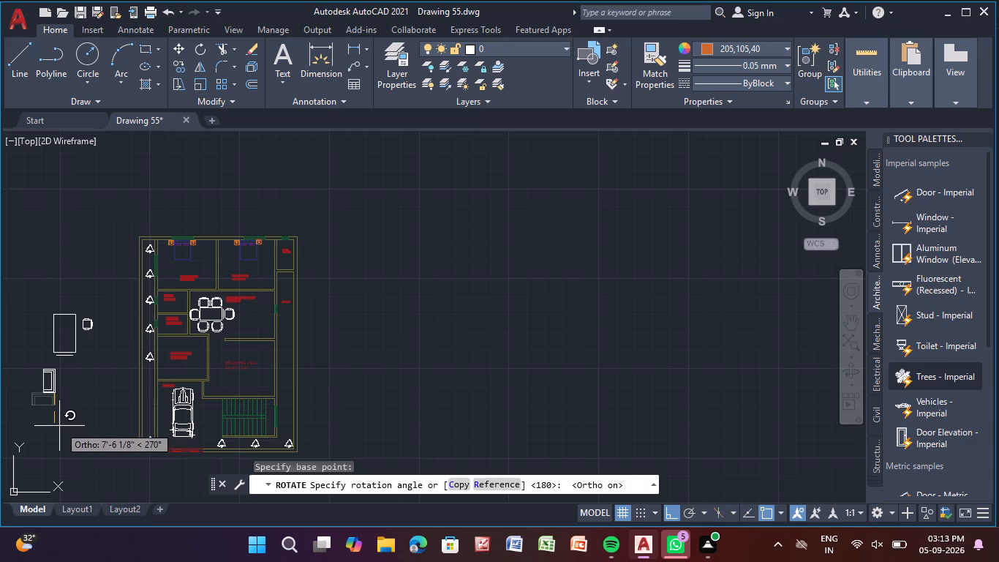
click(34, 383)
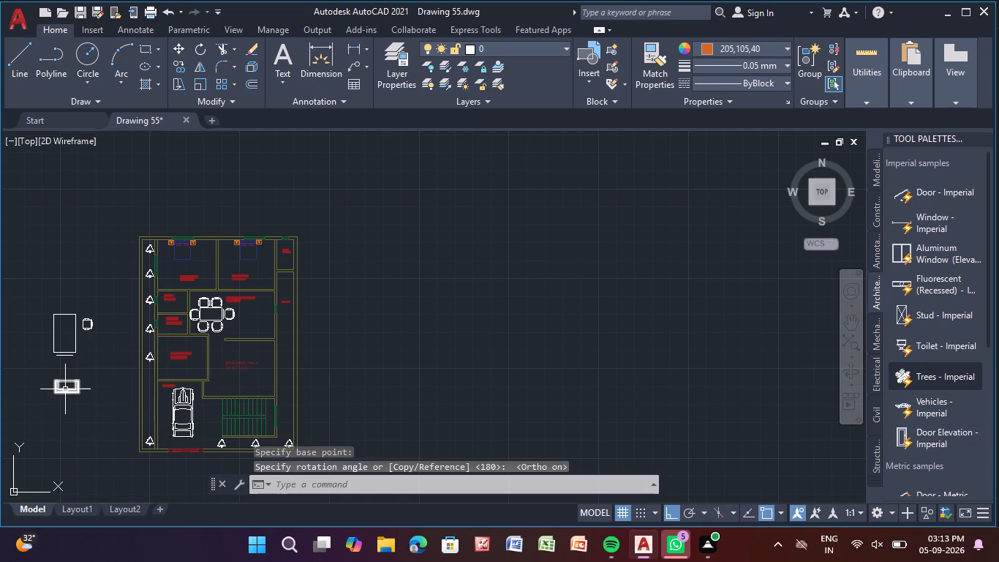
Scale the rotated sofa up freehand to more than twice its size, using a base point near its southeast corner.
click(66, 390)
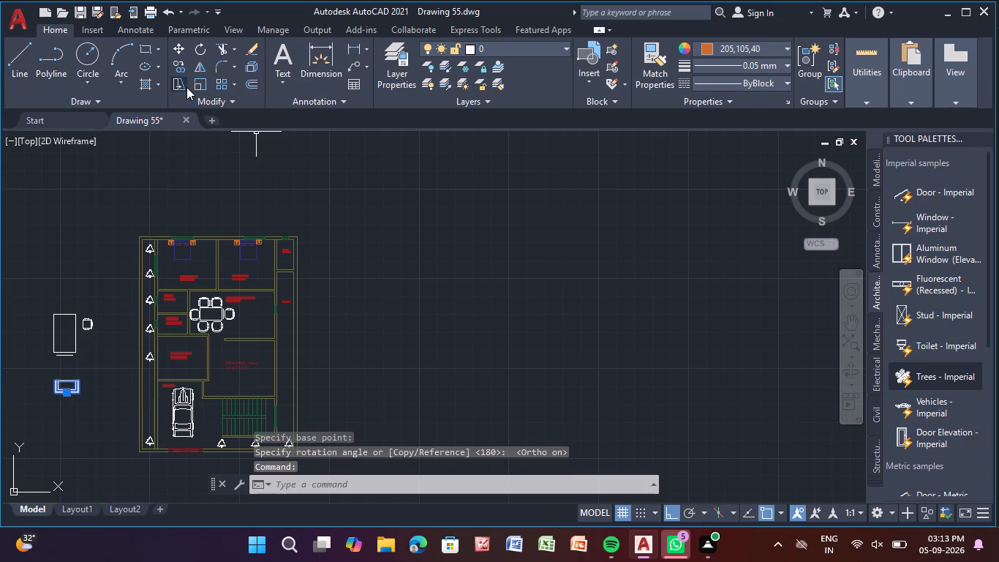
click(204, 85)
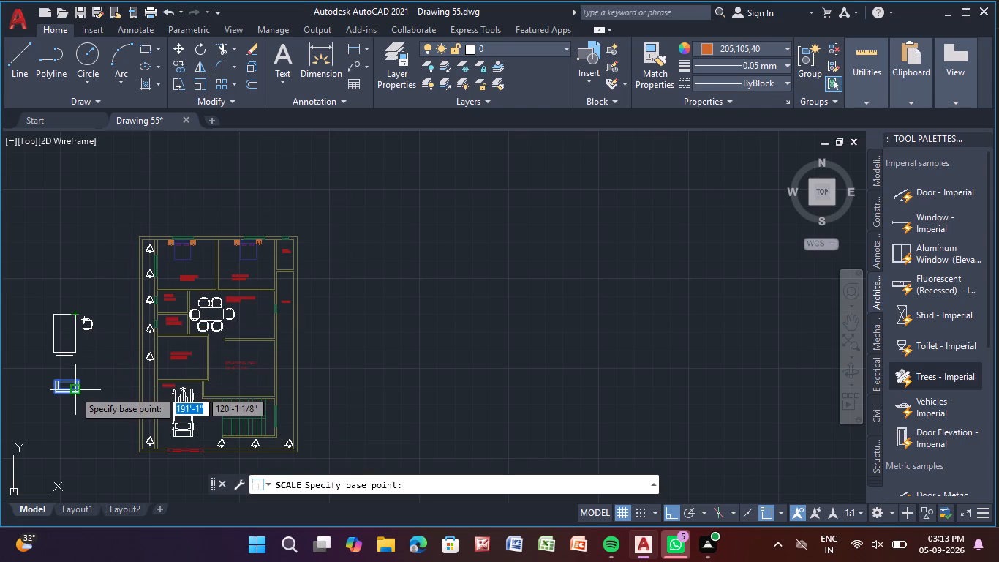
click(74, 390)
click(82, 423)
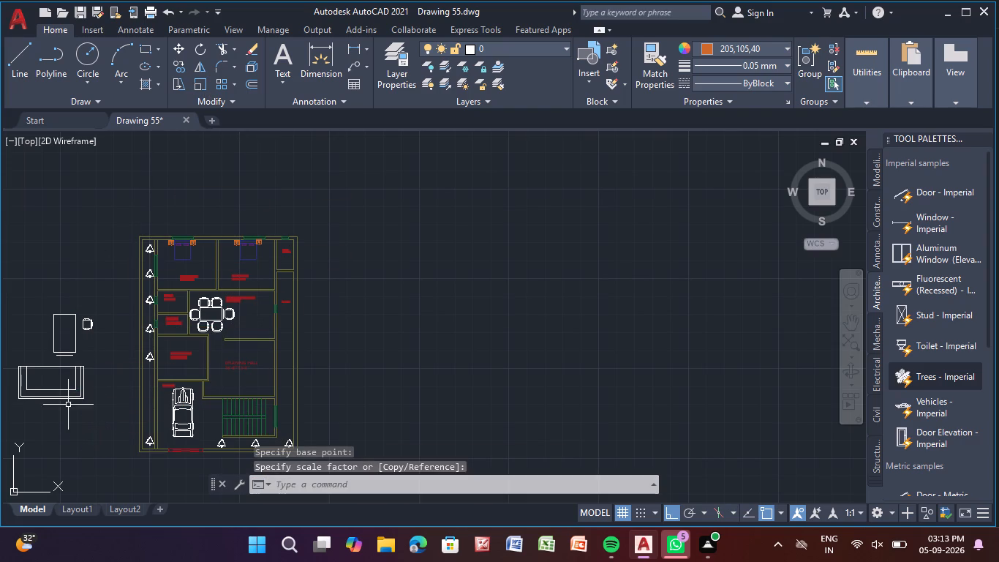
Shift the enlarged sofa slightly east with the Stretch command, from a point at its southeast corner.
click(70, 395)
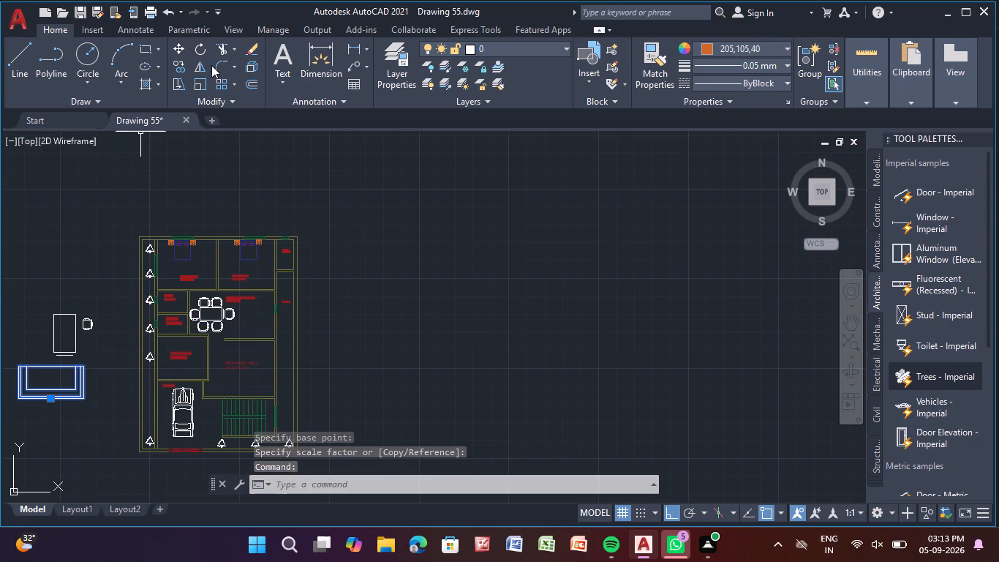
click(187, 91)
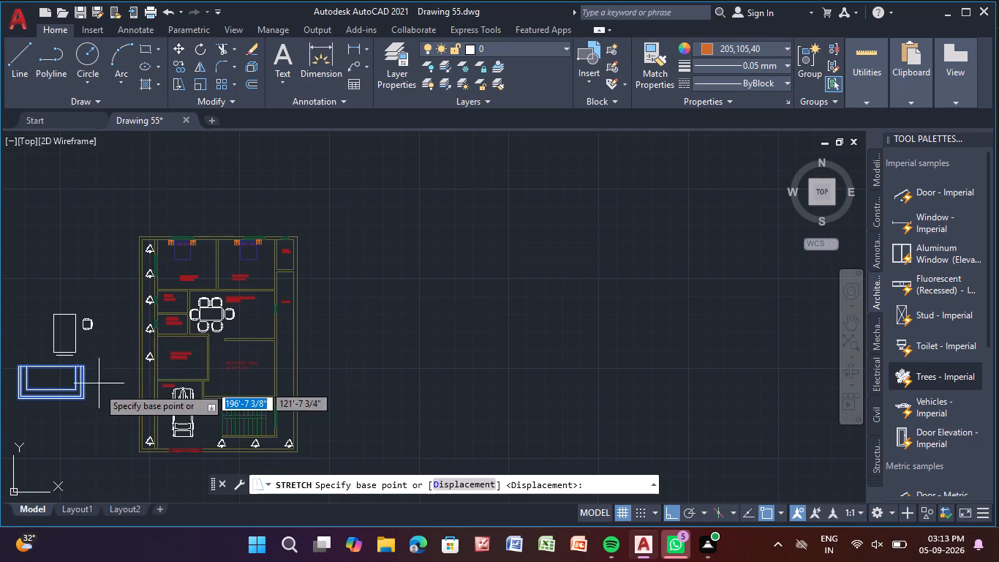
click(83, 395)
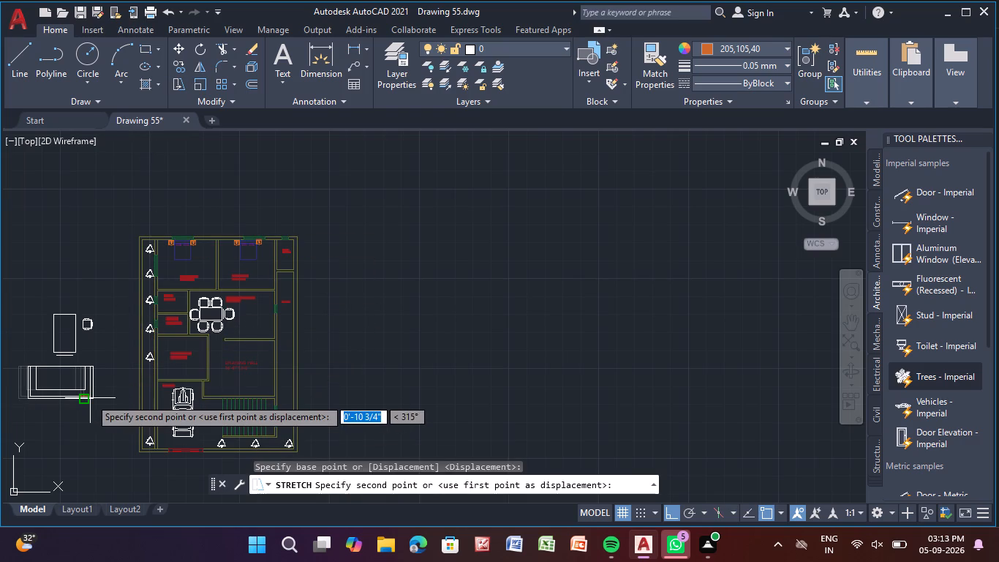
click(88, 397)
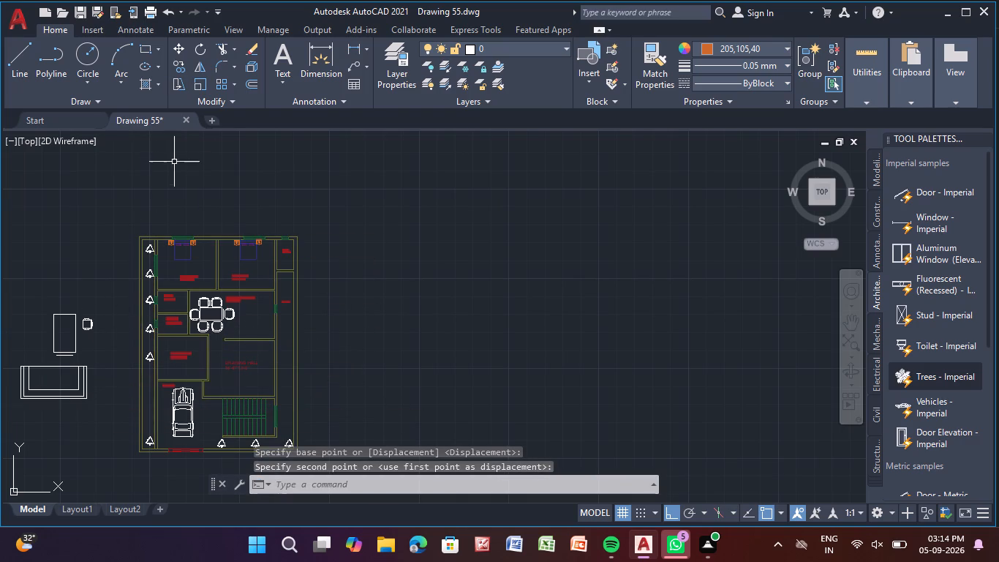
Scale the sofa down freehand to a little over half its size, using a base point on its east edge.
click(198, 86)
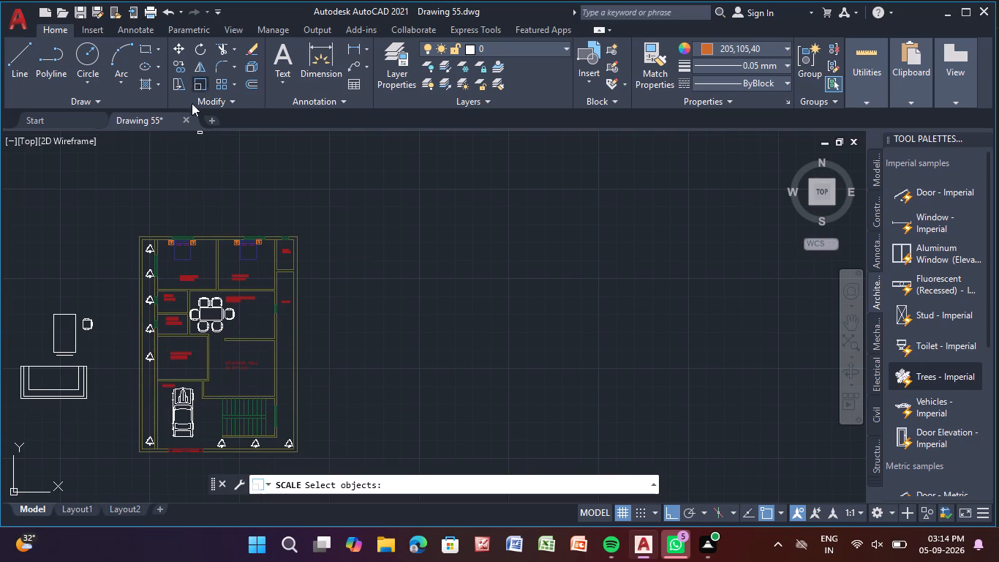
click(67, 369)
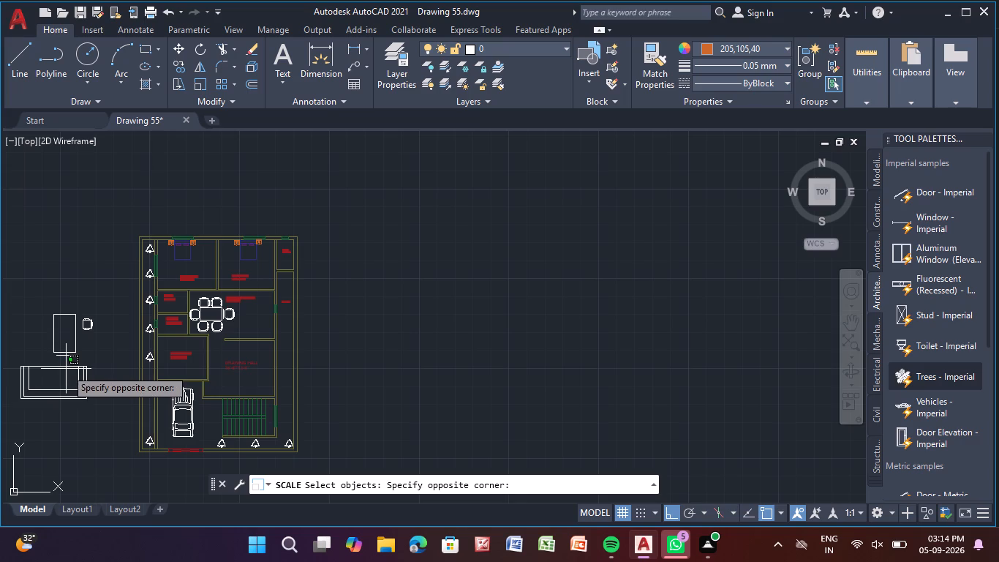
click(69, 367)
click(69, 367)
right_click(69, 367)
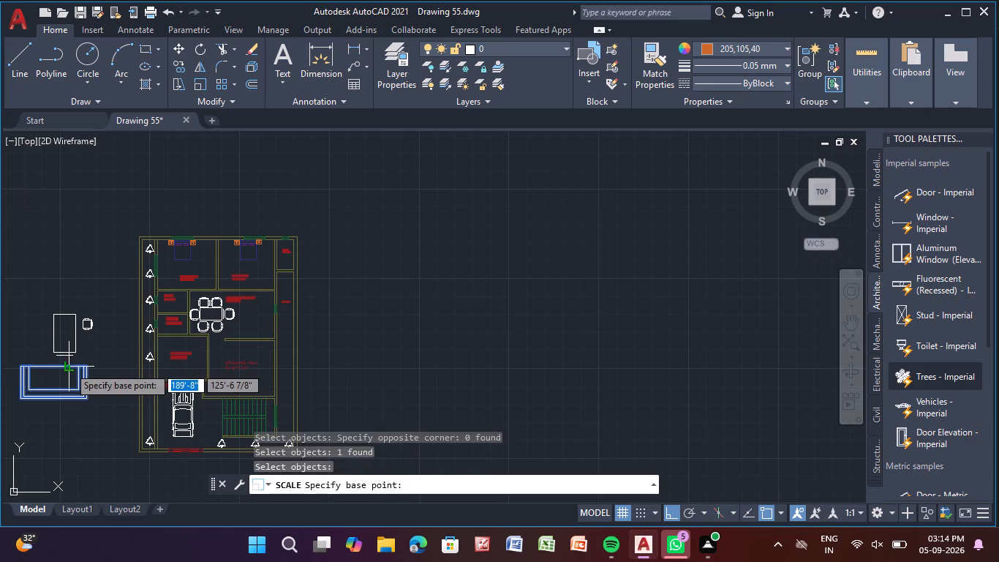
click(86, 388)
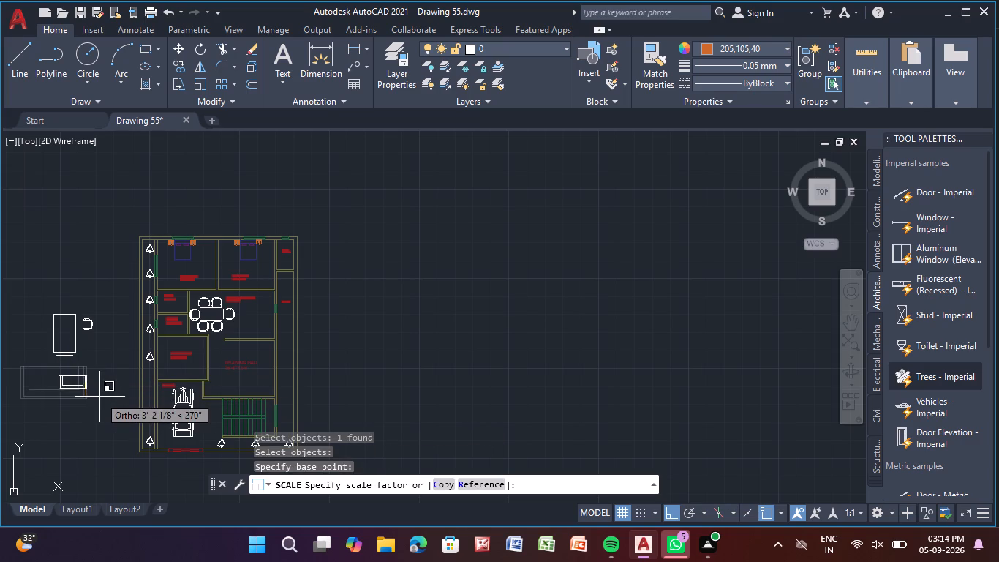
click(103, 400)
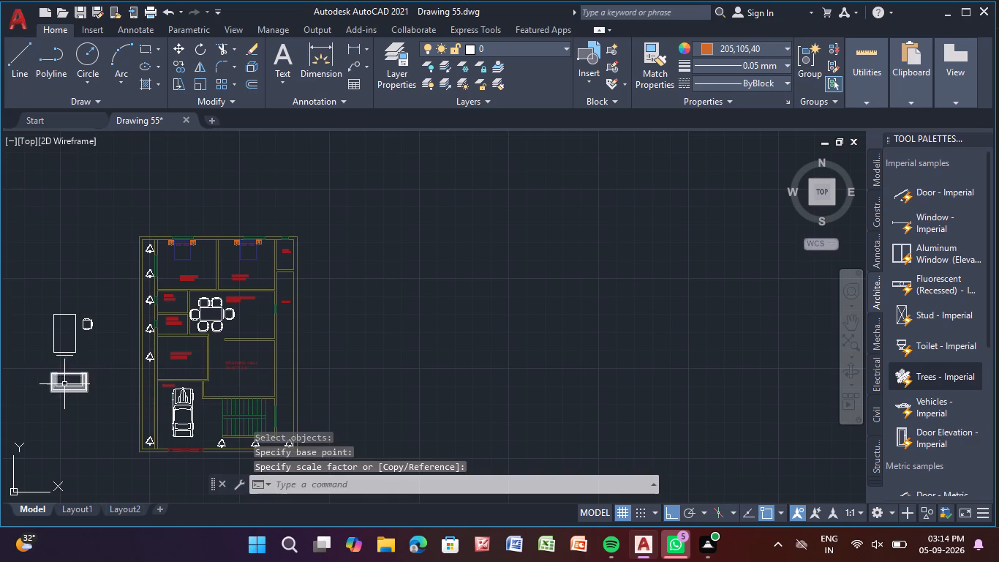
Move the sofa straight east into the drawing hall, just south of the DRAWING HALL label.
click(59, 390)
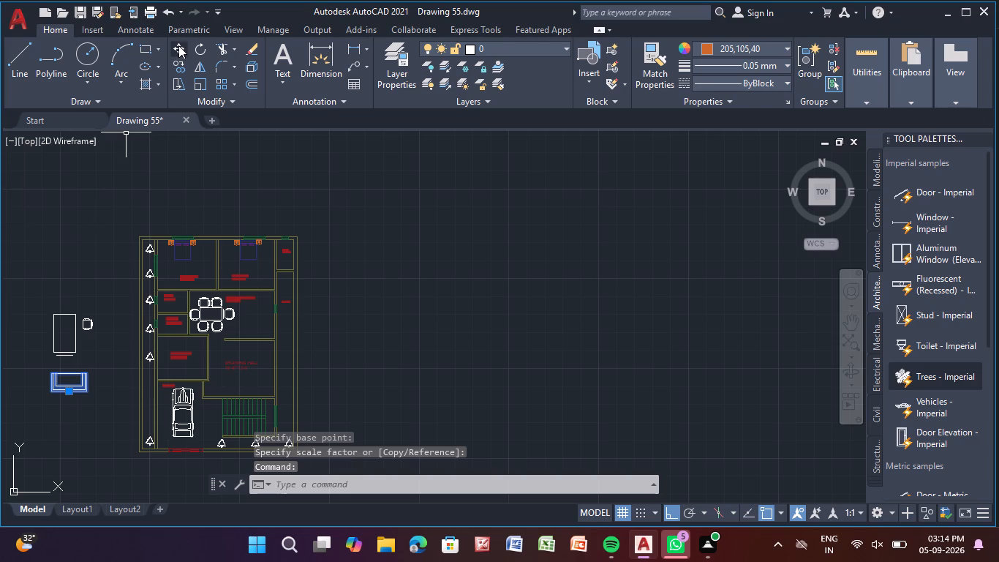
click(180, 45)
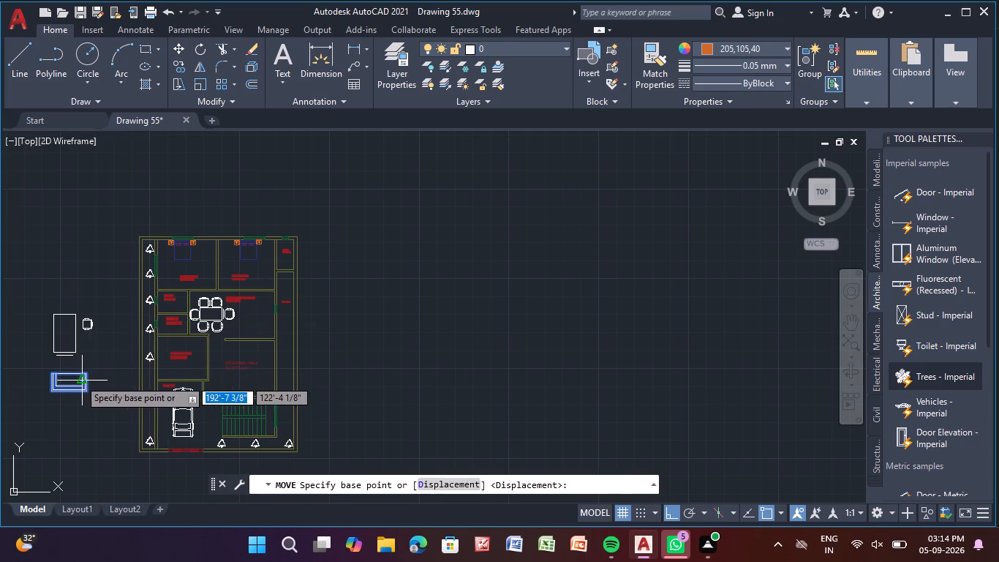
click(79, 378)
scroll(257, 378, up, 3)
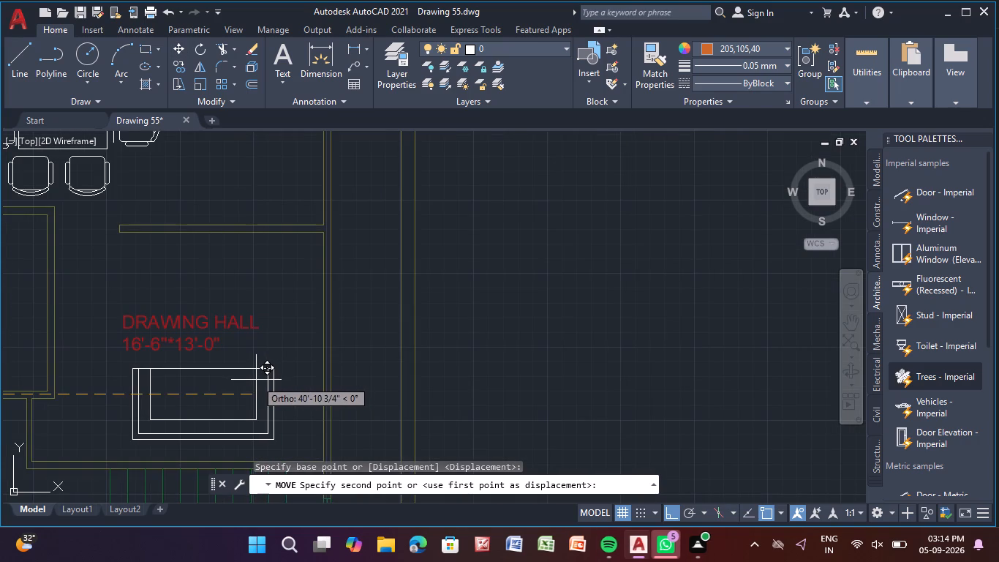
click(238, 396)
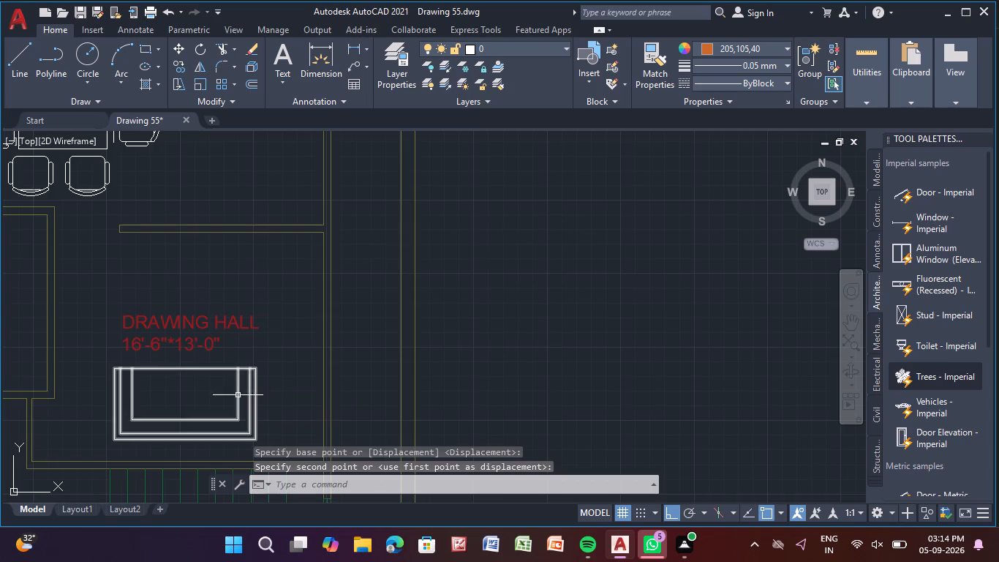
Move the sofa a short distance straight south by its grip, closer to the drawing hall's south wall.
scroll(240, 388, down, 1)
click(201, 420)
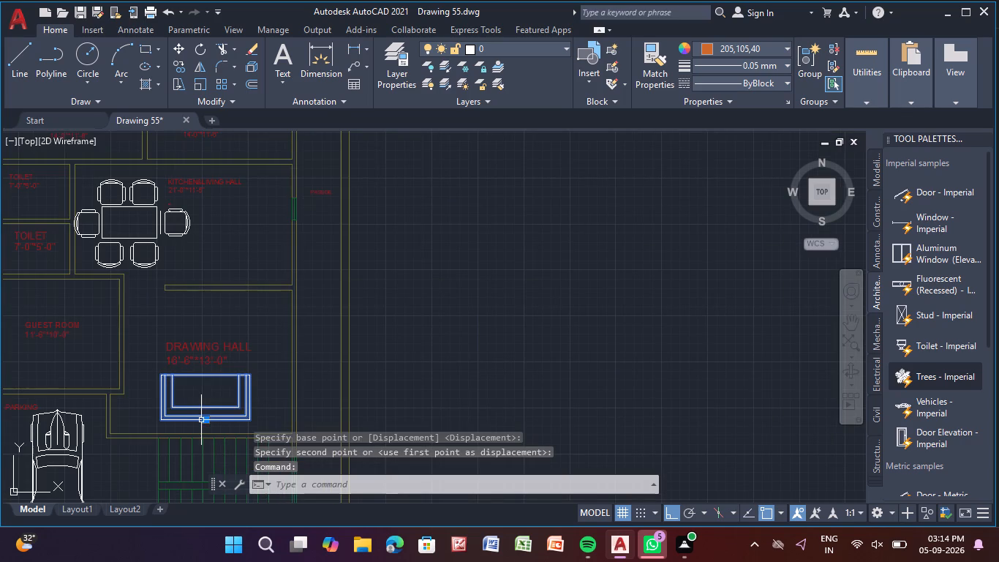
scroll(211, 417, up, 3)
middle_drag(219, 404, 242, 329)
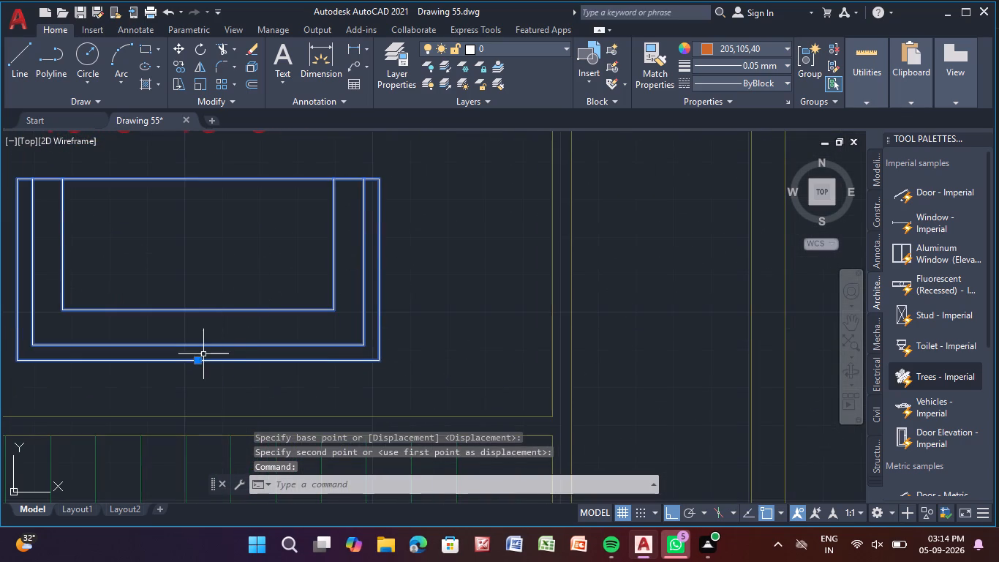
click(198, 363)
click(197, 392)
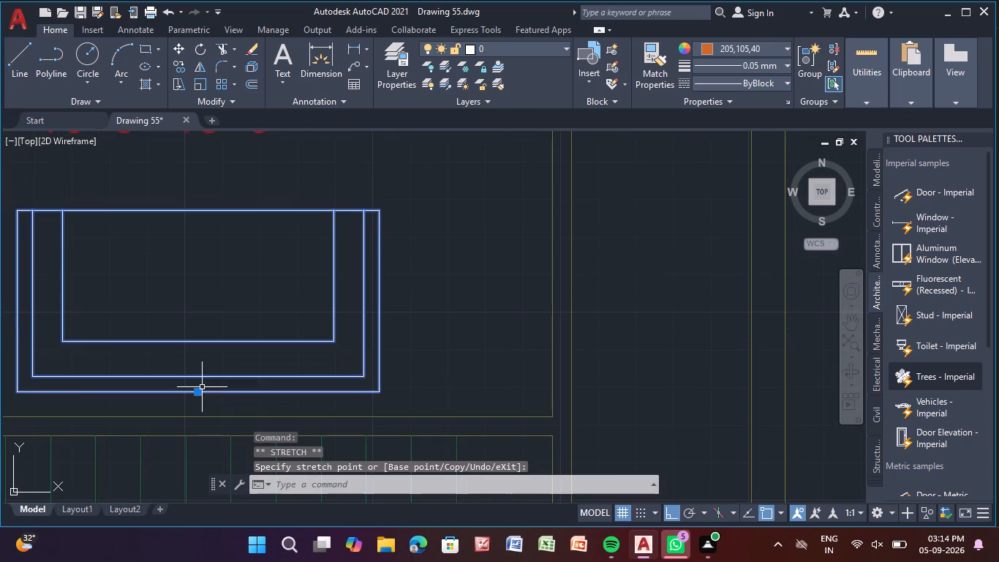
scroll(202, 387, down, 3)
middle_drag(237, 359, 301, 324)
scroll(296, 327, up, 1)
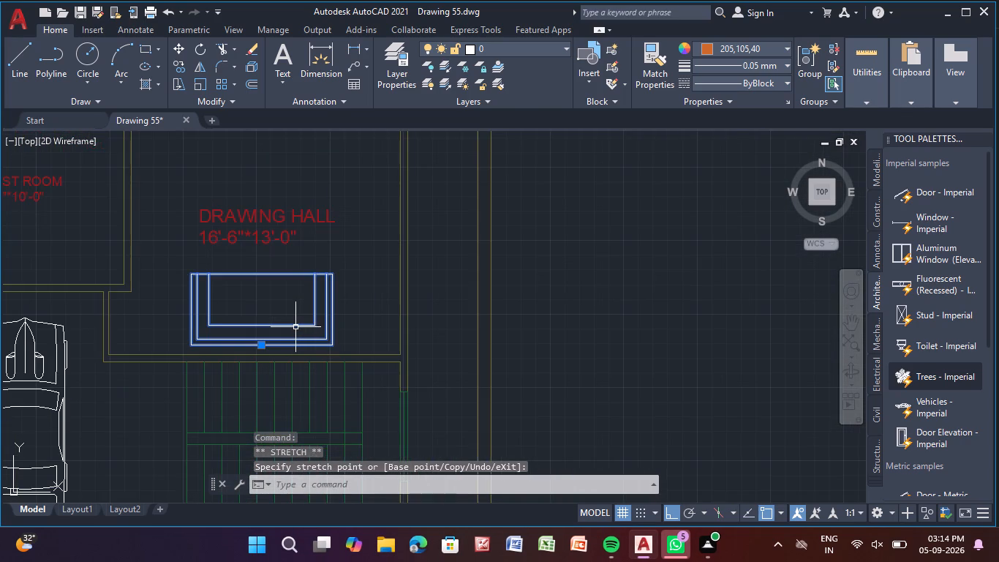
key(Escape)
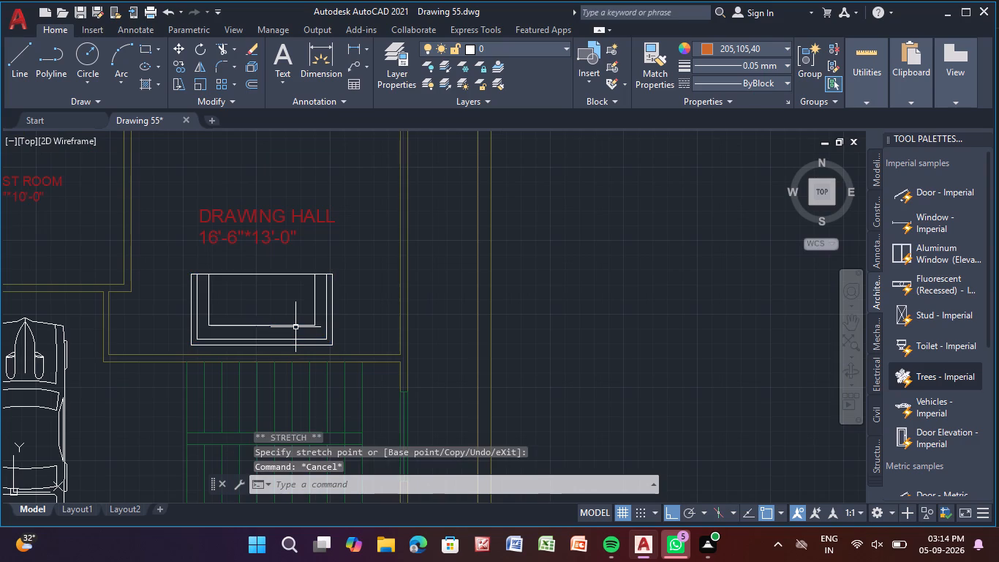
Copy the dining table's west-end chair into the drawing hall, just northwest of the sofa, with polar tracking turned on.
scroll(244, 284, down, 2)
middle_drag(221, 263, 218, 280)
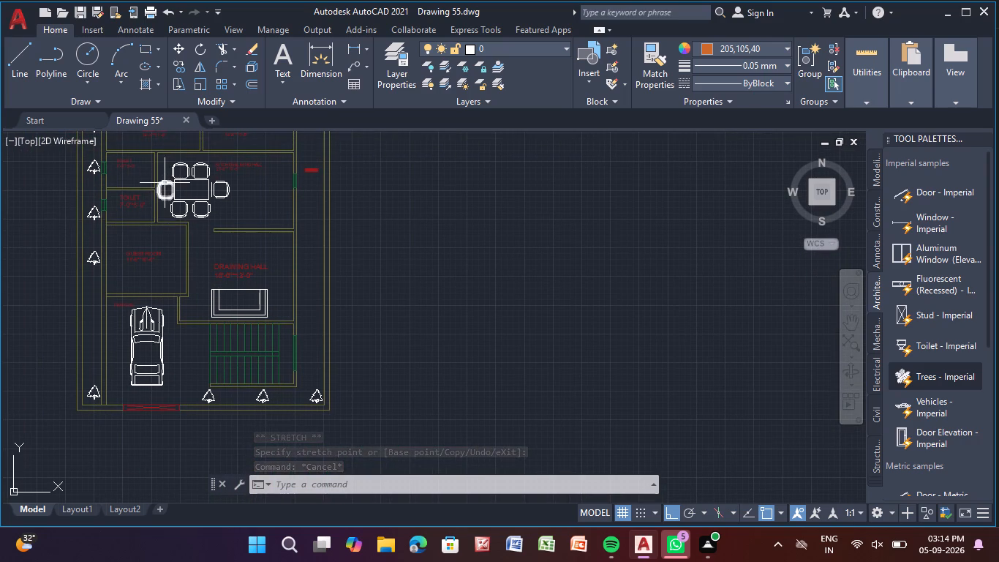
click(165, 183)
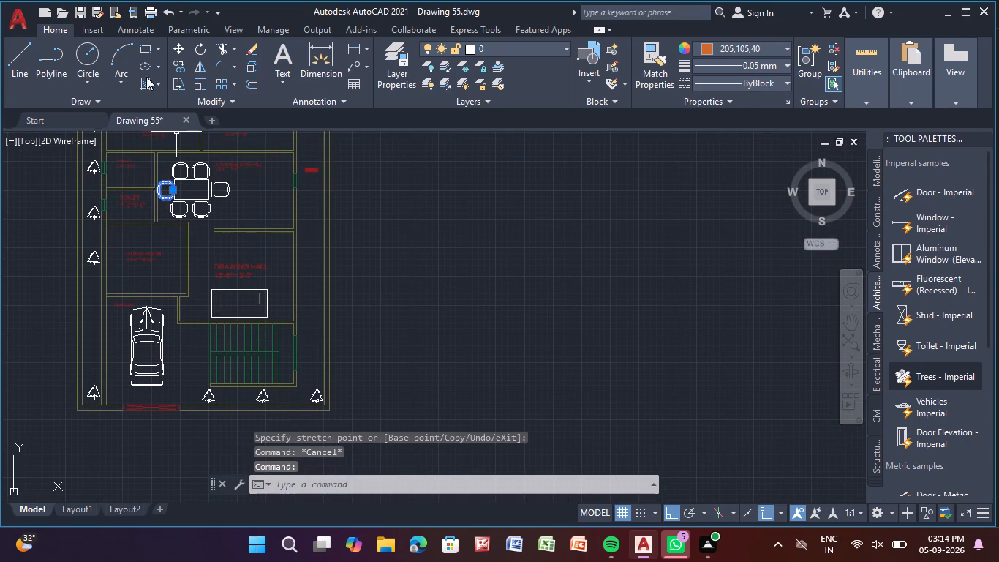
click(179, 71)
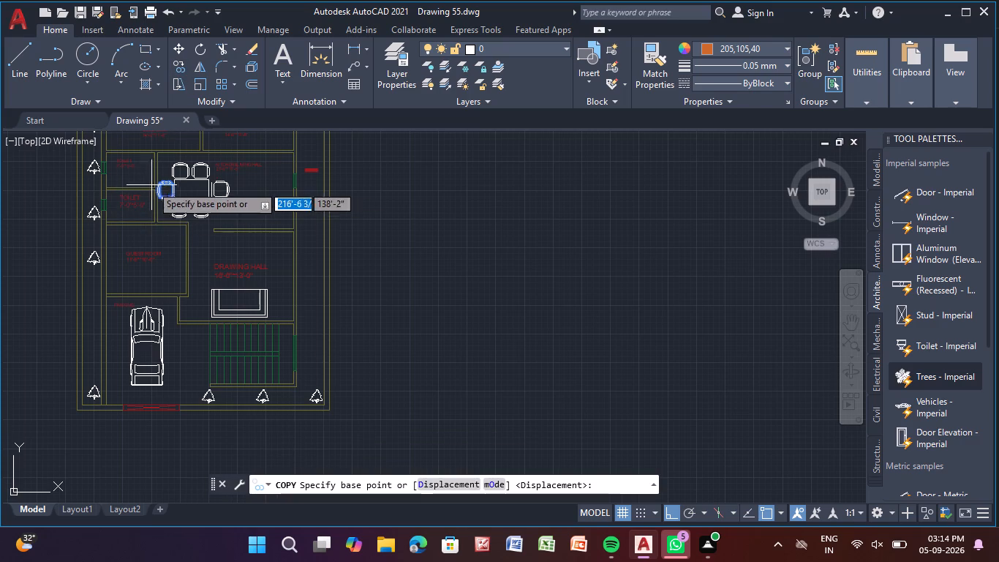
click(159, 181)
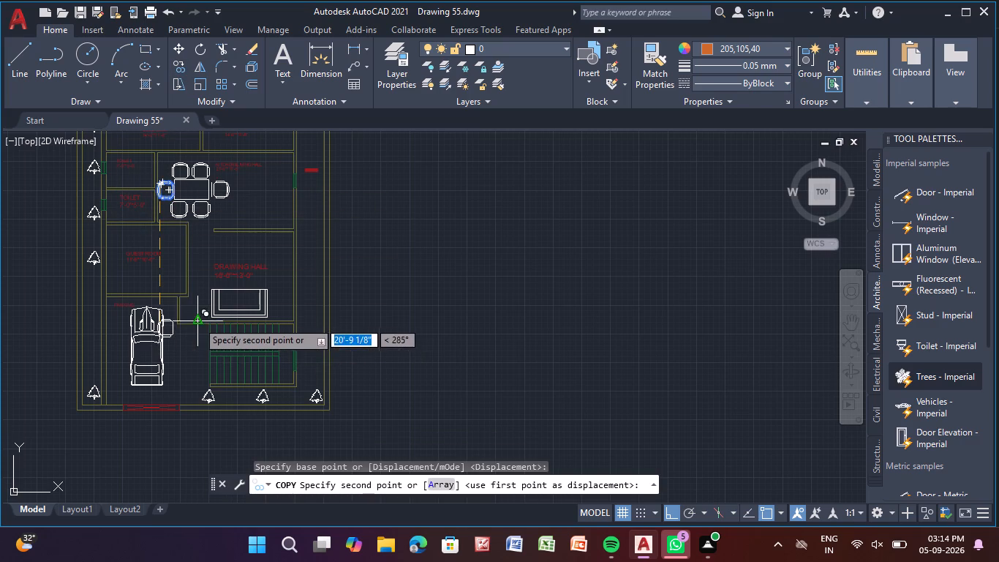
click(689, 513)
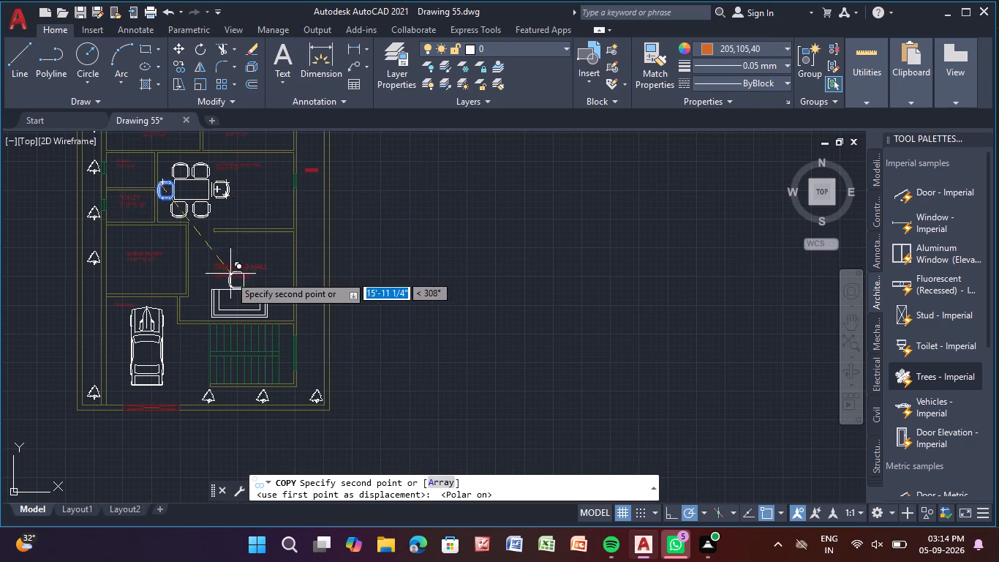
scroll(230, 275, up, 2)
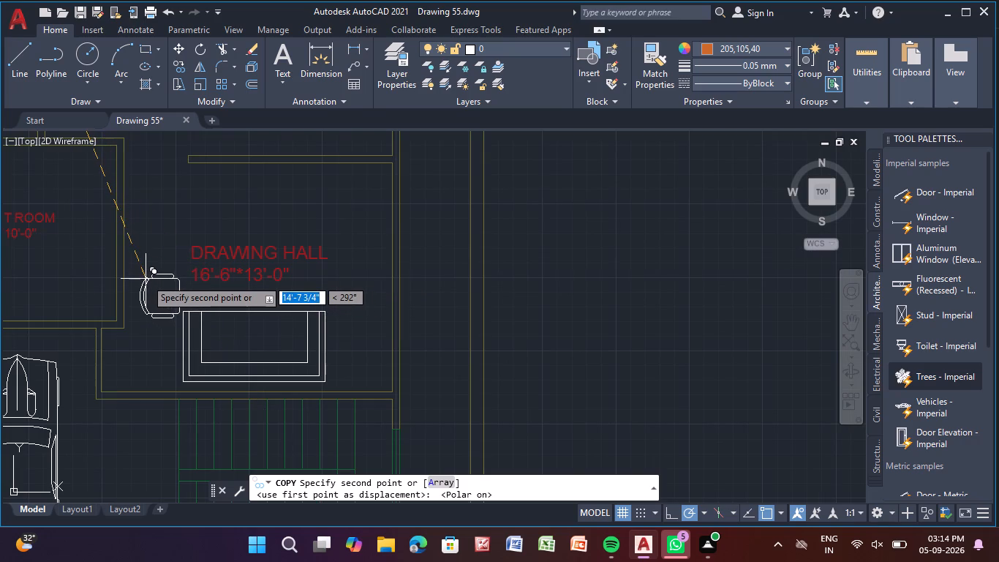
click(146, 277)
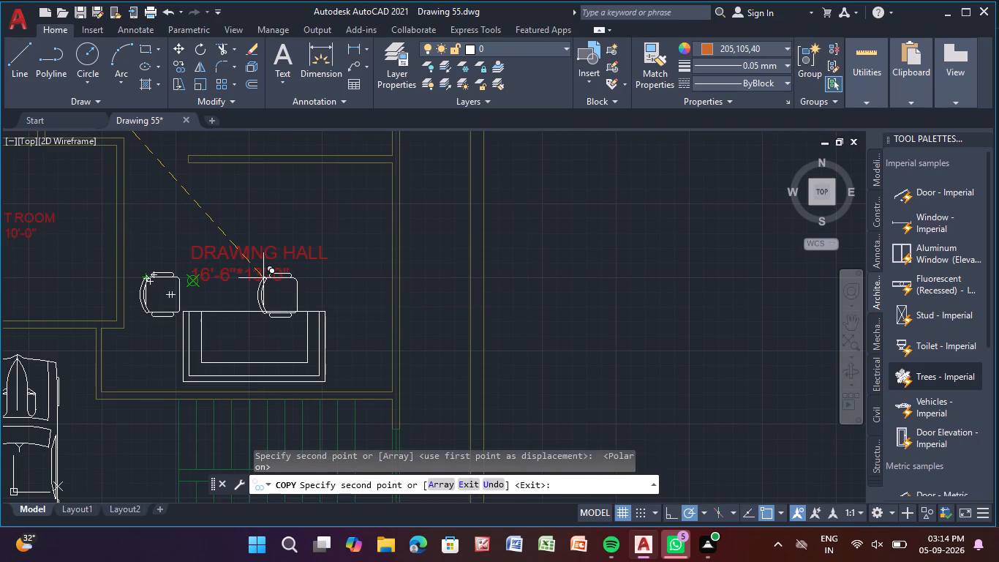
key(Escape)
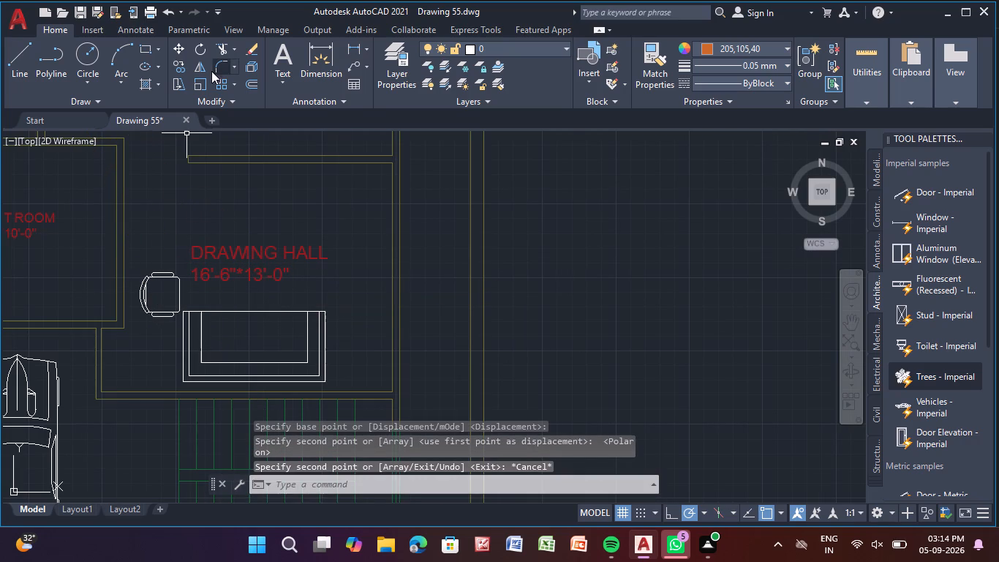
Rotate the copied drawing hall chair freehand by 300°, using a base point on its north armrest.
click(192, 45)
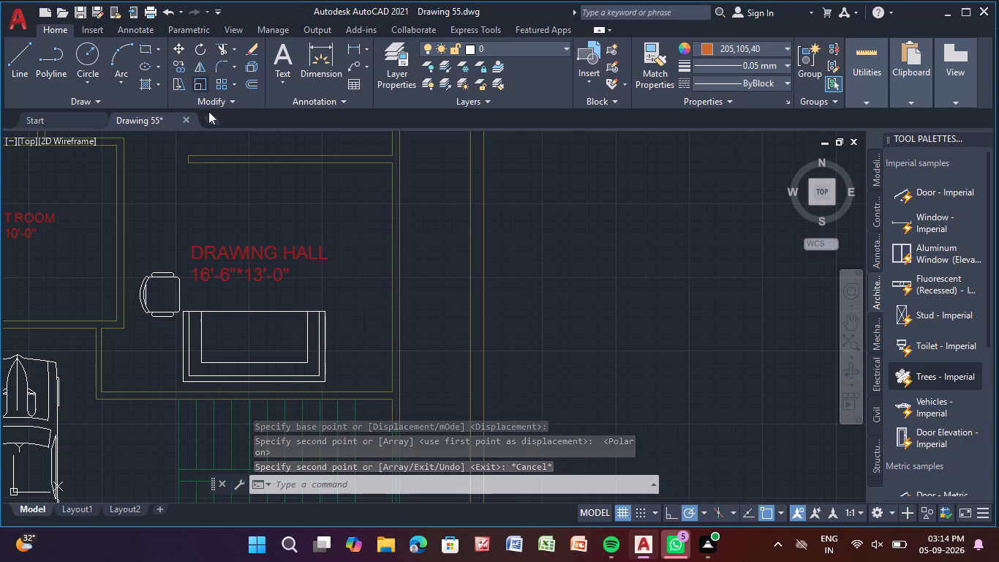
click(158, 272)
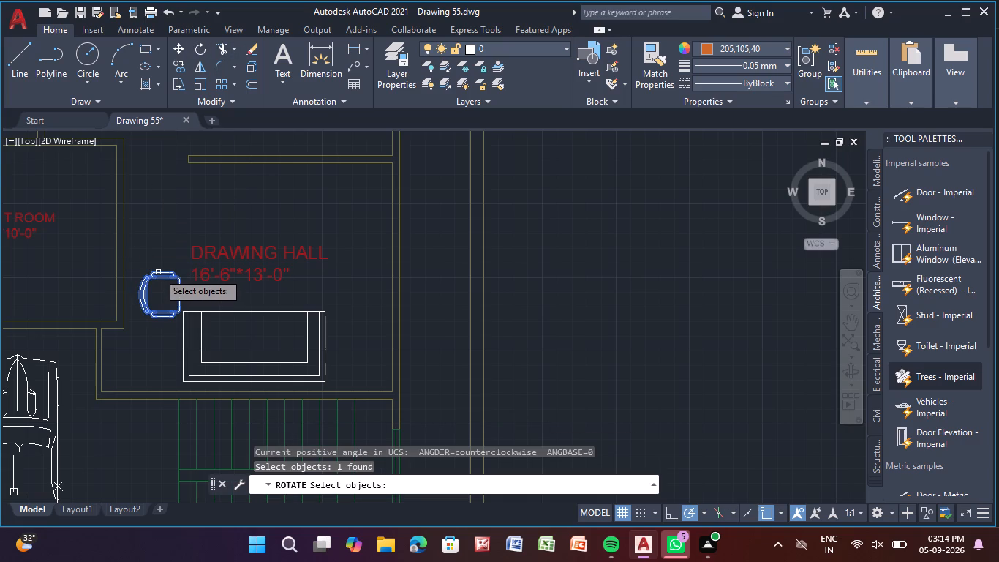
key(Return)
click(165, 276)
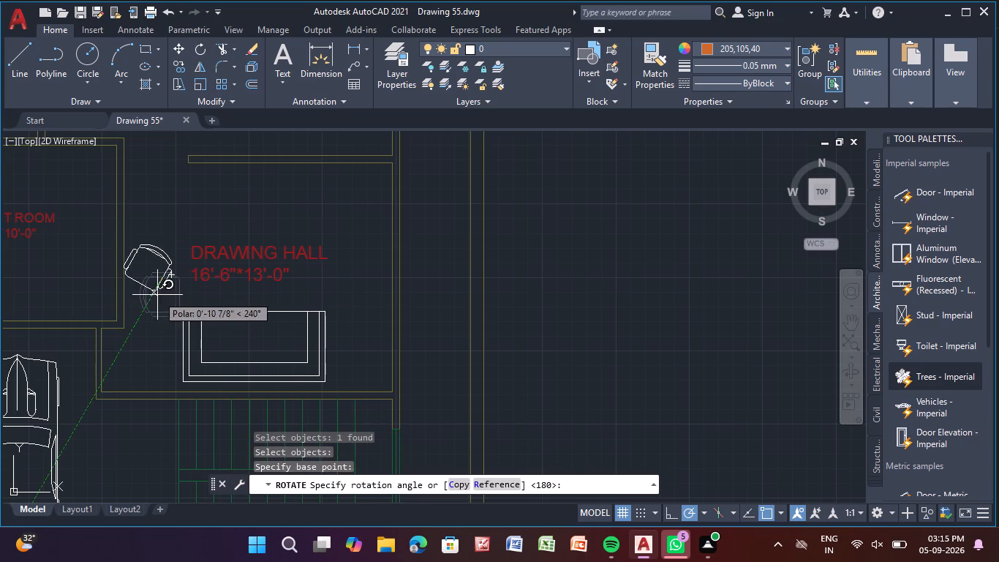
click(166, 290)
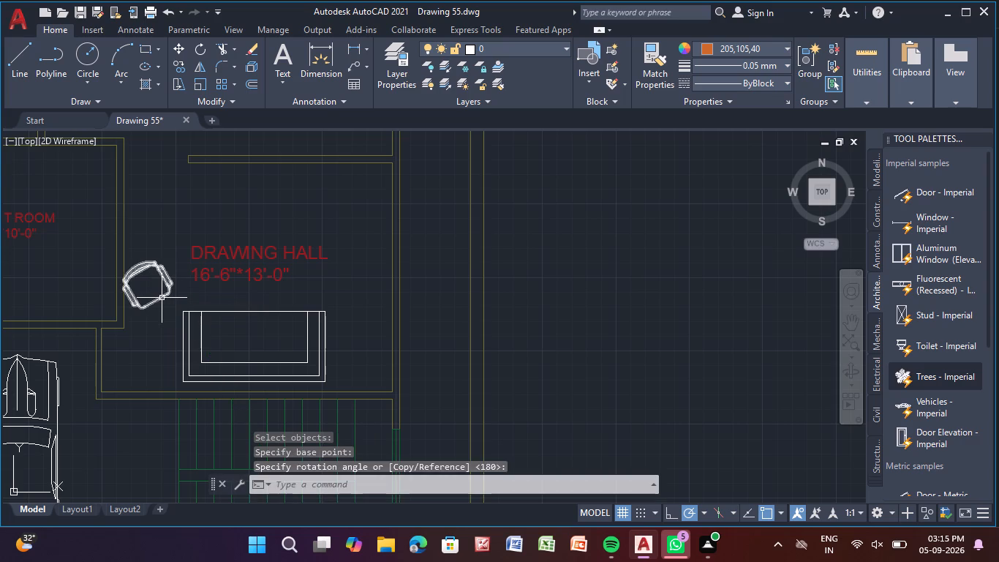
Reposition the rotated chair by its grip to just northwest of the sofa, beside the west end of the DRAWING HALL label.
click(162, 298)
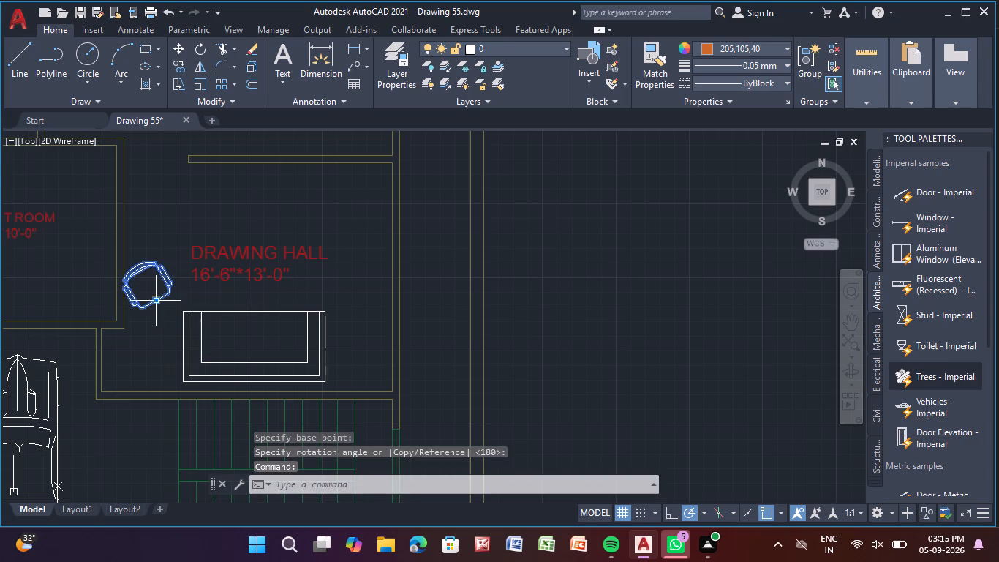
click(156, 299)
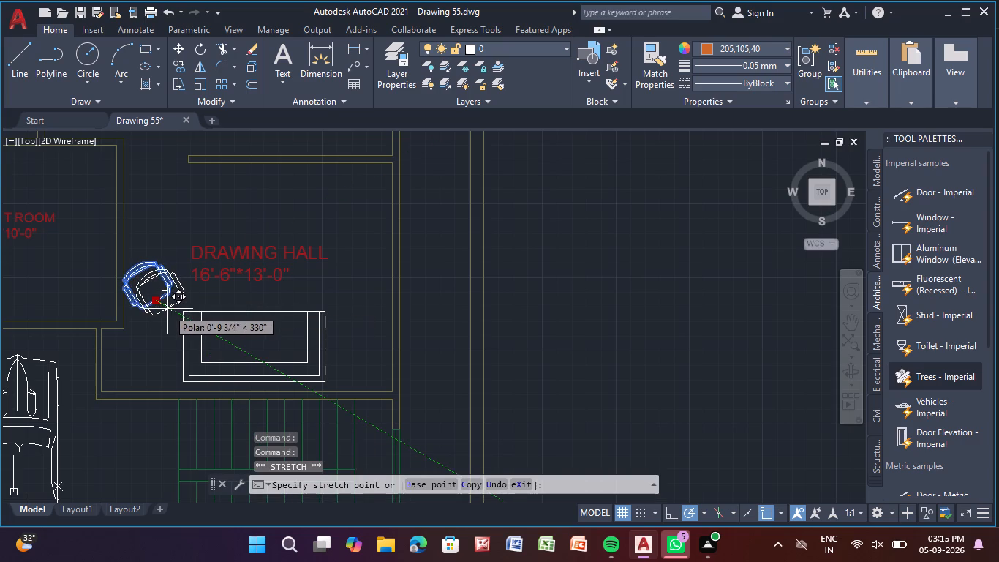
click(173, 310)
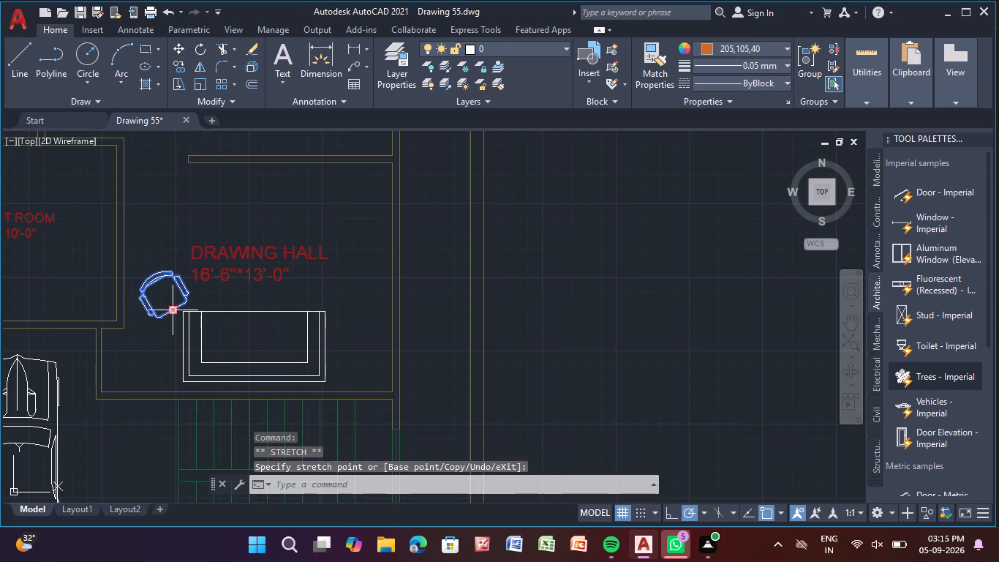
key(Escape)
key(Escape)
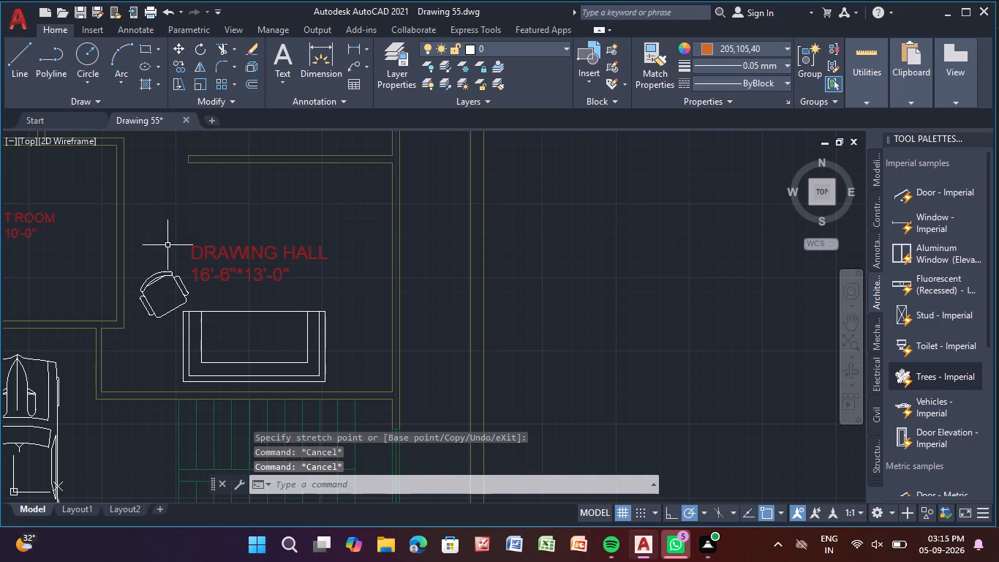
click(185, 296)
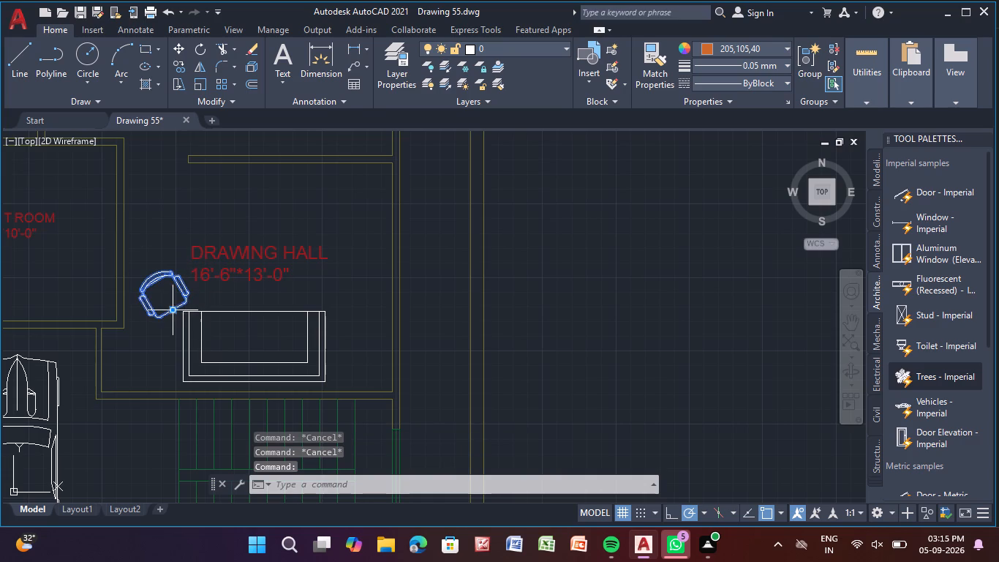
click(175, 310)
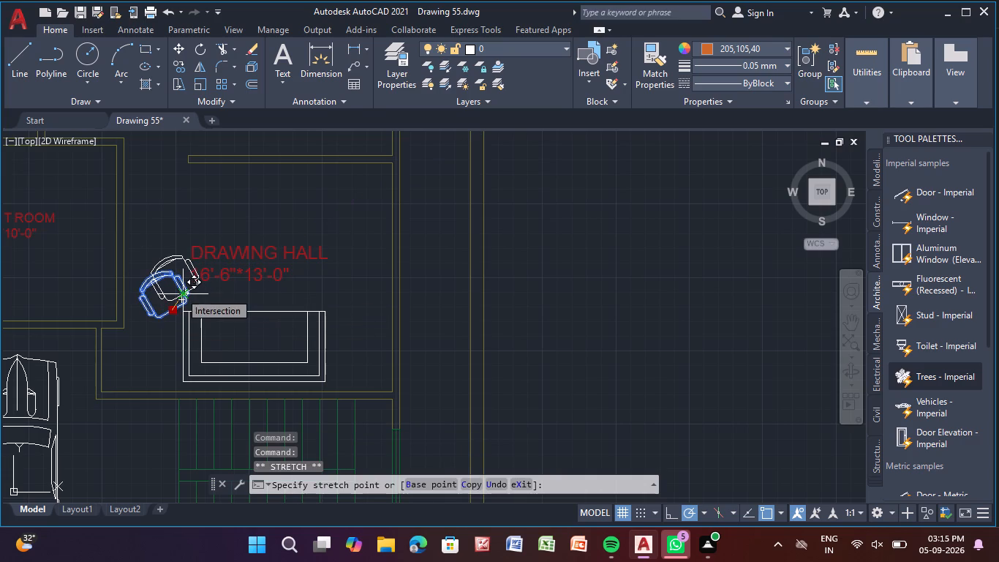
click(181, 288)
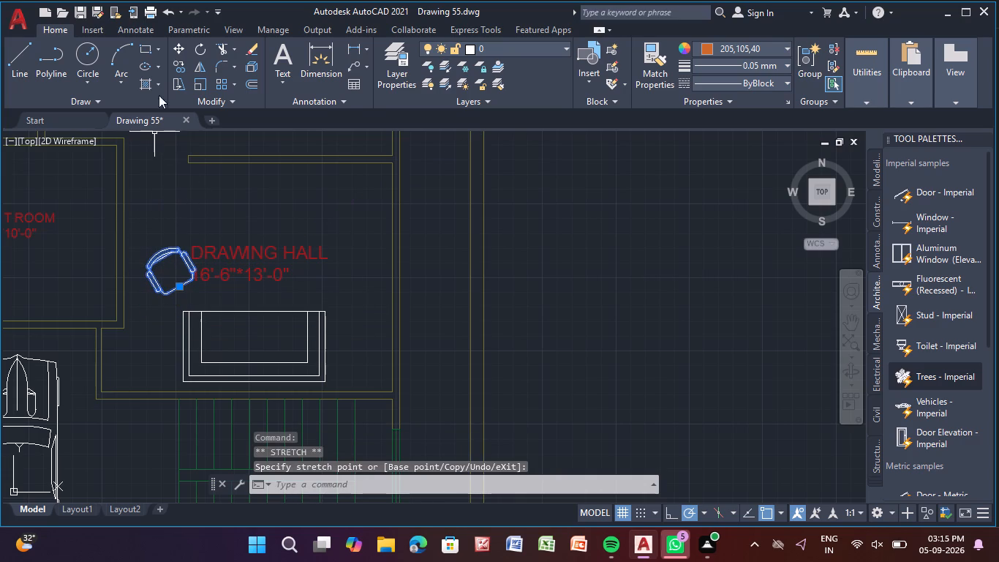
Copy the rotated chair straight east to the east end of the DRAWING HALL label.
click(183, 61)
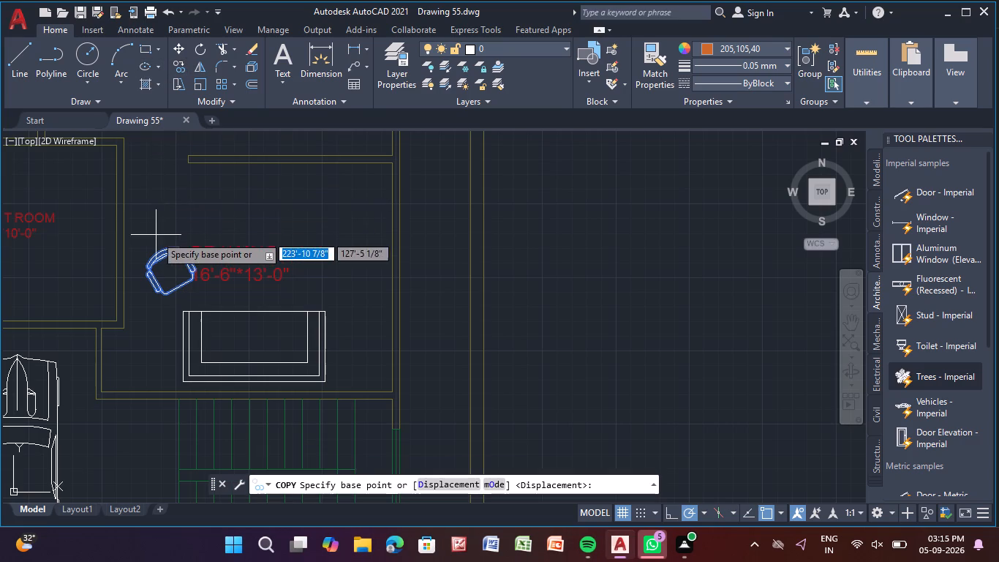
click(164, 252)
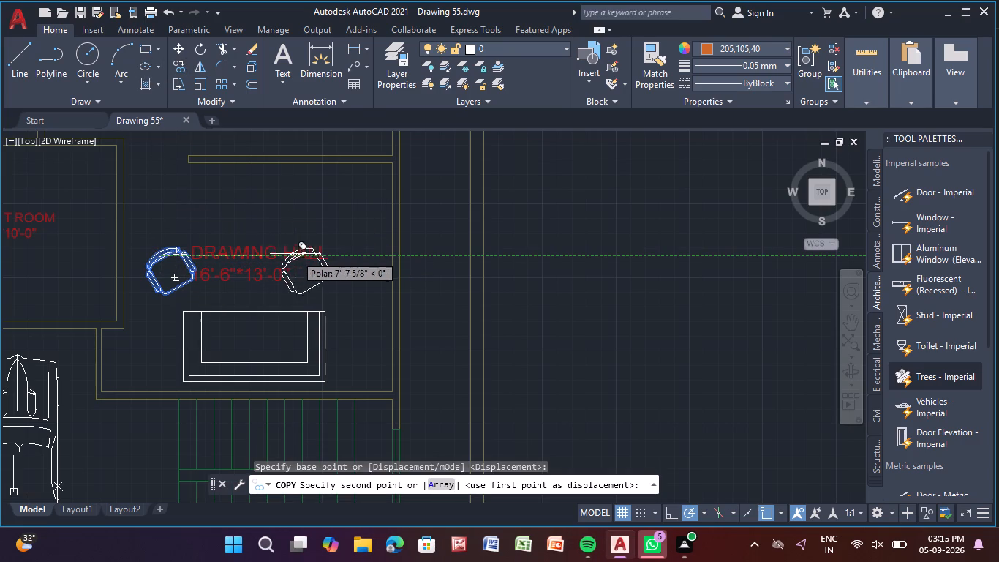
click(309, 254)
key(Escape)
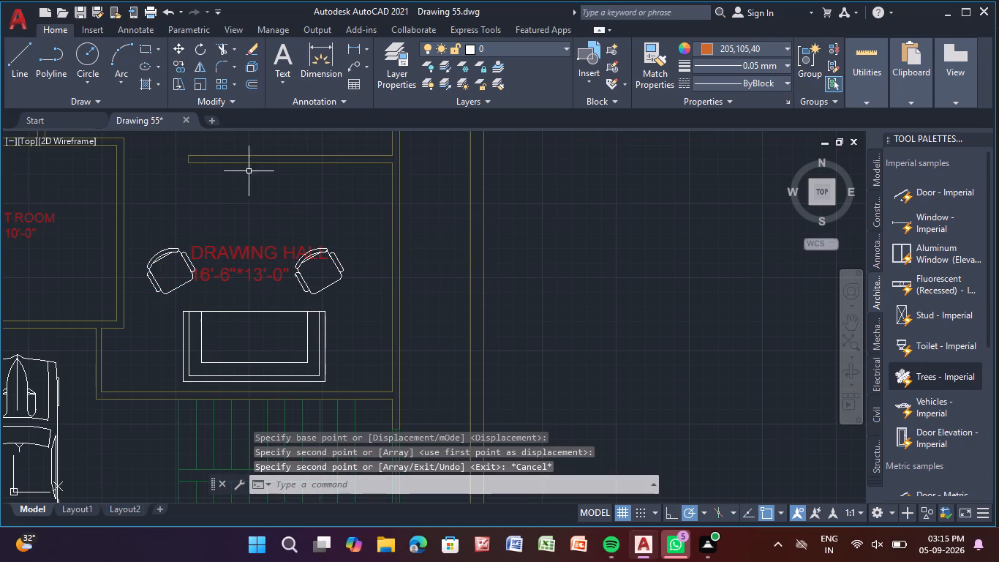
Rotate the east chair freehand a quarter turn clockwise about its east corner, so its back faces northeast.
click(204, 42)
click(338, 264)
key(Return)
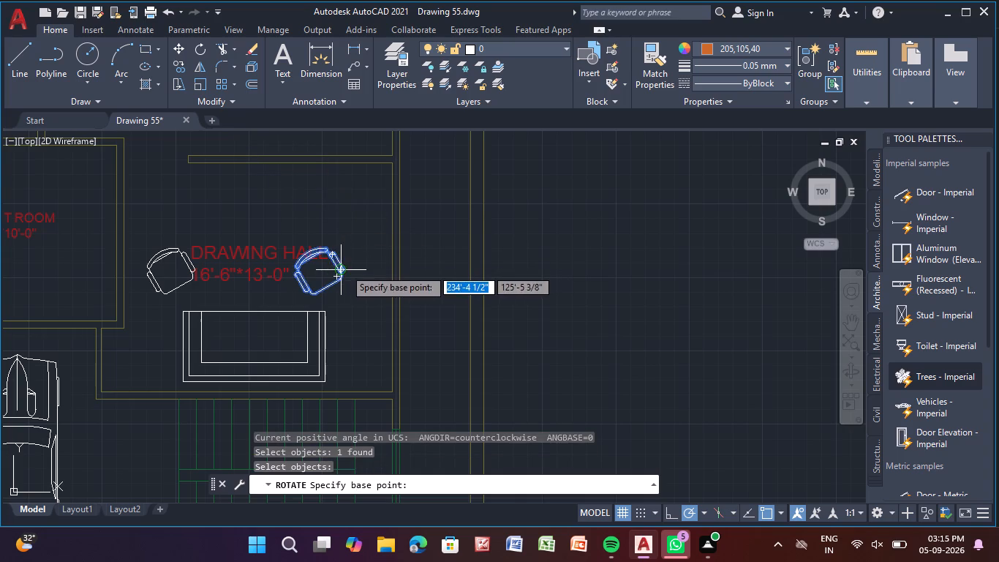
click(344, 269)
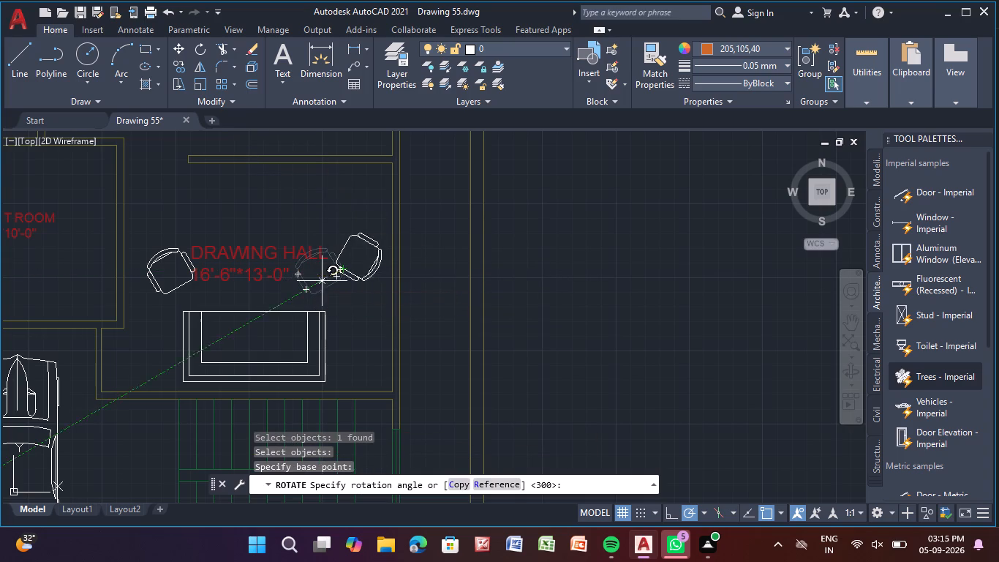
click(342, 278)
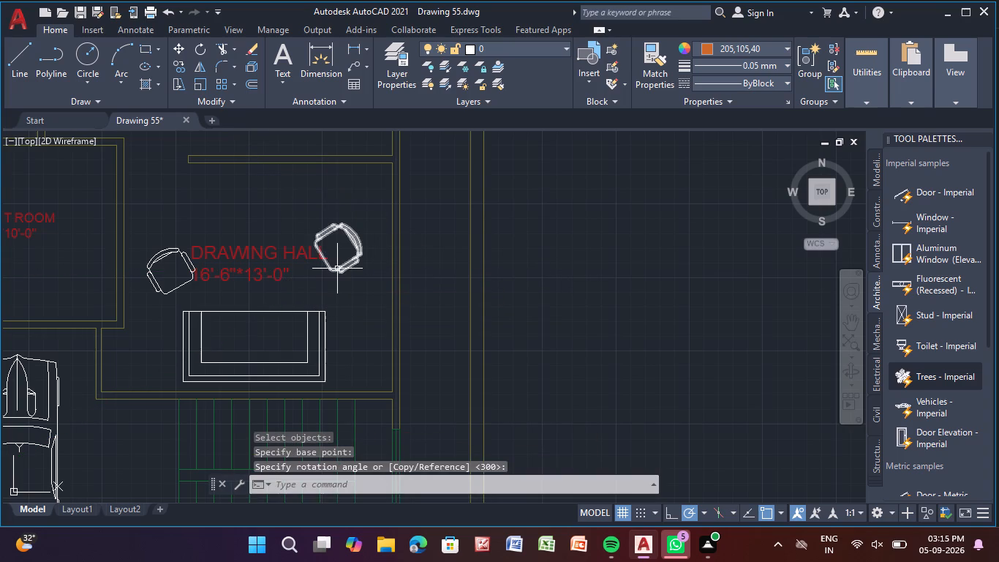
Move the east chair southwest by its grip, just north of the sofa's east end.
click(336, 268)
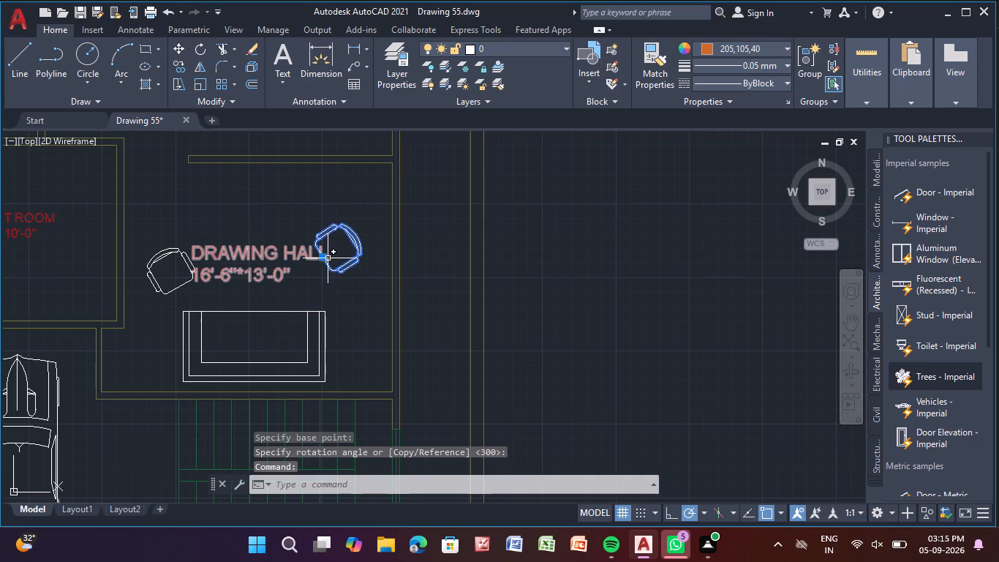
click(323, 259)
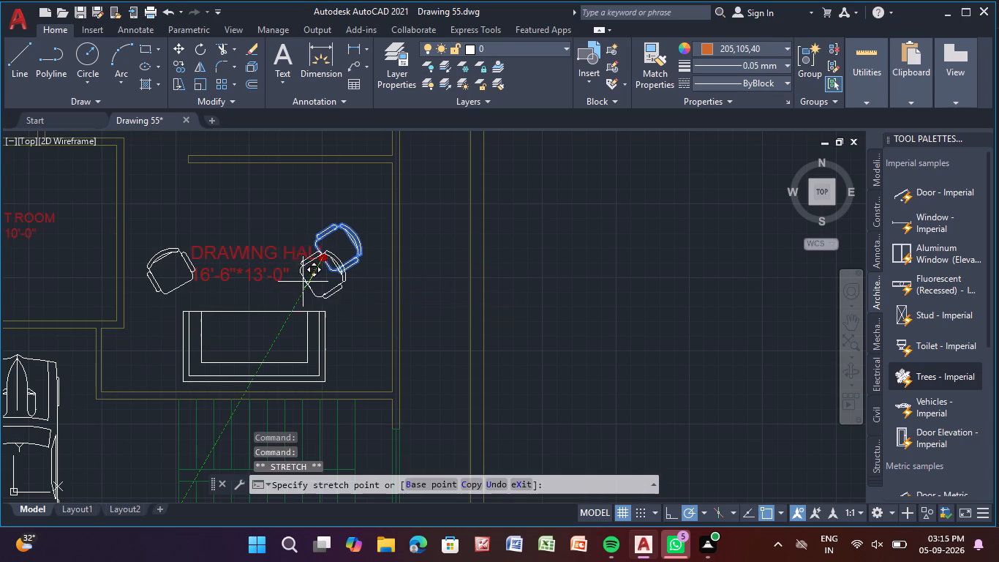
click(307, 283)
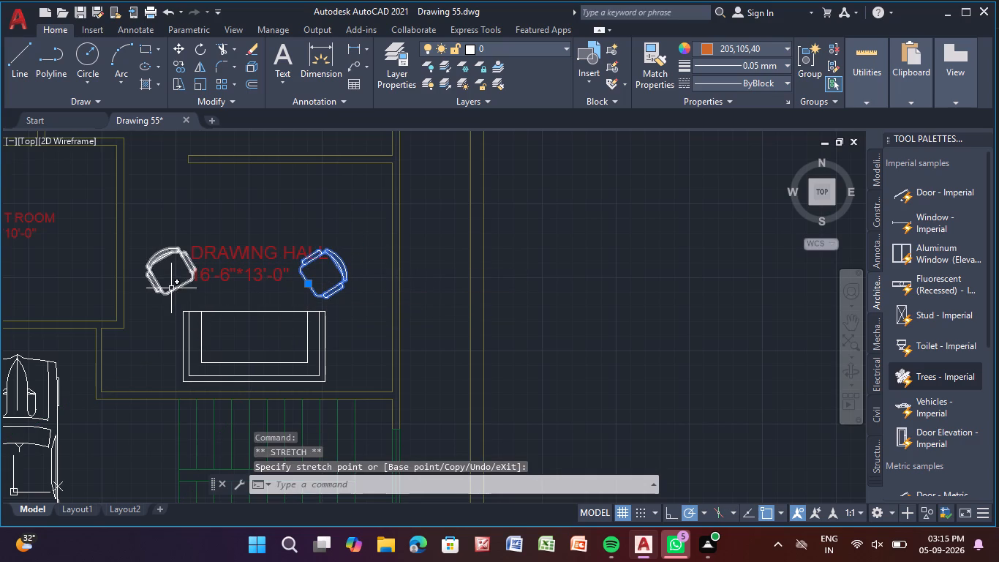
Nudge the west chair by its grip slightly east, roughly level with the east chair and north of the sofa's west end.
click(171, 288)
click(183, 287)
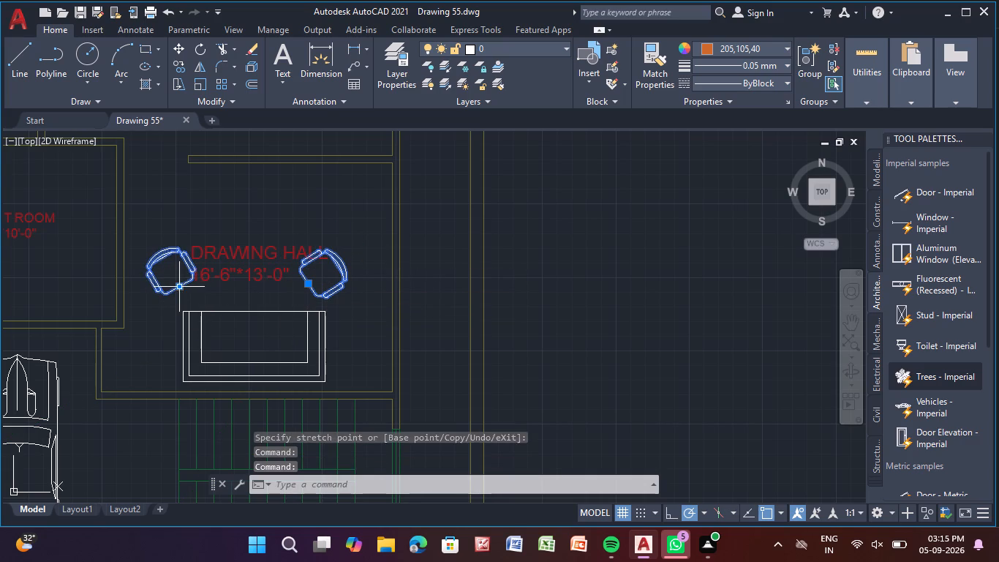
click(180, 287)
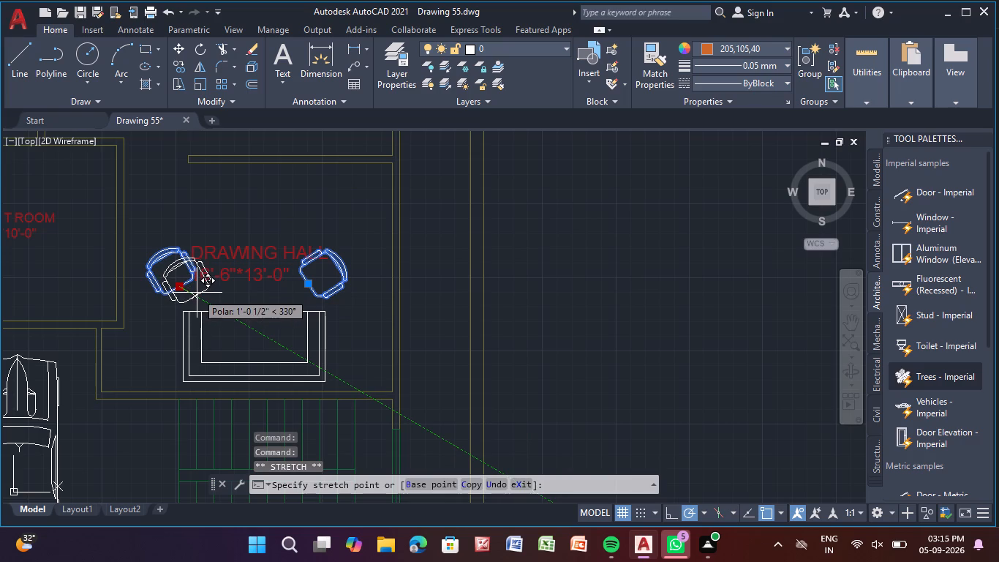
click(197, 293)
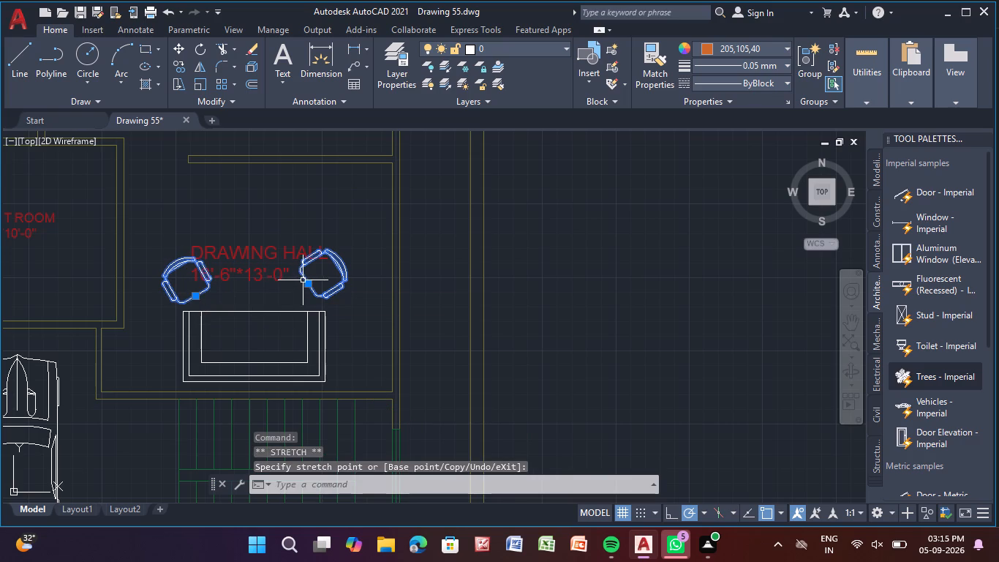
click(309, 281)
click(308, 286)
click(195, 297)
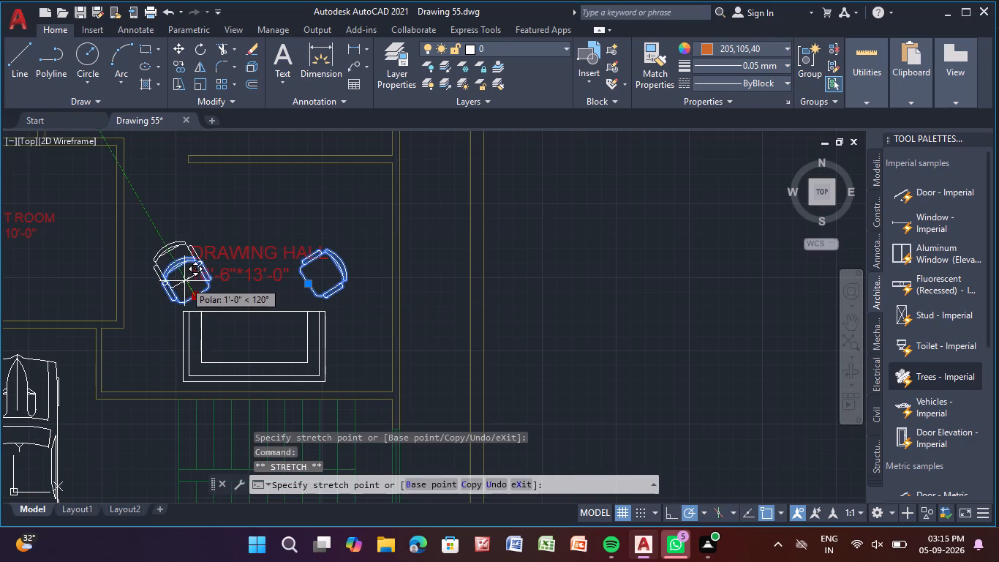
click(184, 281)
Move the DRAWING HALL label by its grip north, clear of the two chairs.
click(237, 256)
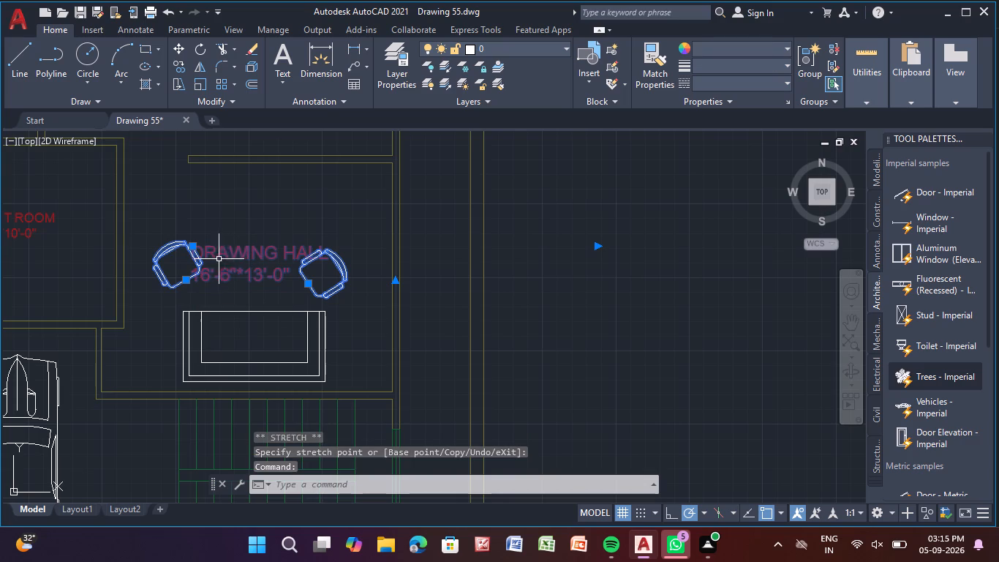
click(192, 248)
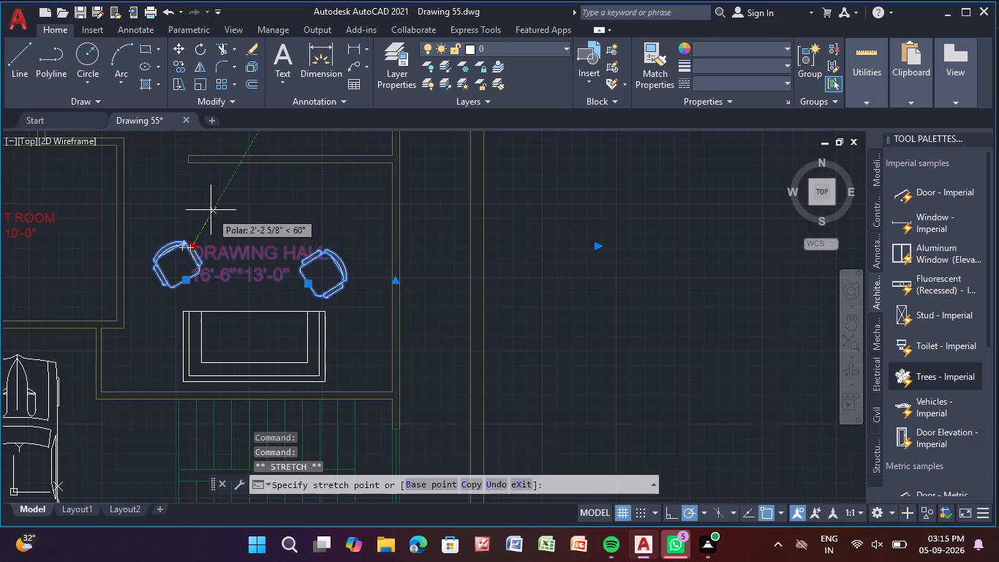
click(203, 201)
key(Escape)
key(Escape)
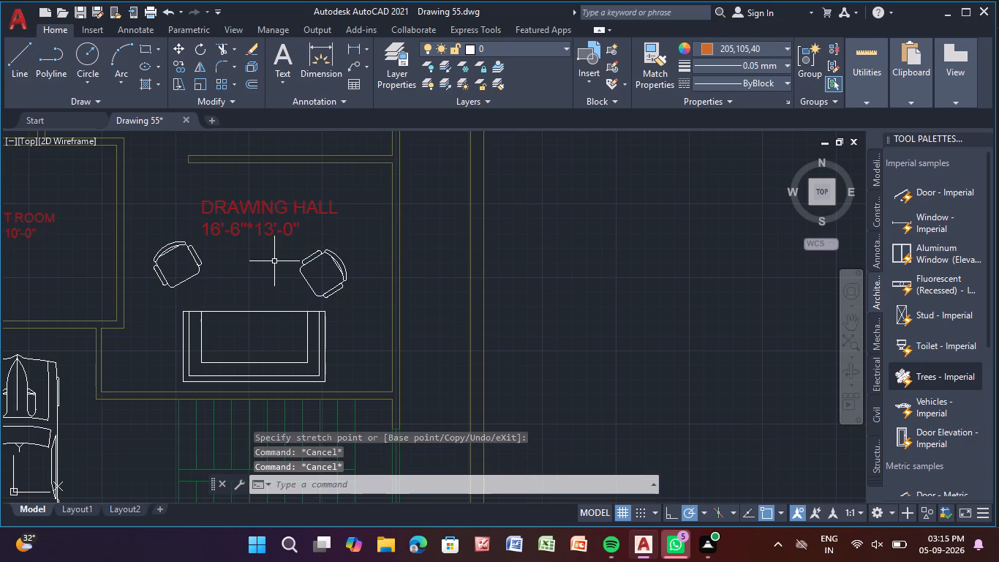
key(Escape)
key(Escape)
Spread the two drawing hall chairs by their grips, shifting the east chair northeast and the west chair northwest.
scroll(276, 263, down, 2)
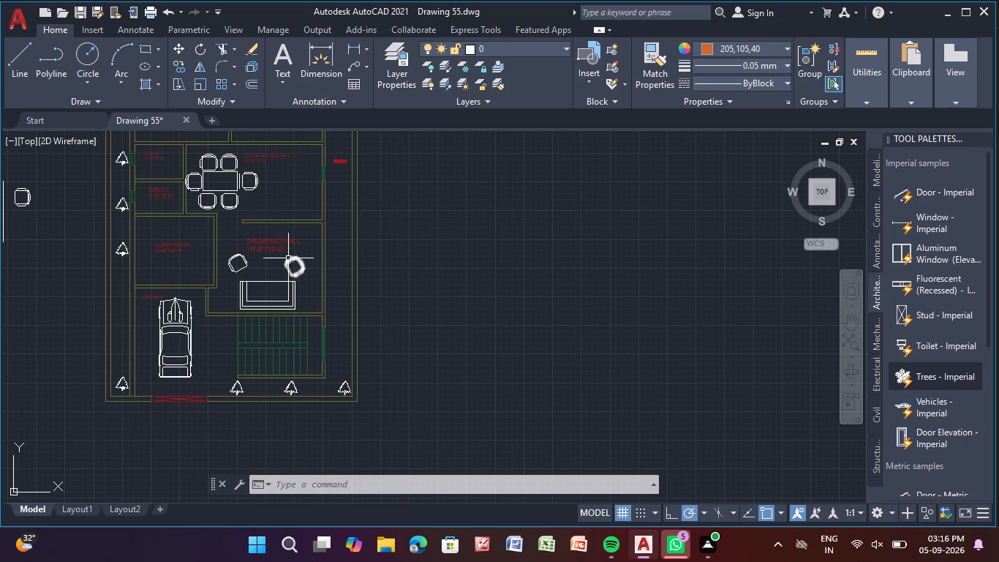
click(288, 258)
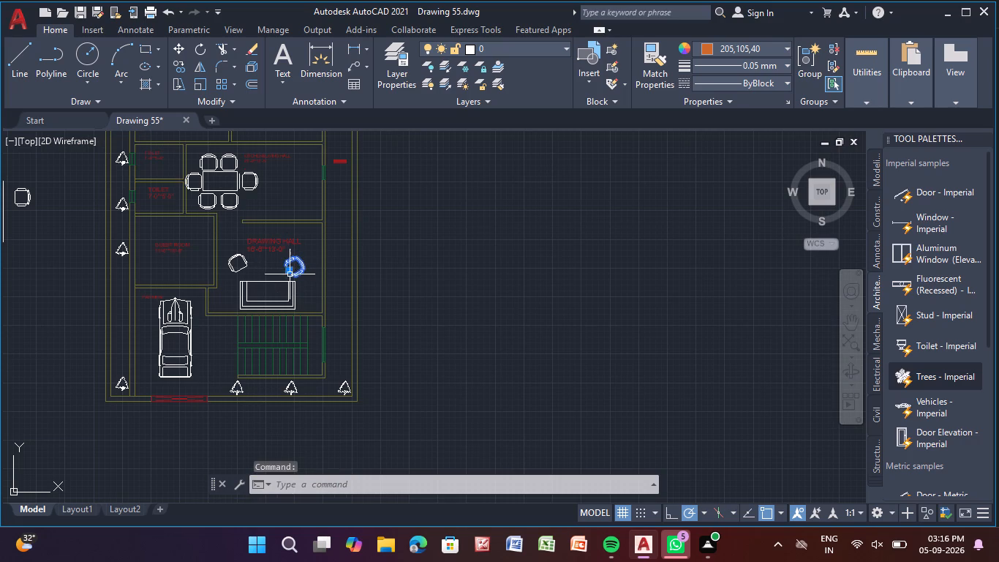
click(290, 271)
click(301, 257)
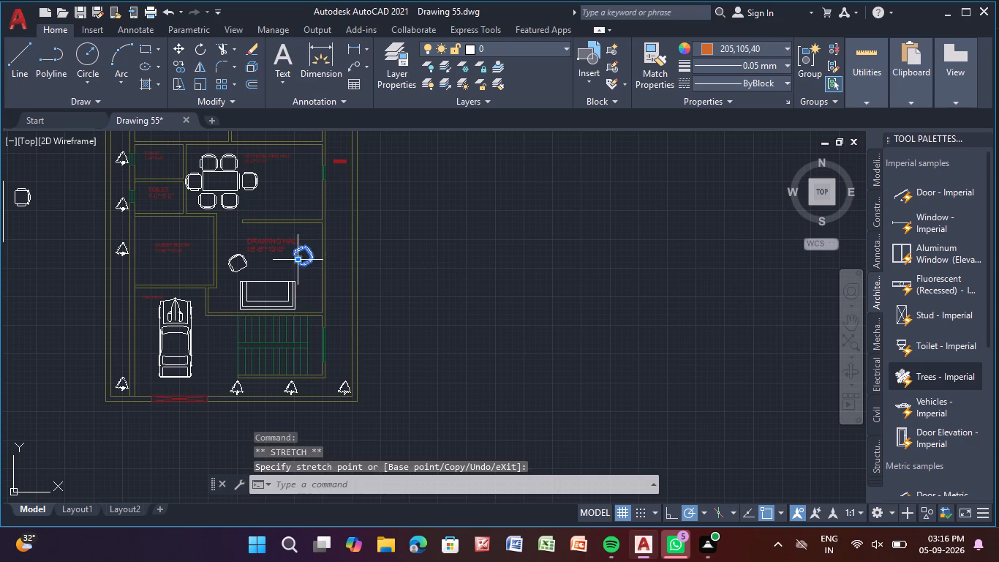
click(236, 259)
click(241, 273)
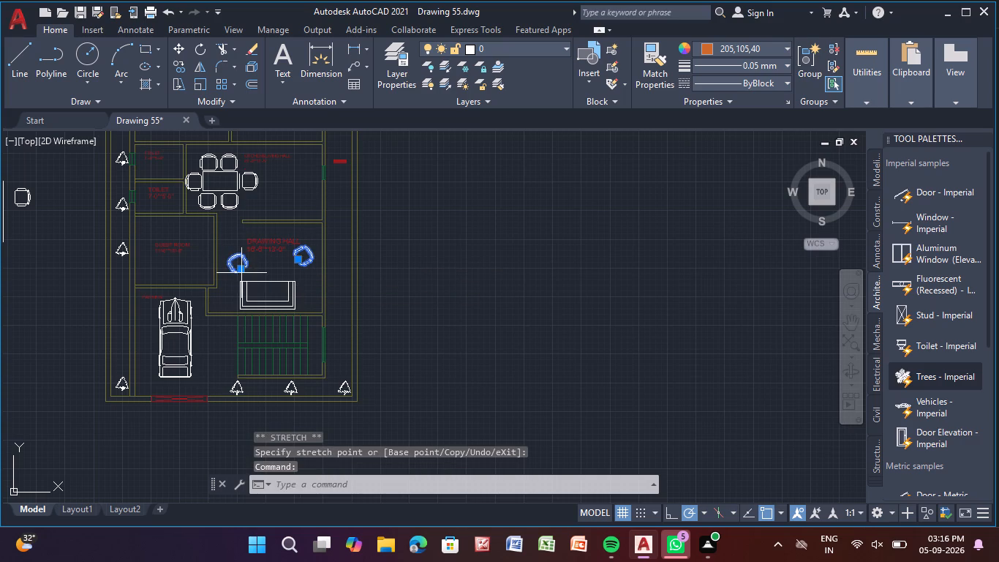
click(241, 271)
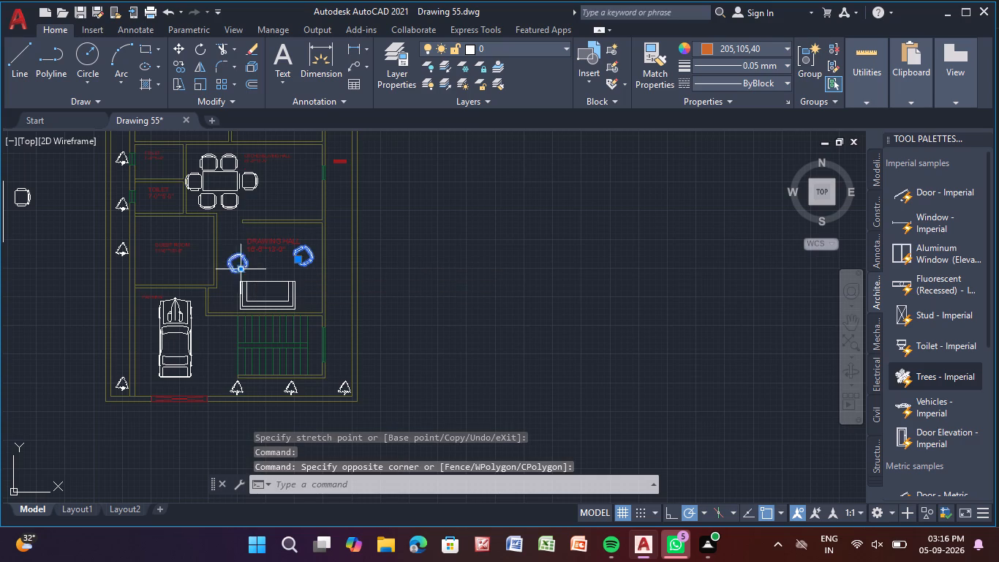
click(236, 269)
click(239, 271)
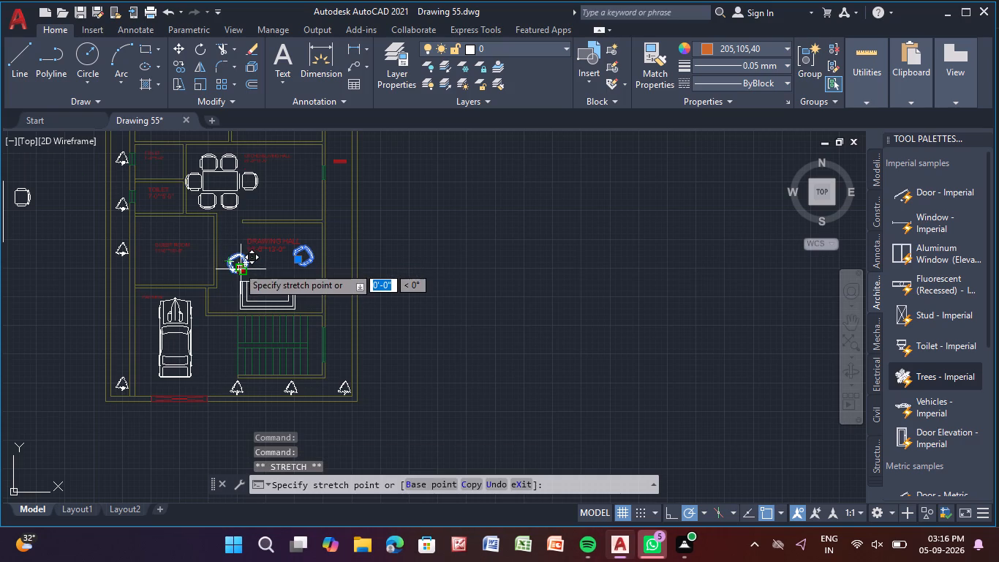
click(235, 262)
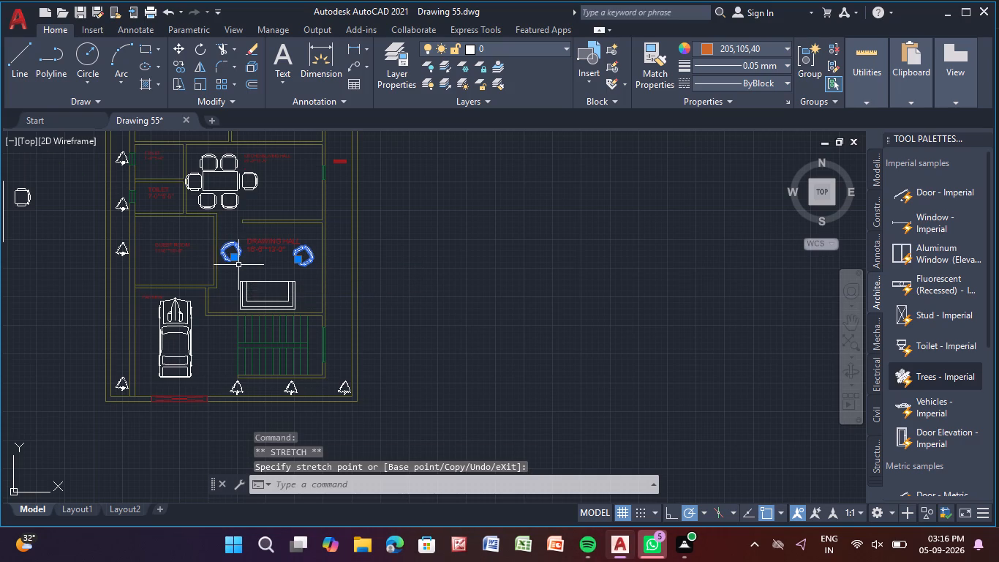
key(Escape)
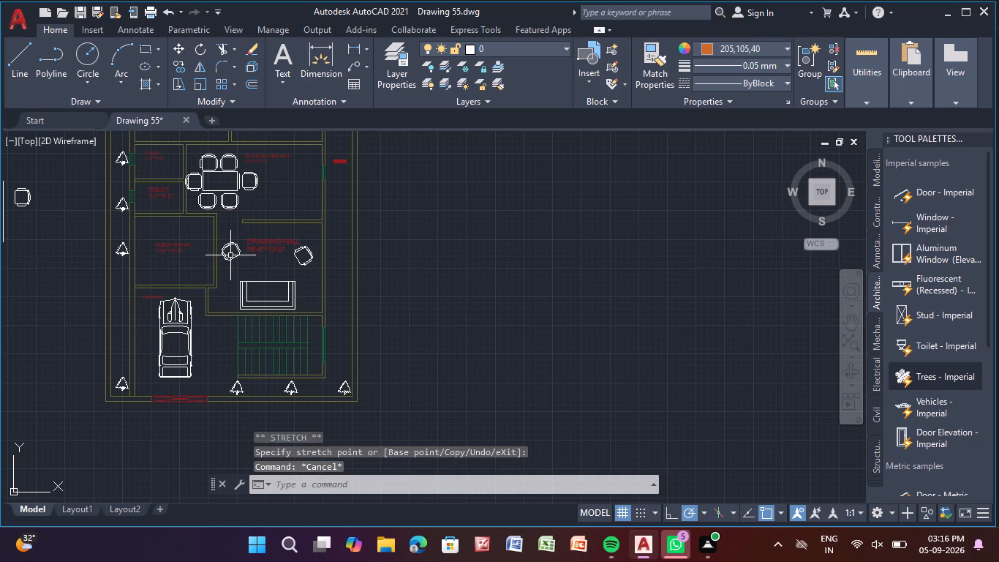
Bring both chairs back toward the sofa by their grips, the west chair about 1'-0" southeast and the east chair slightly southwest.
scroll(230, 255, up, 3)
click(233, 266)
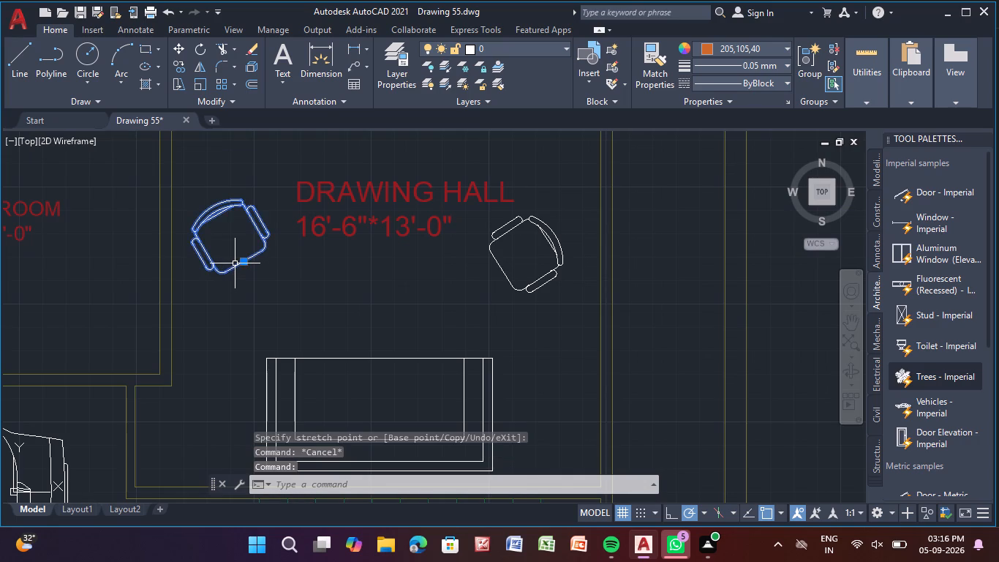
click(242, 263)
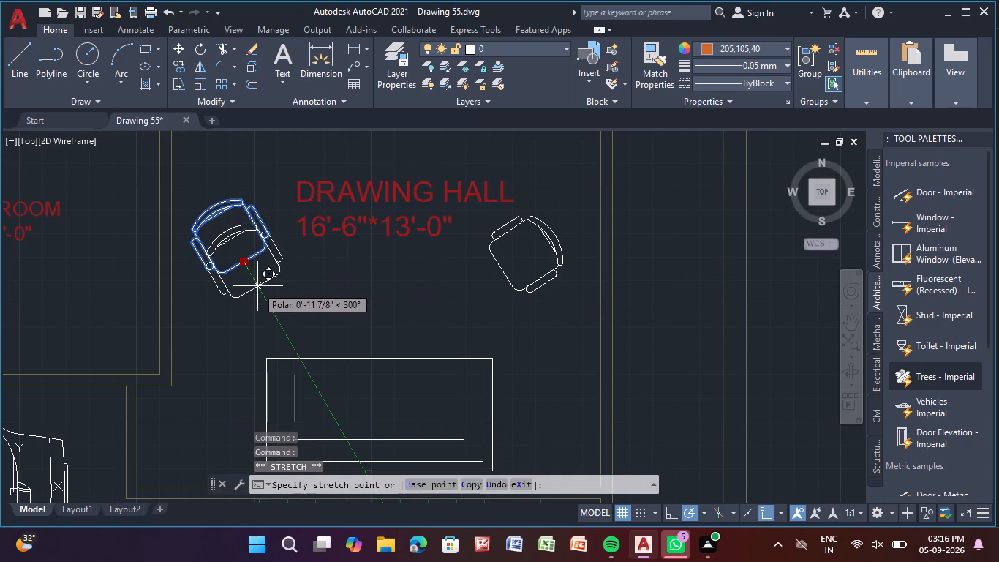
click(258, 287)
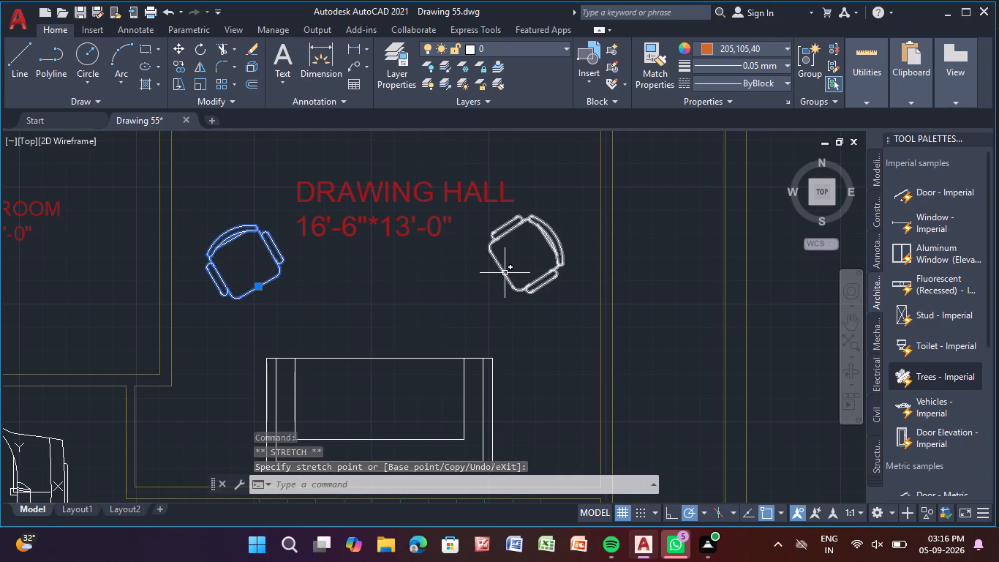
click(505, 273)
click(505, 273)
click(478, 291)
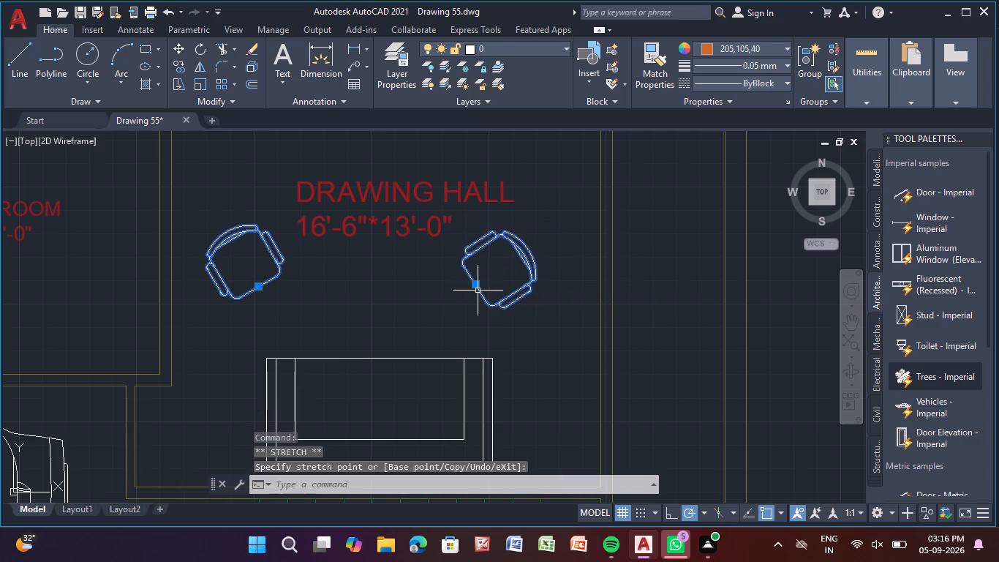
key(Escape)
key(Escape)
Insert a Door - Imperial block in the empty space east of the floor plan.
scroll(386, 250, down, 4)
middle_drag(380, 255, 374, 362)
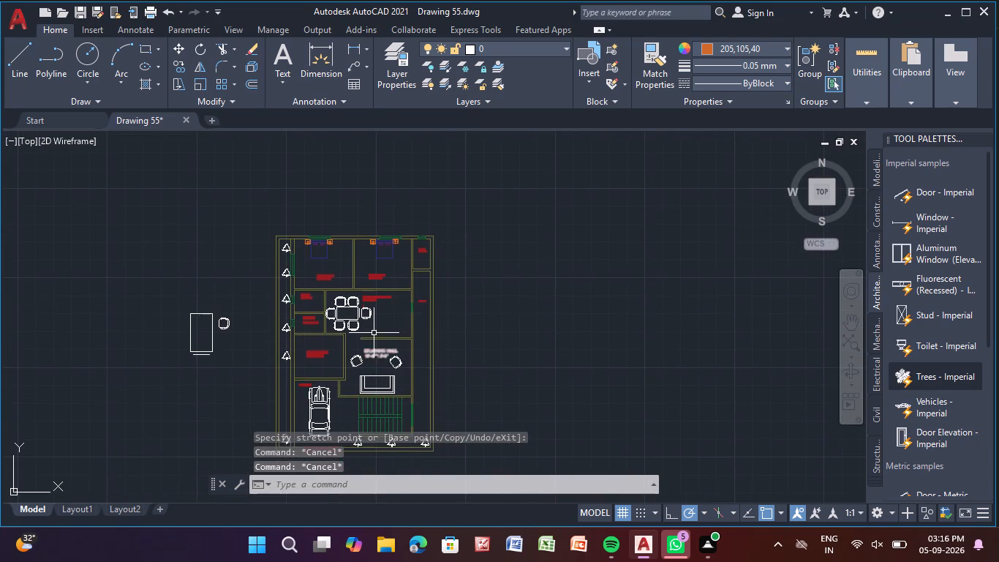
scroll(374, 331, up, 3)
scroll(375, 329, down, 4)
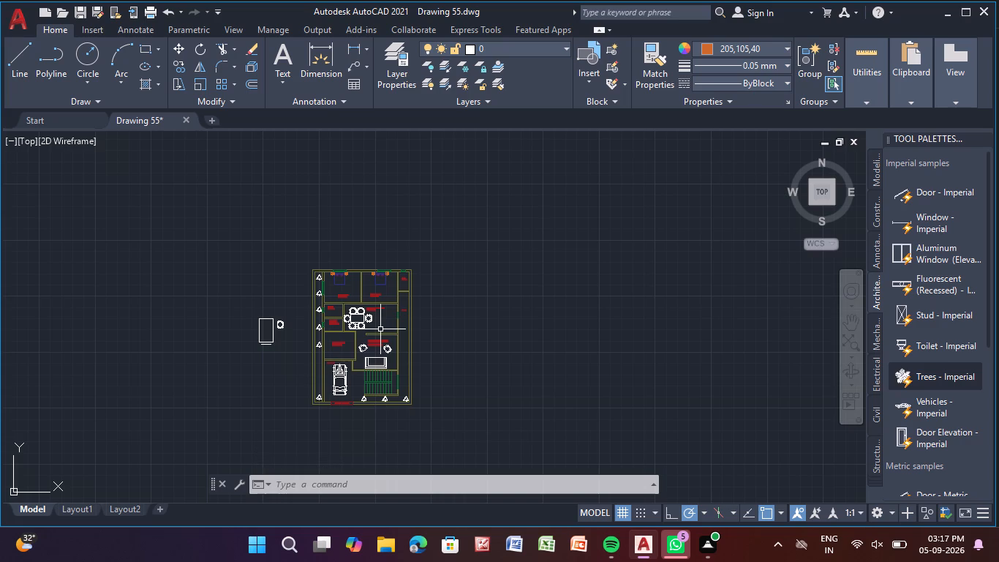
scroll(380, 329, up, 1)
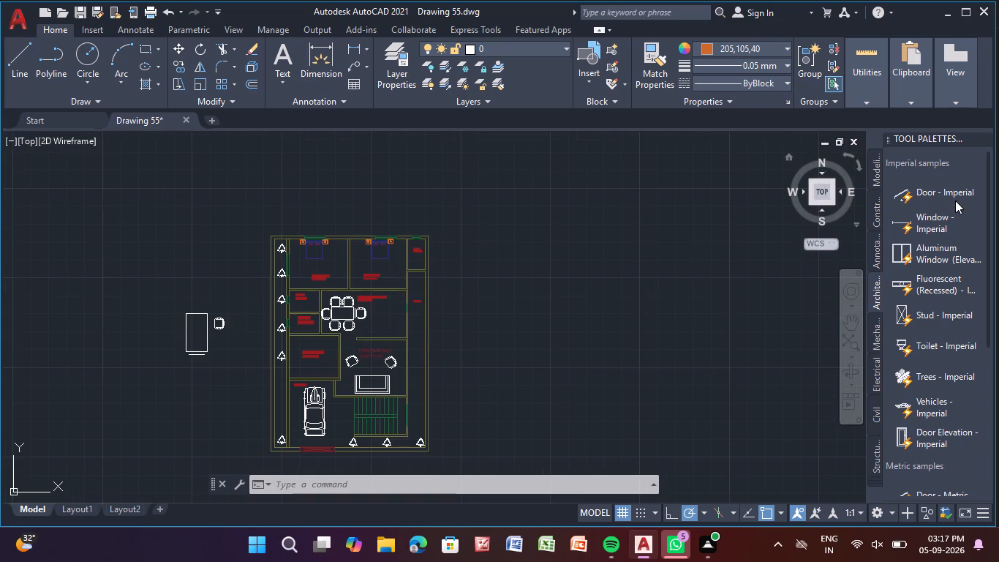
click(930, 195)
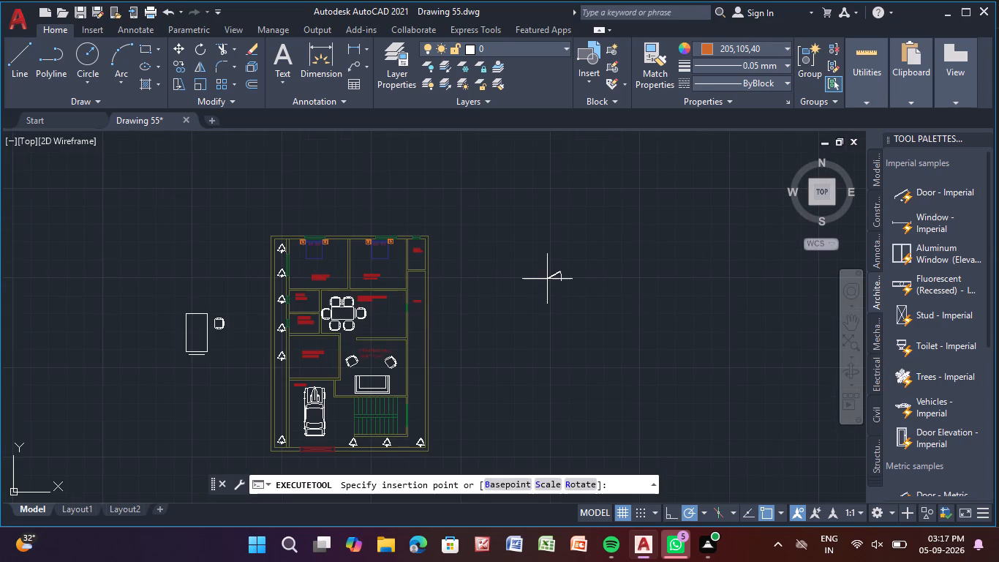
click(547, 279)
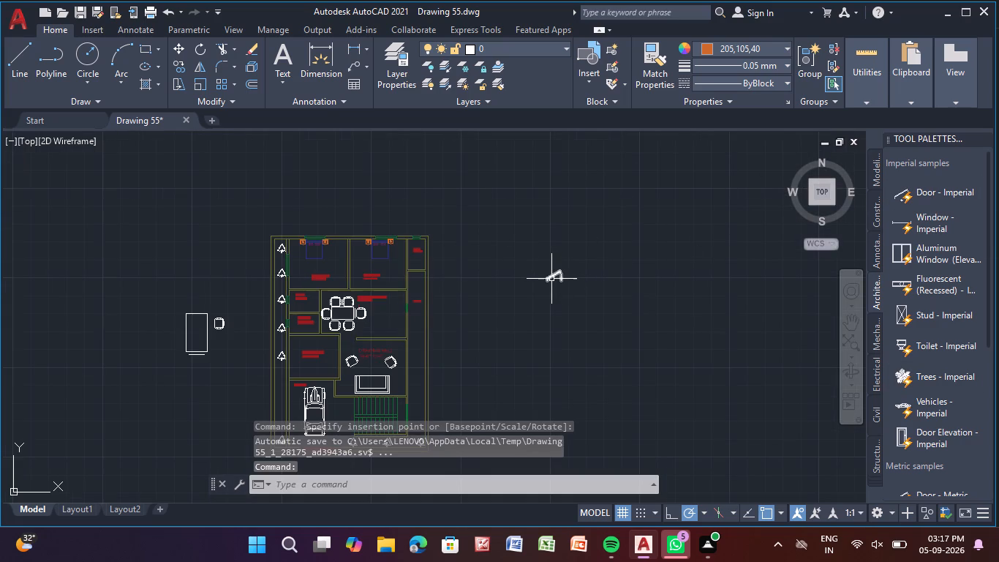
Set the inserted door block's opening angle to Open 90º.
click(550, 279)
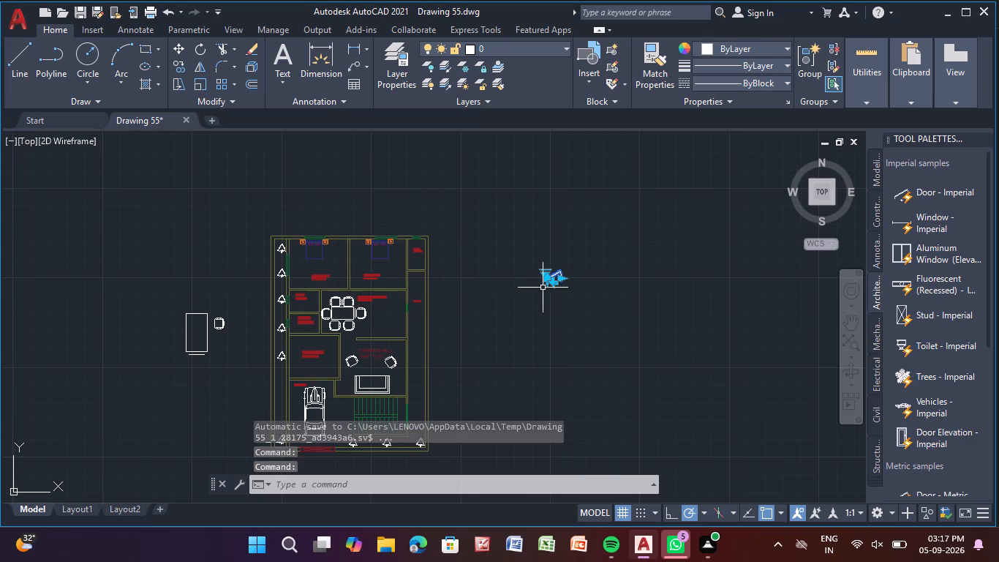
scroll(551, 280, up, 4)
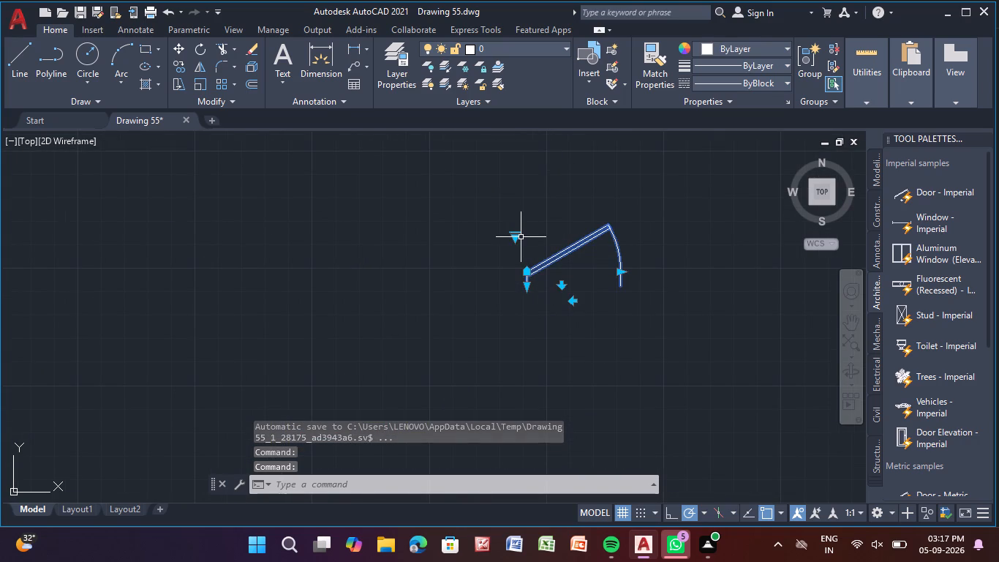
click(517, 237)
click(567, 288)
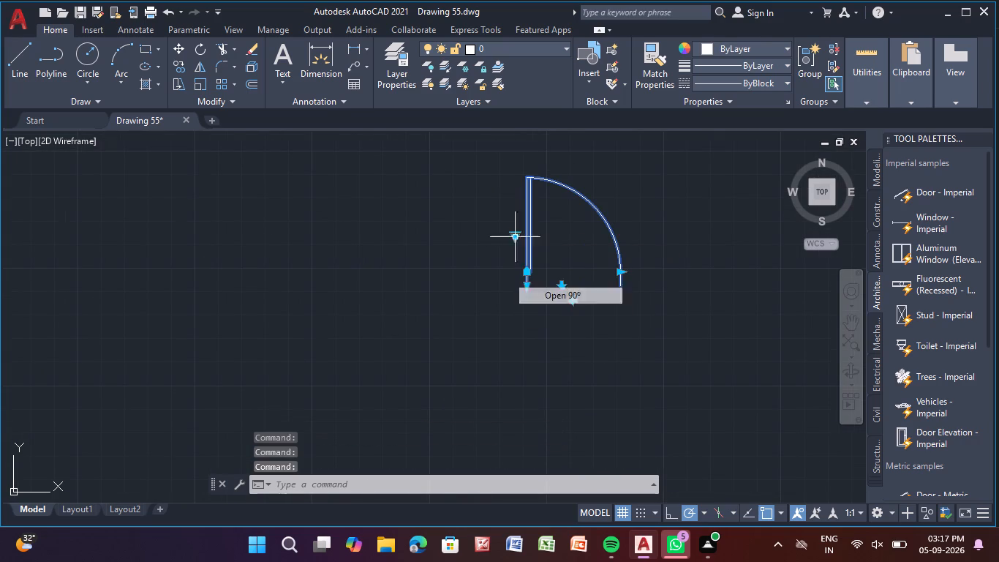
Copy the door onto BEEDROOM 2's south wall, just east of the room's southwest corner.
scroll(559, 274, down, 2)
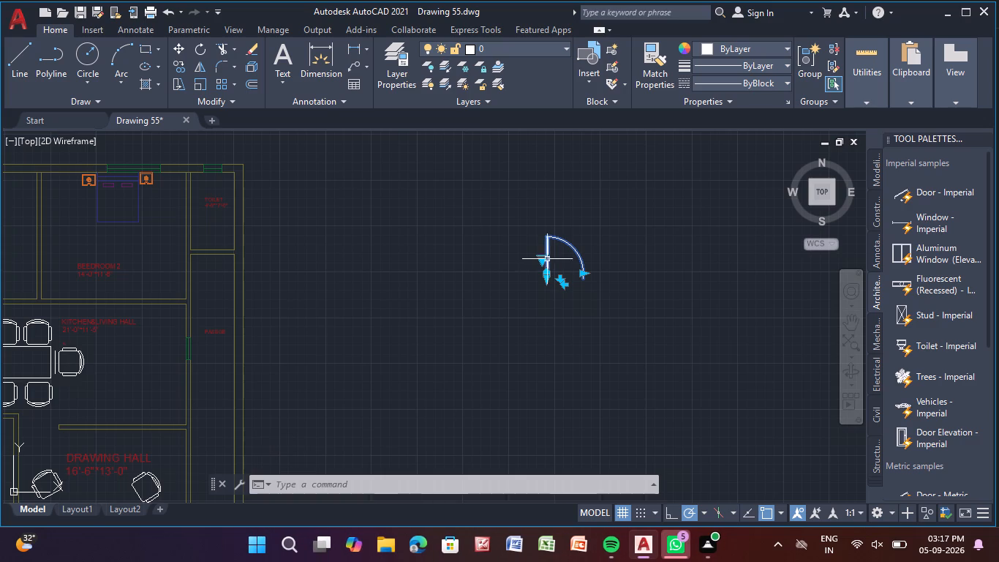
click(179, 64)
click(541, 274)
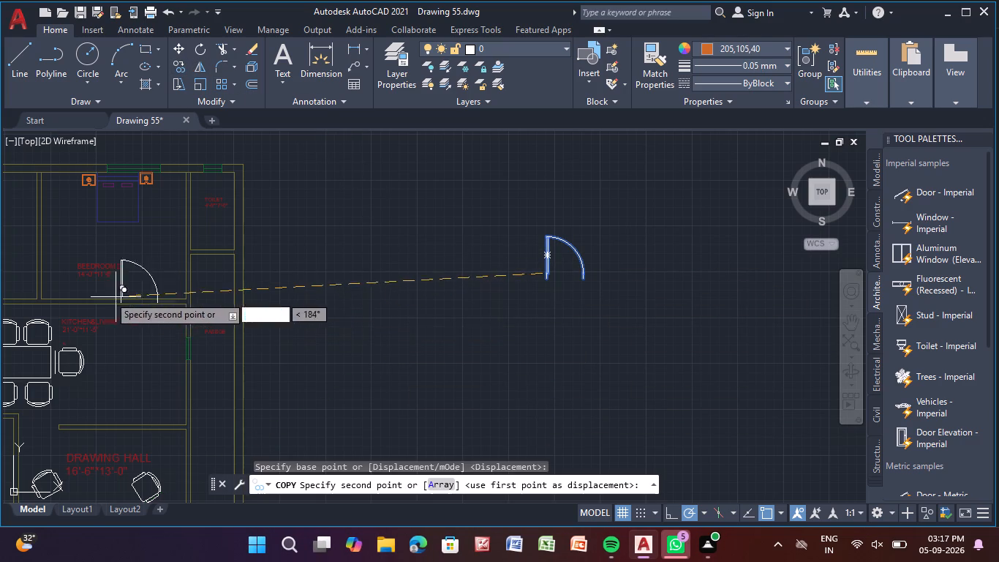
scroll(39, 291, up, 2)
middle_drag(38, 288, 184, 311)
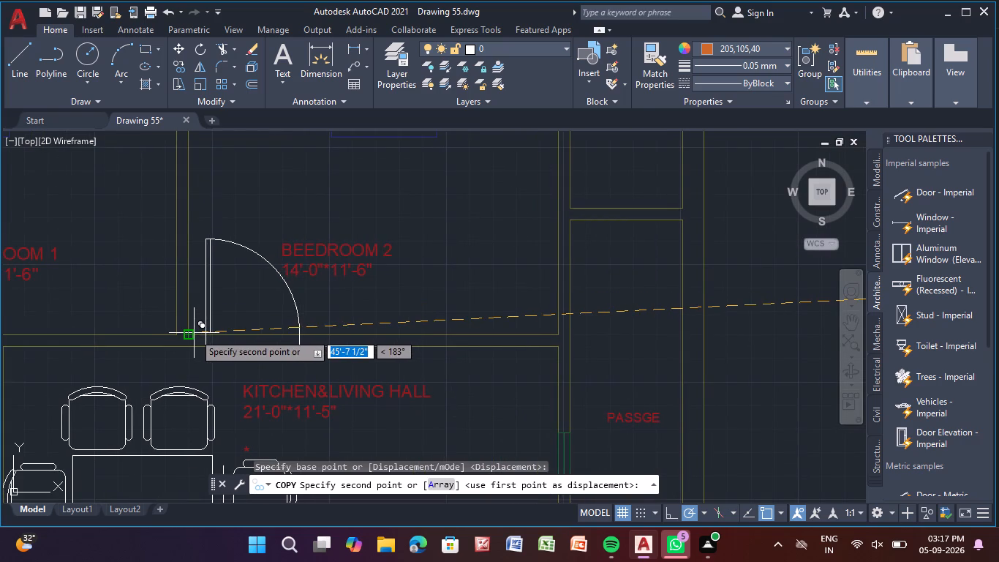
scroll(207, 331, up, 1)
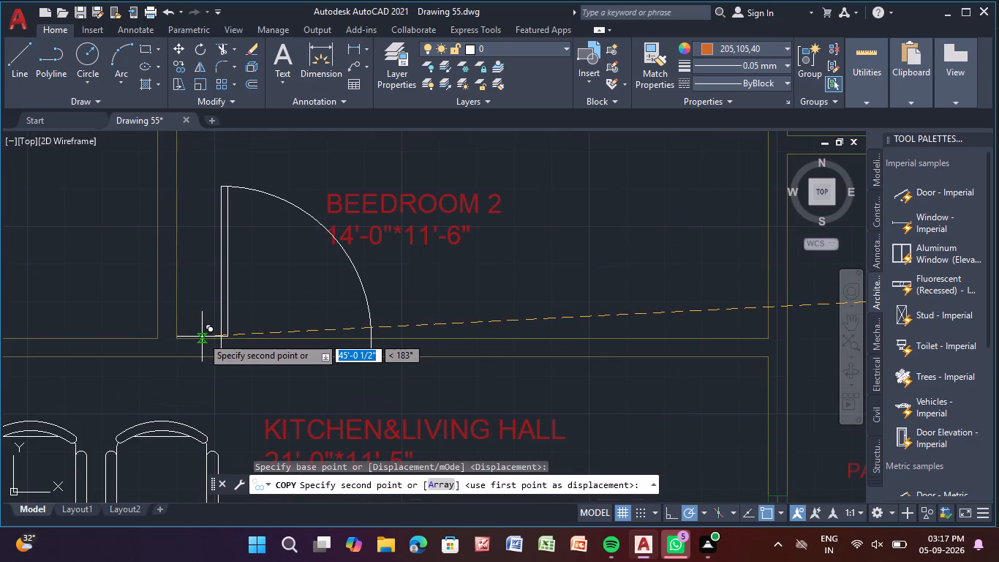
scroll(202, 337, up, 1)
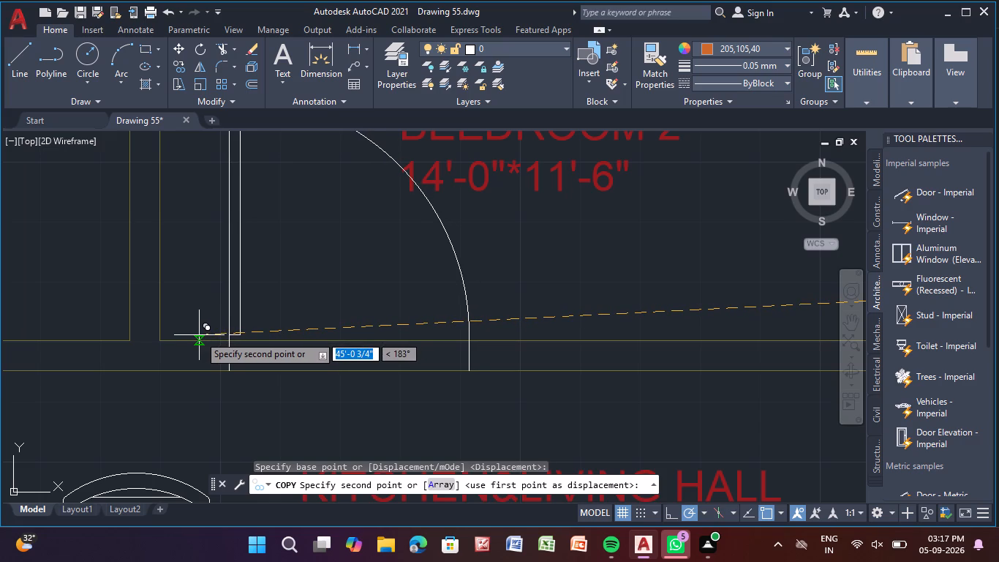
click(199, 335)
key(Escape)
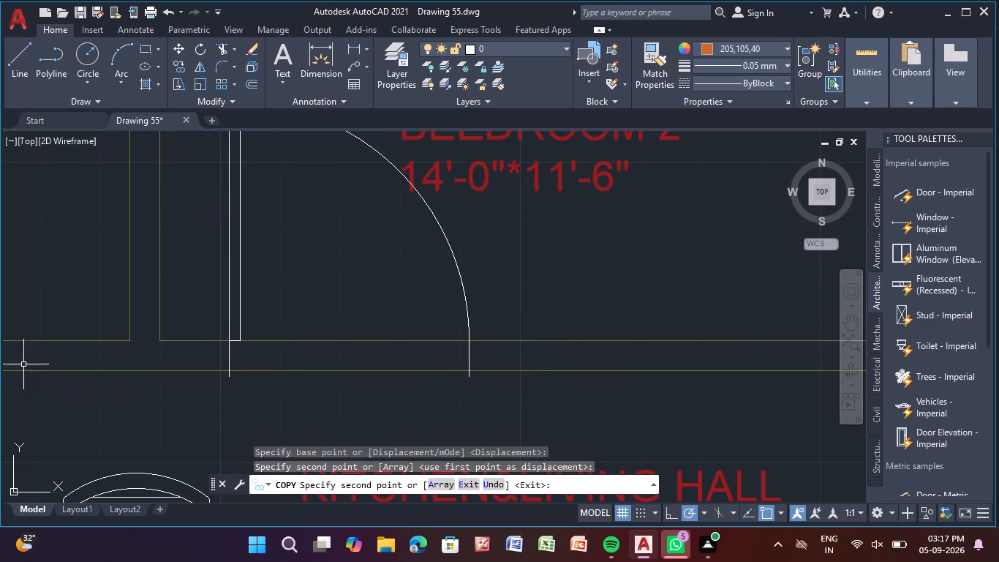
Scale the copied door freehand about a point on its leaf to roughly a quarter of its size.
click(230, 281)
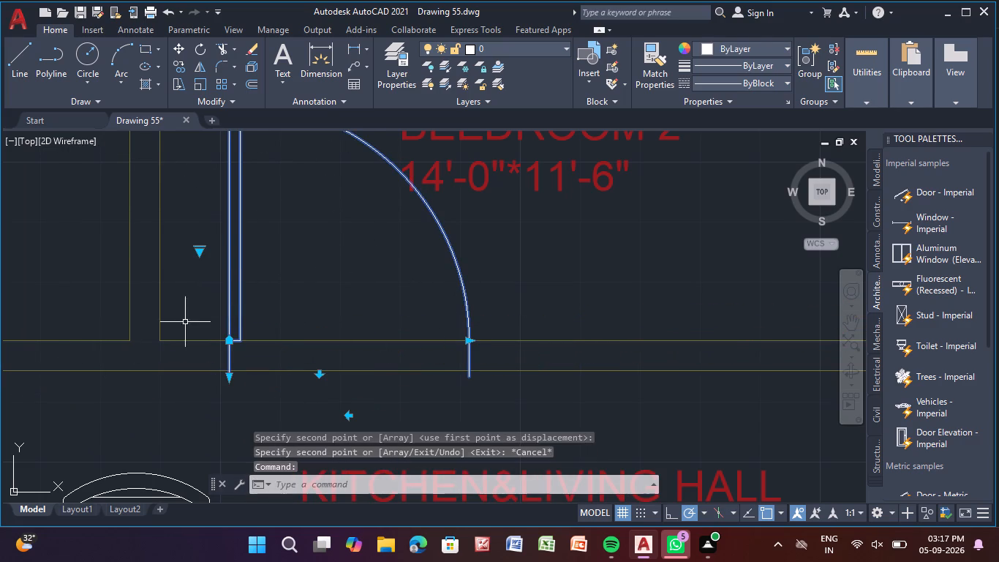
key(s)
key(c)
key(Return)
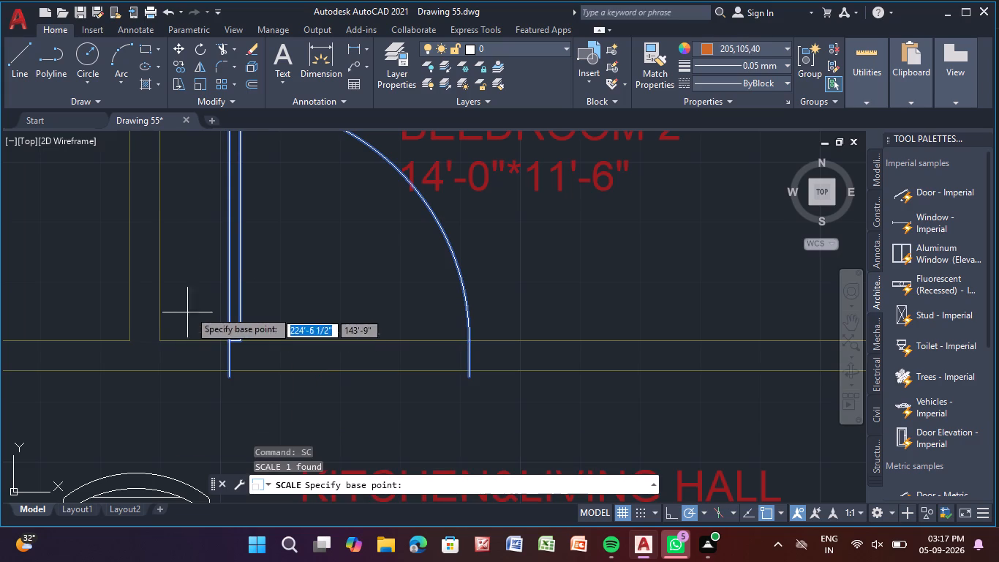
click(231, 274)
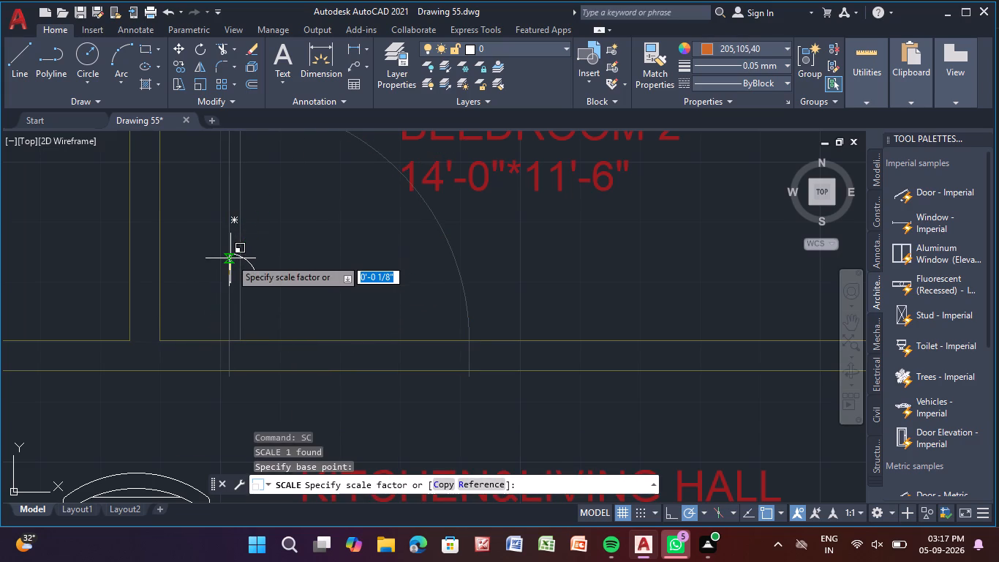
click(240, 244)
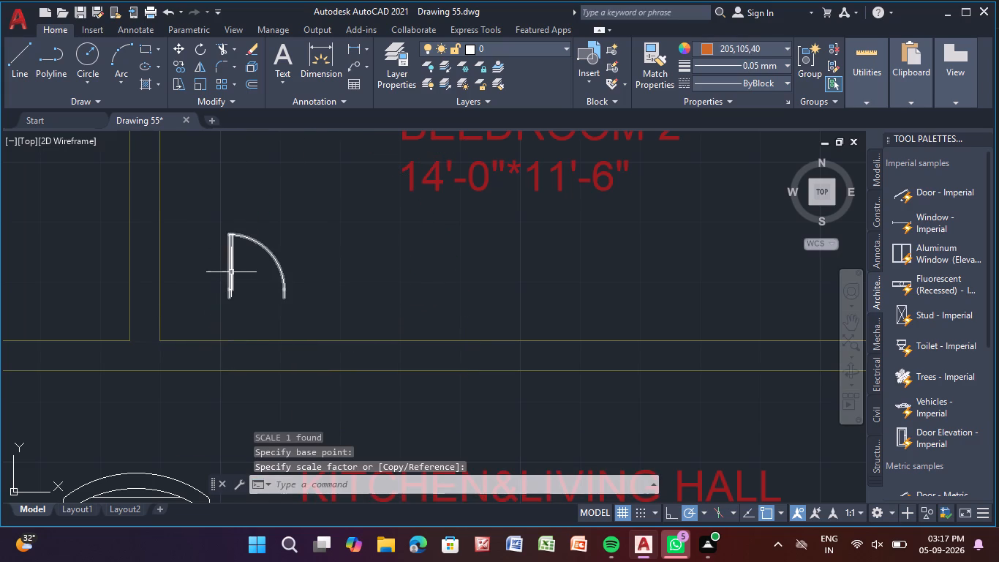
Move the scaled door down into BEEDROOM 2's south wall, with its open end on the wall's lower line.
click(232, 271)
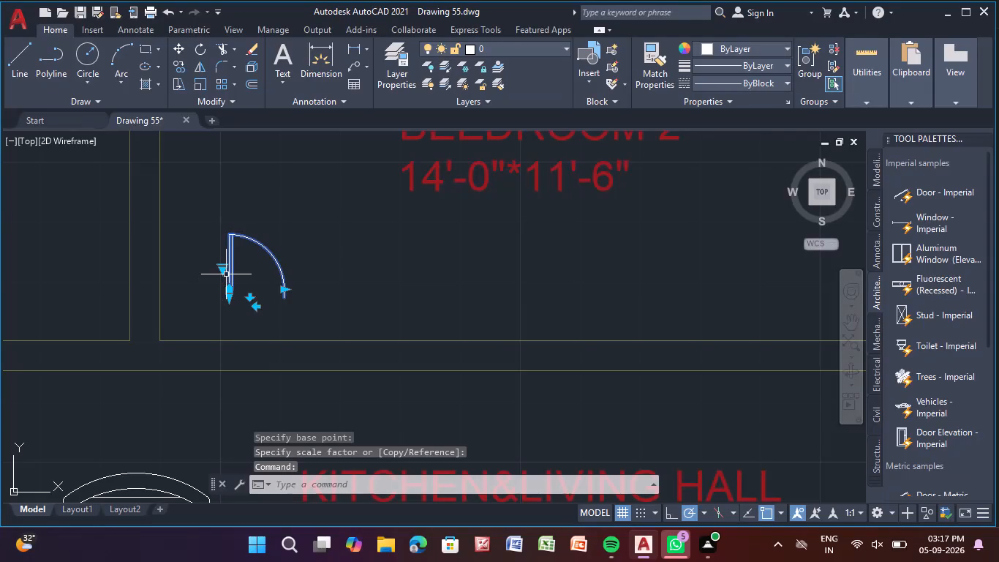
key(m)
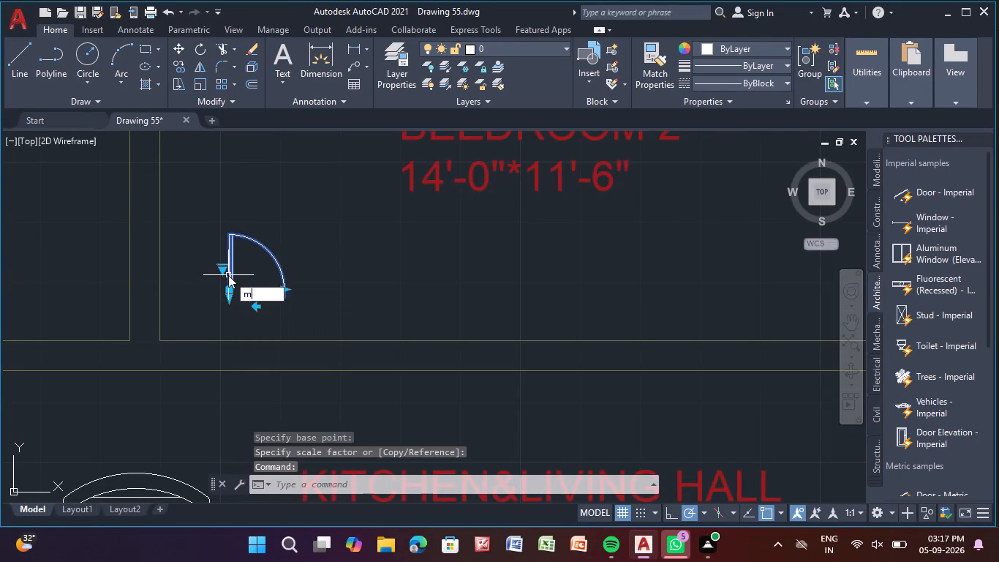
key(Return)
click(235, 260)
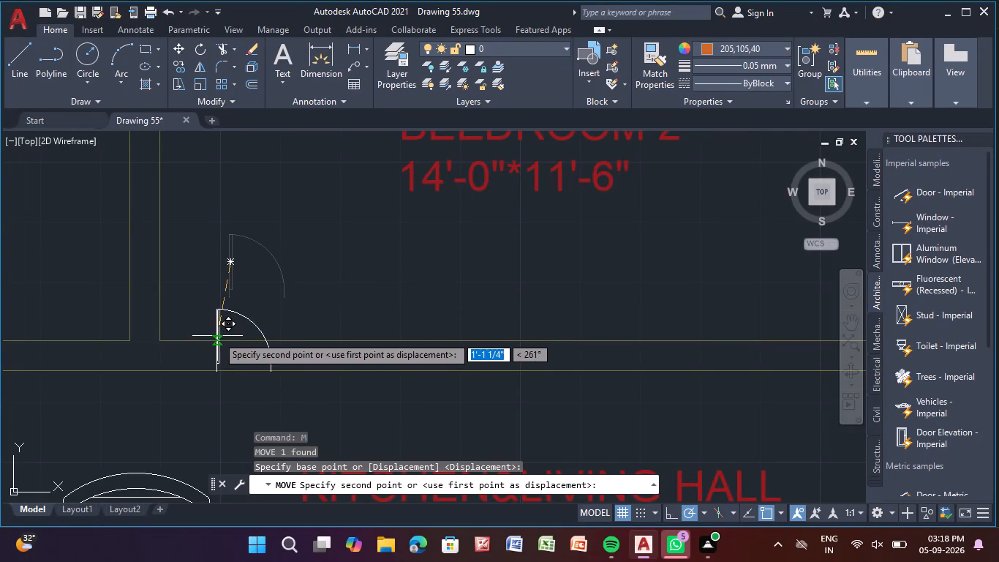
scroll(219, 334, up, 2)
middle_drag(219, 334, 229, 289)
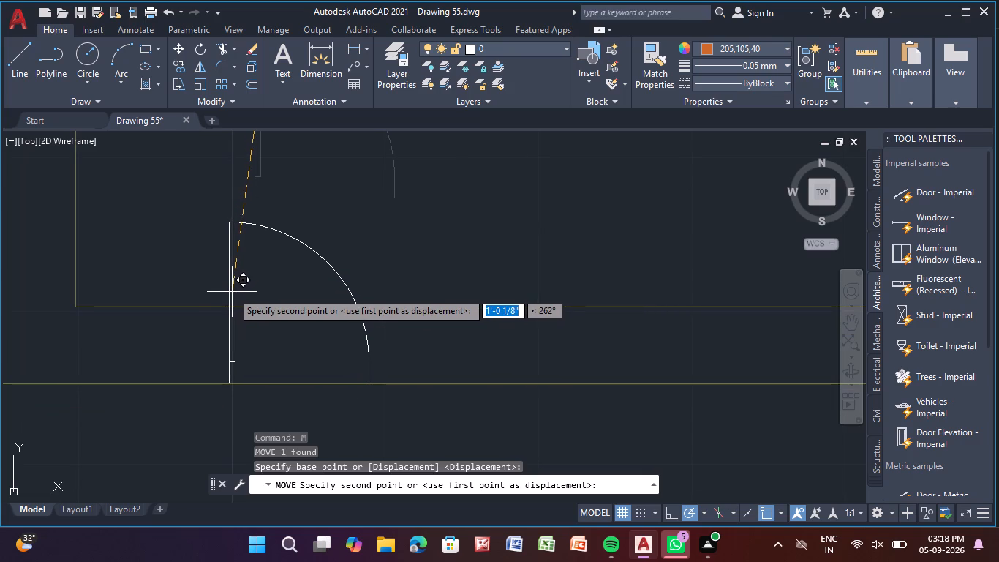
click(232, 292)
scroll(279, 300, down, 4)
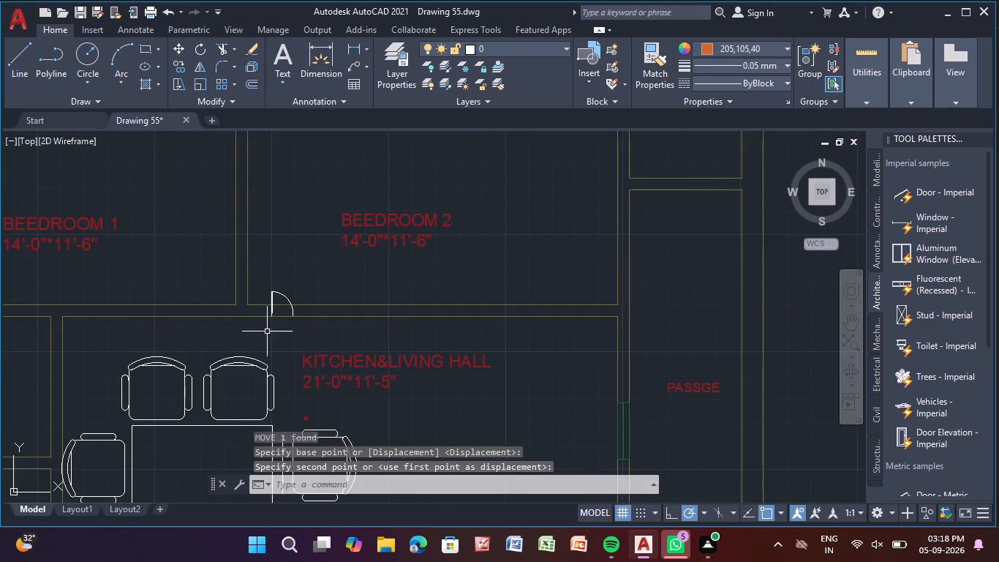
key(Escape)
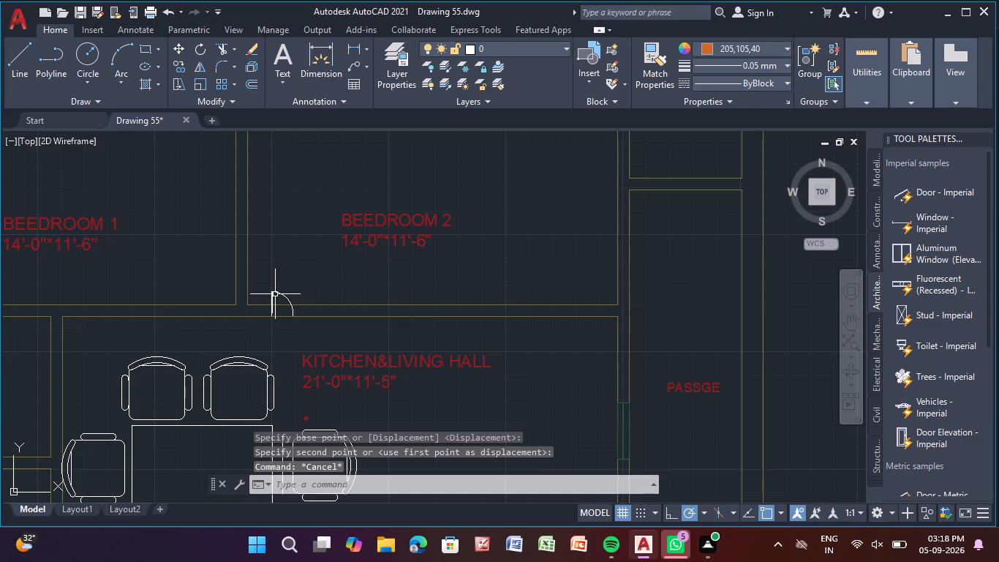
Copy the door from BEEDROOM 2's south wall into BEEDROOM 1, about 5'-4" away, southeast of the room label.
click(274, 294)
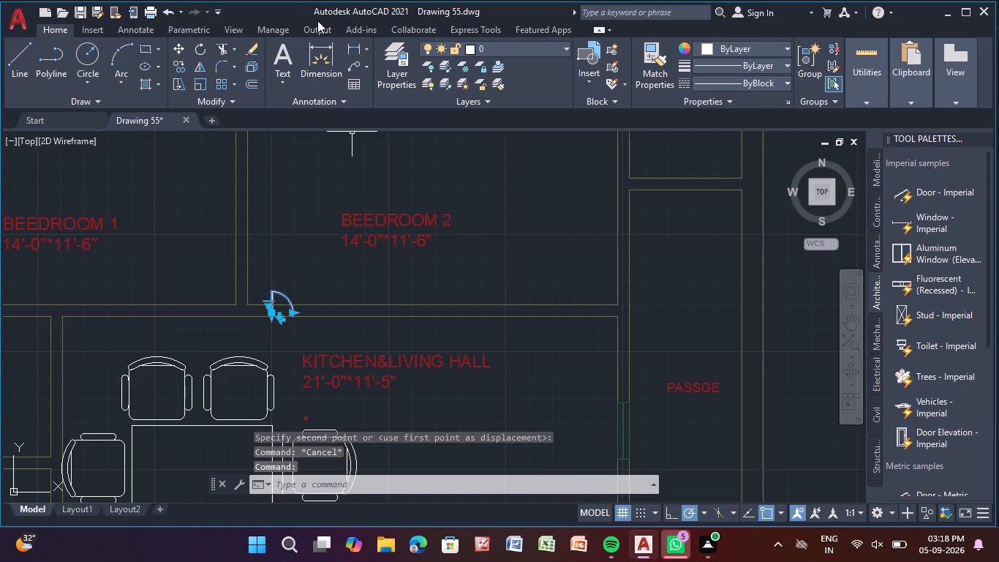
click(173, 64)
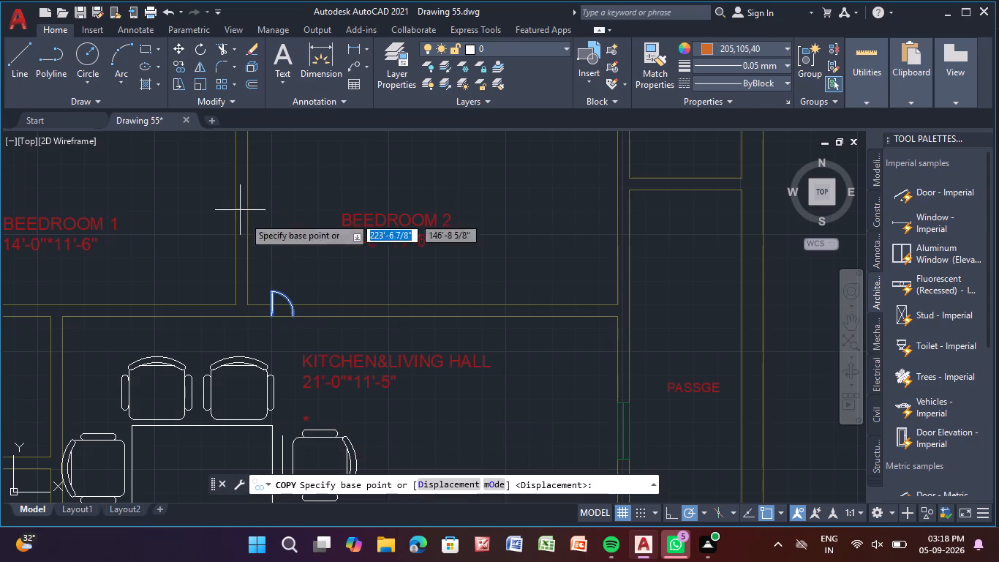
click(293, 310)
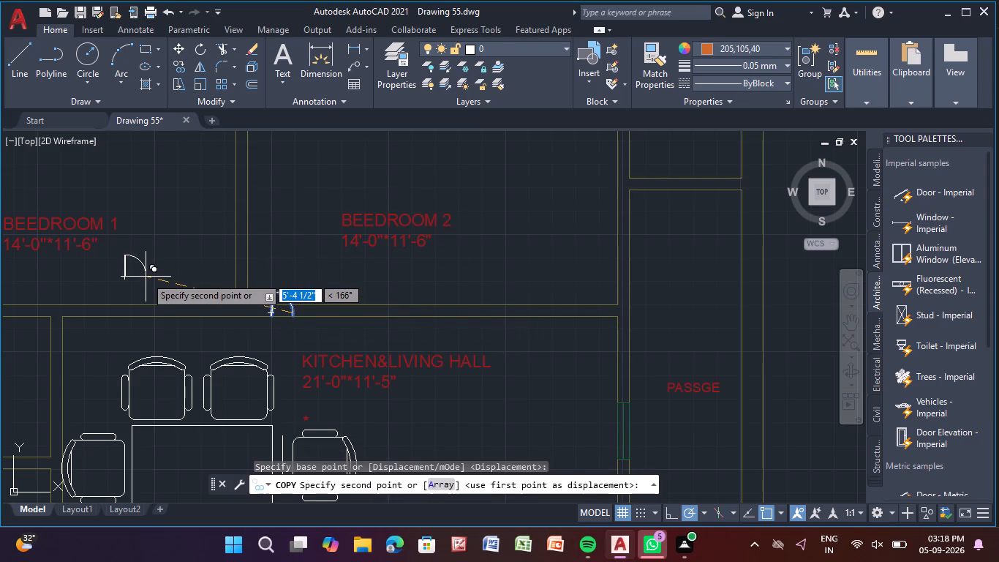
click(146, 275)
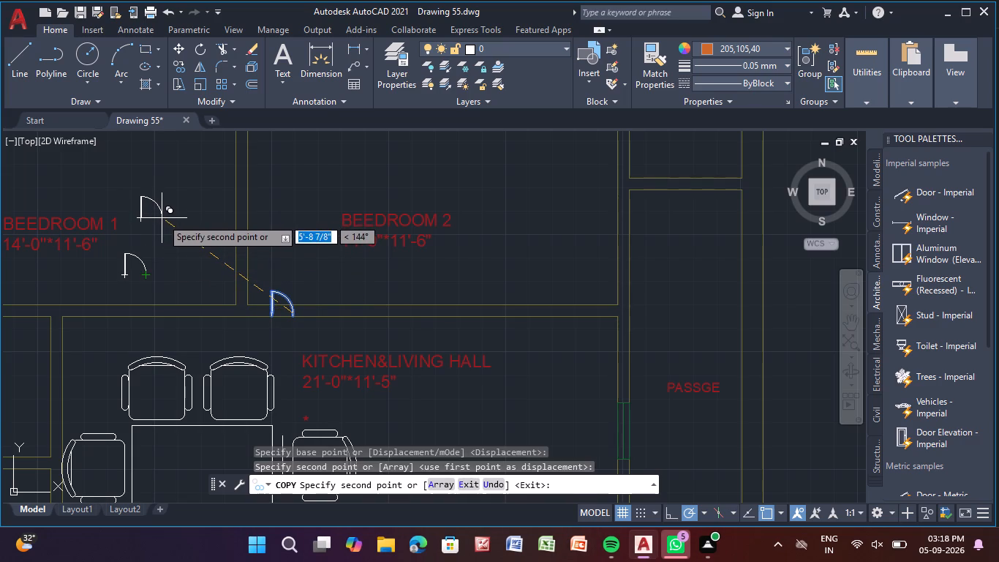
key(Escape)
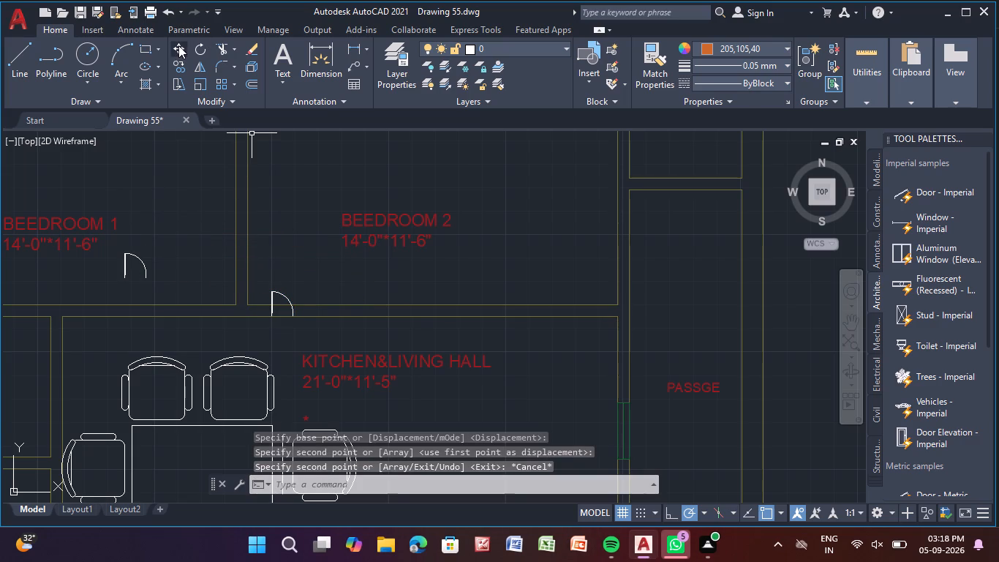
Rotate the door copy in BEEDROOM 1 by 180° about a point on its swing arc.
click(198, 48)
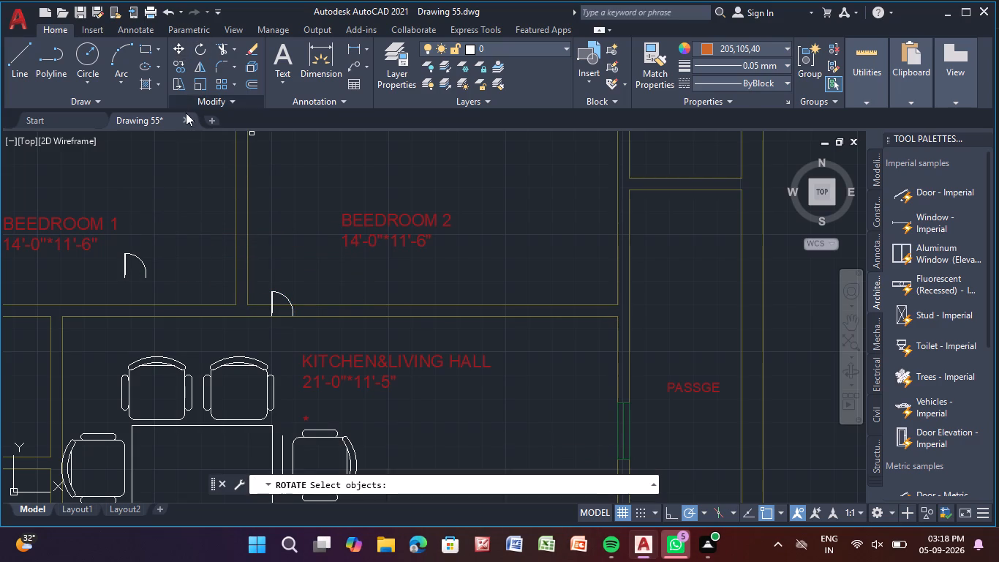
click(140, 261)
right_click(140, 261)
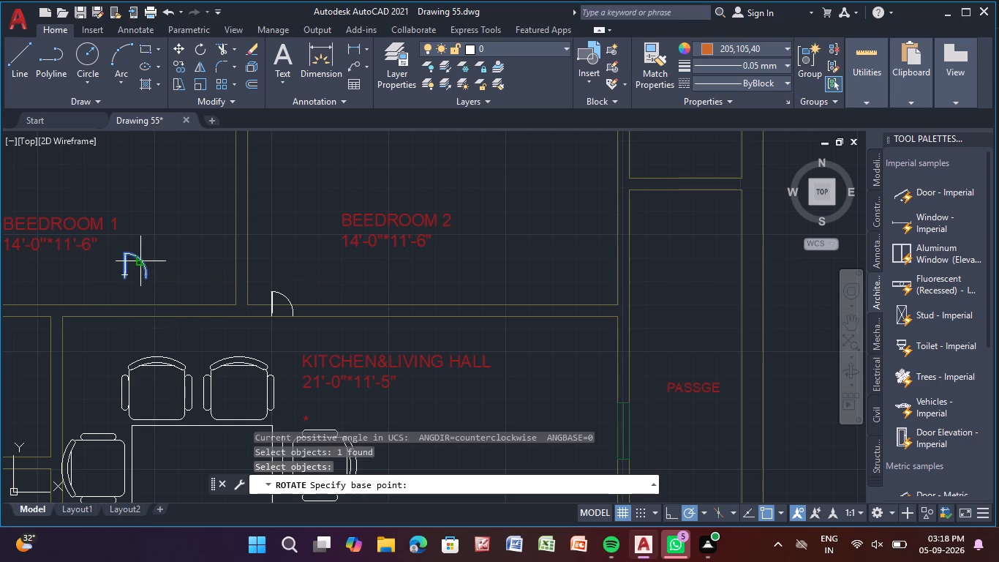
click(140, 261)
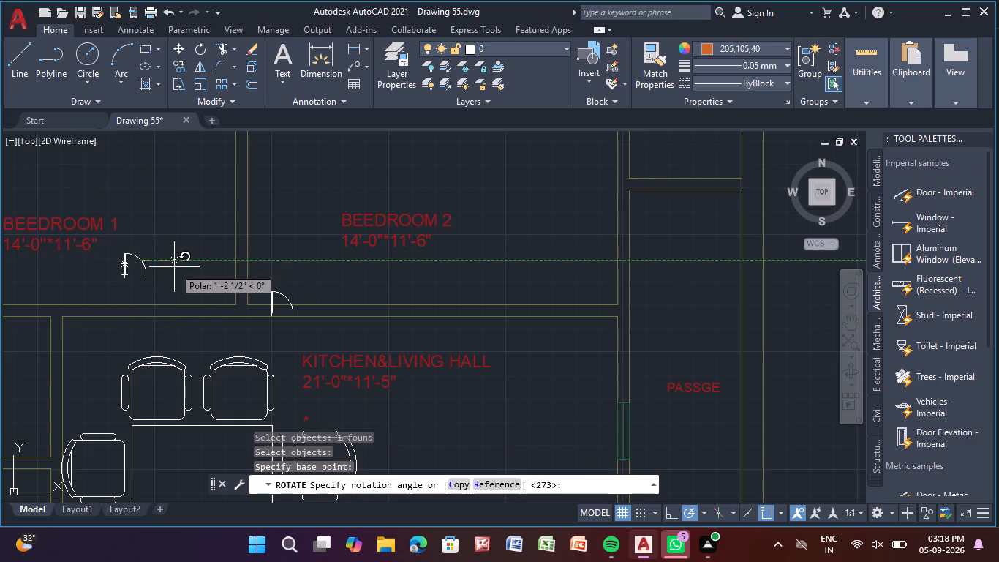
click(110, 257)
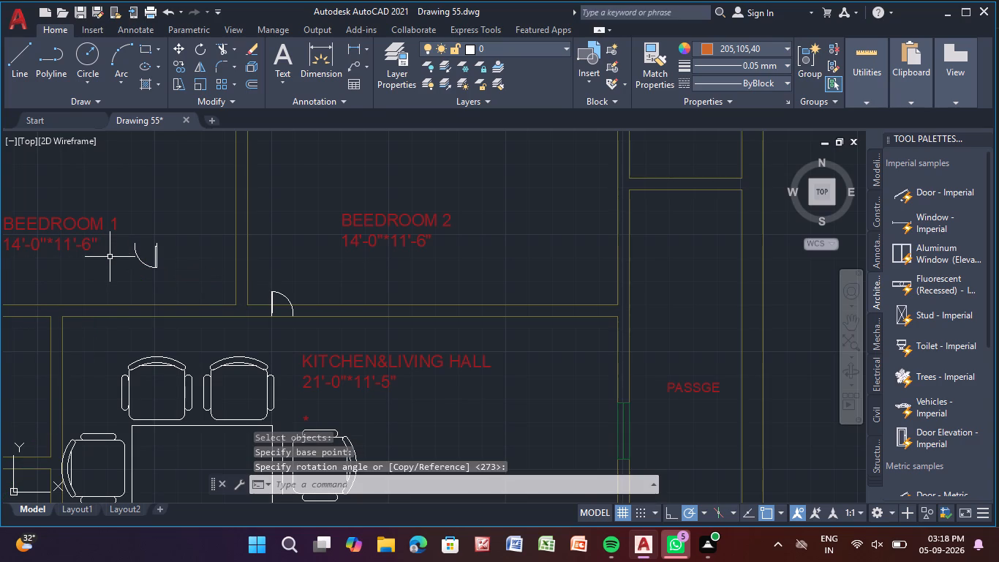
Copy the rotated door onto the wall between BEEDROOM 1 and the upper TOILET, just west of the toilet's northeast corner.
click(148, 265)
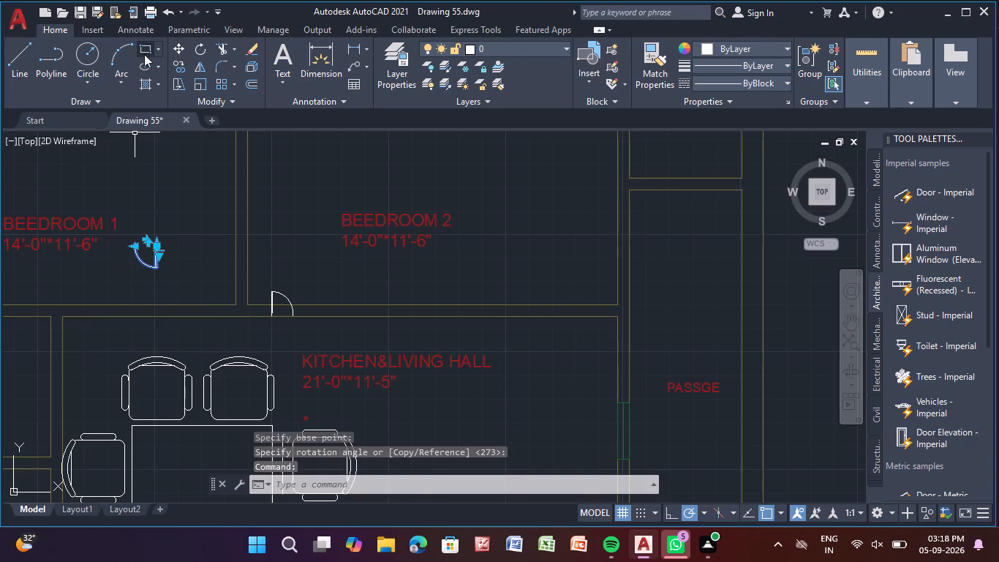
click(175, 70)
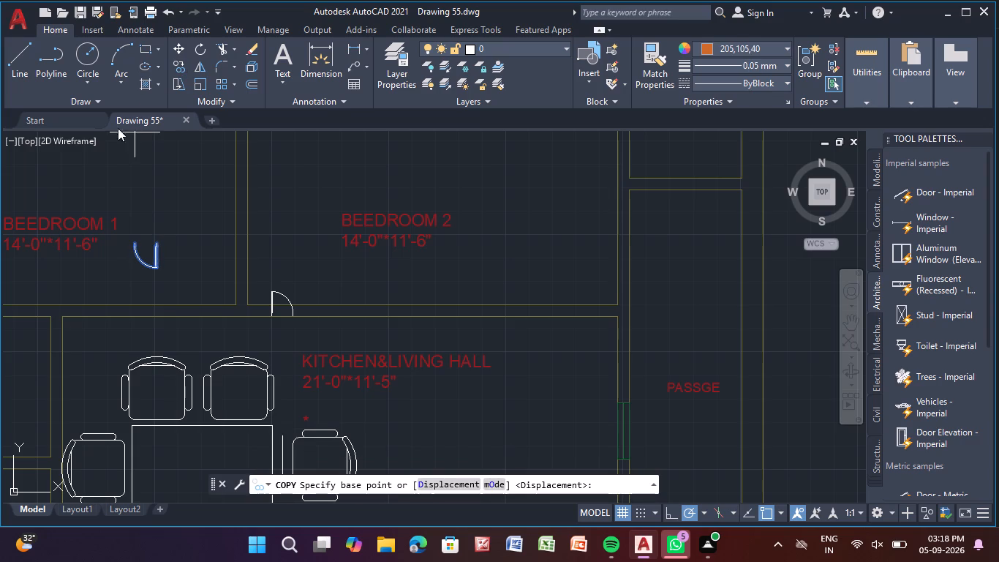
click(153, 266)
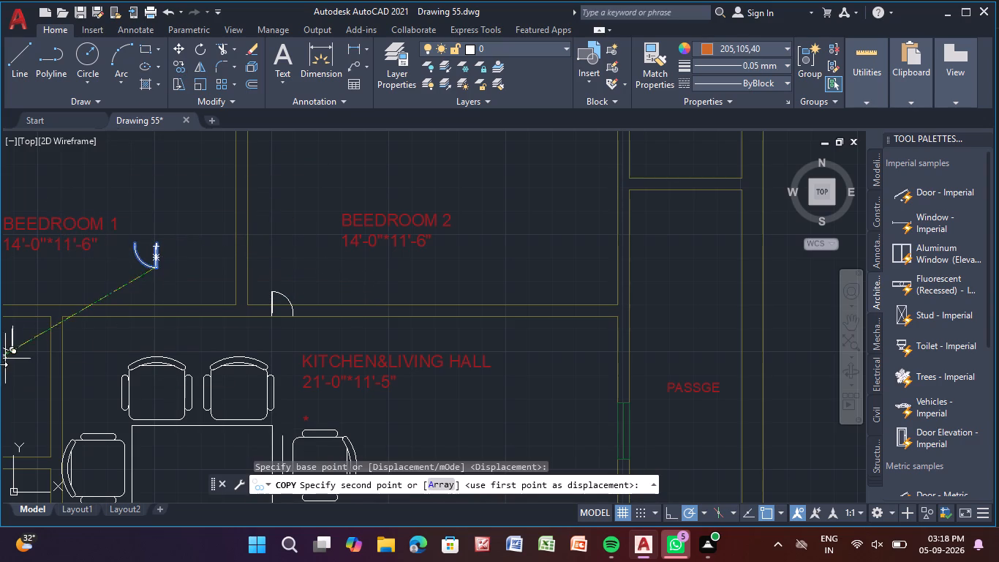
middle_drag(16, 353, 289, 321)
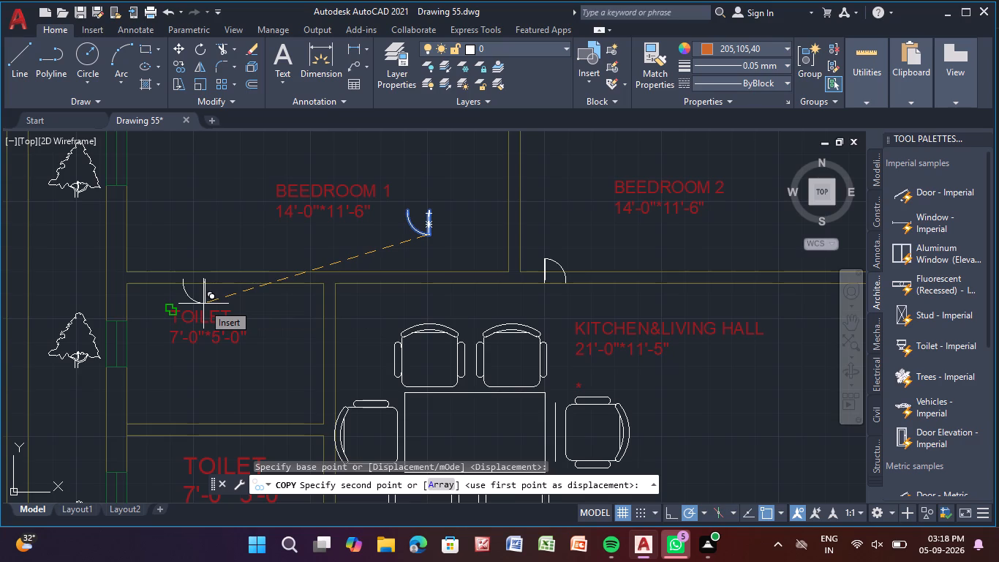
scroll(290, 294, down, 1)
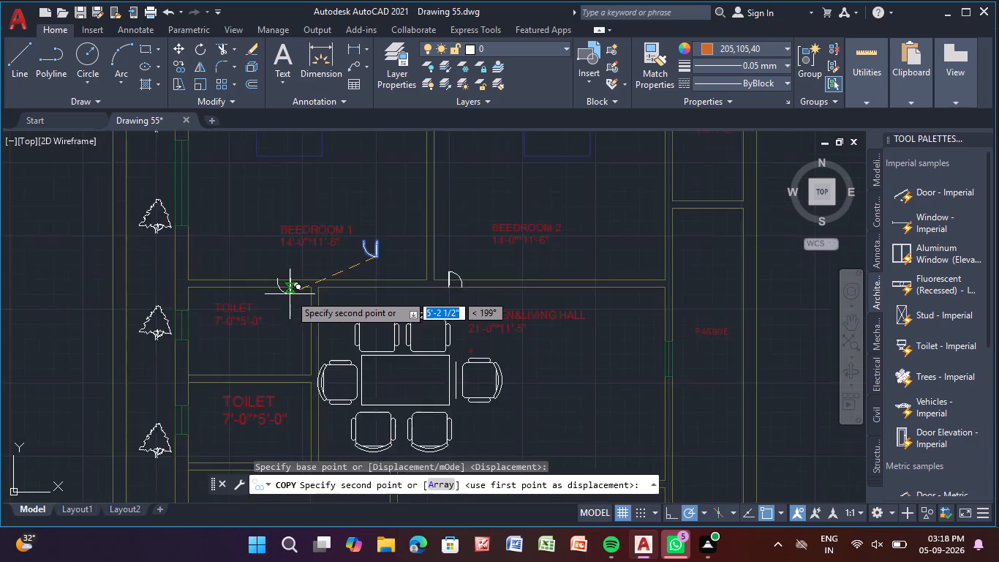
scroll(290, 294, up, 5)
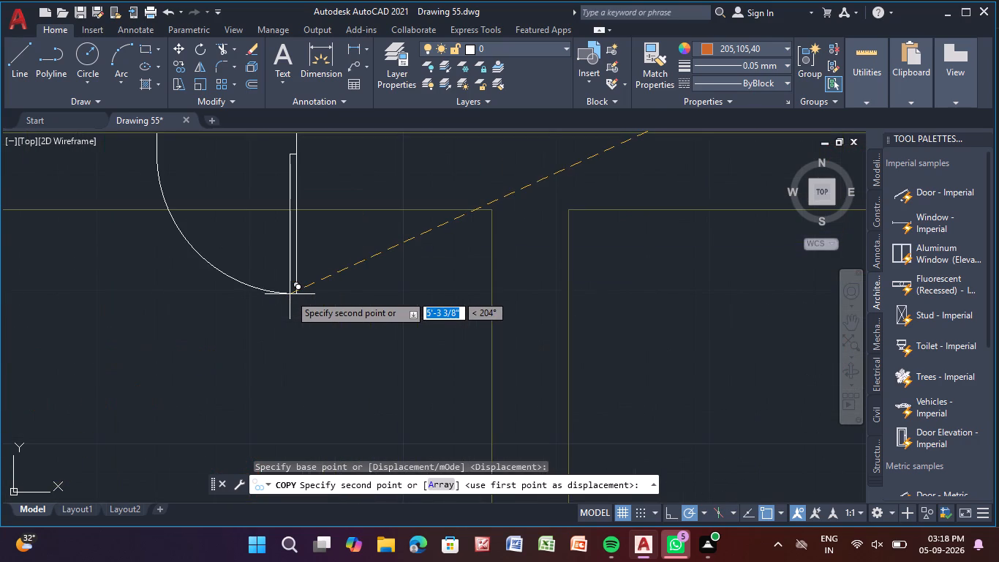
middle_drag(290, 294, 265, 374)
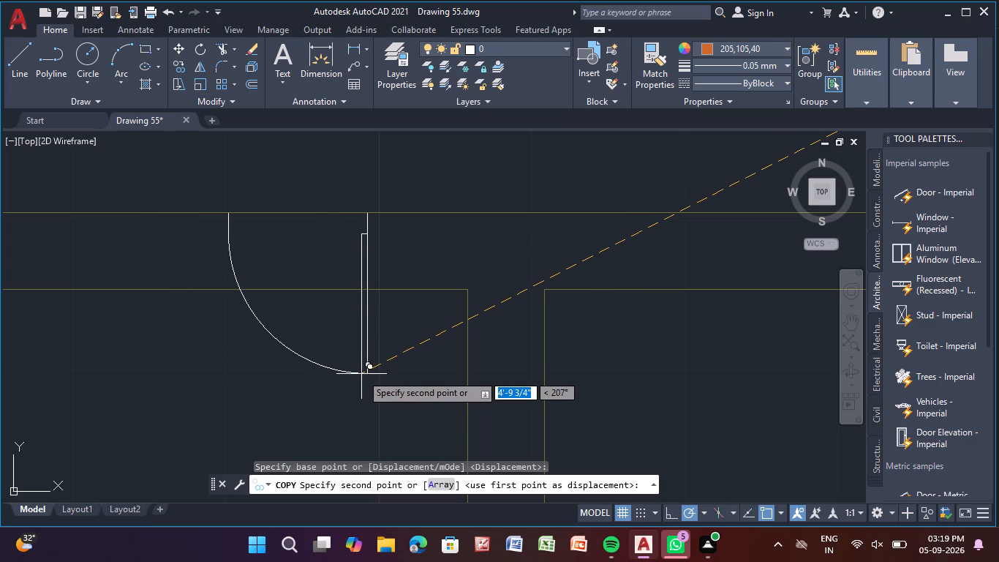
click(360, 374)
scroll(360, 374, down, 5)
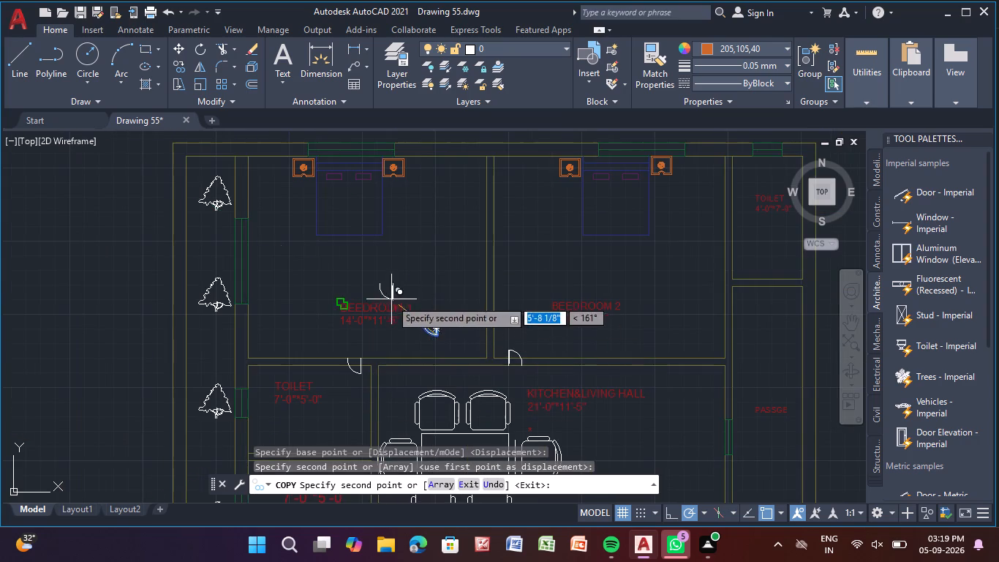
scroll(380, 307, down, 1)
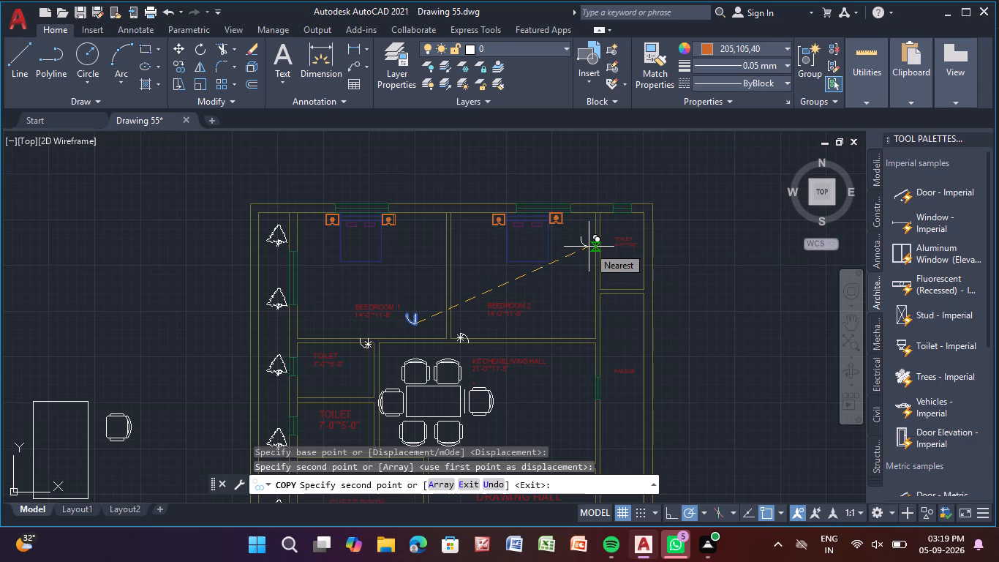
key(grave)
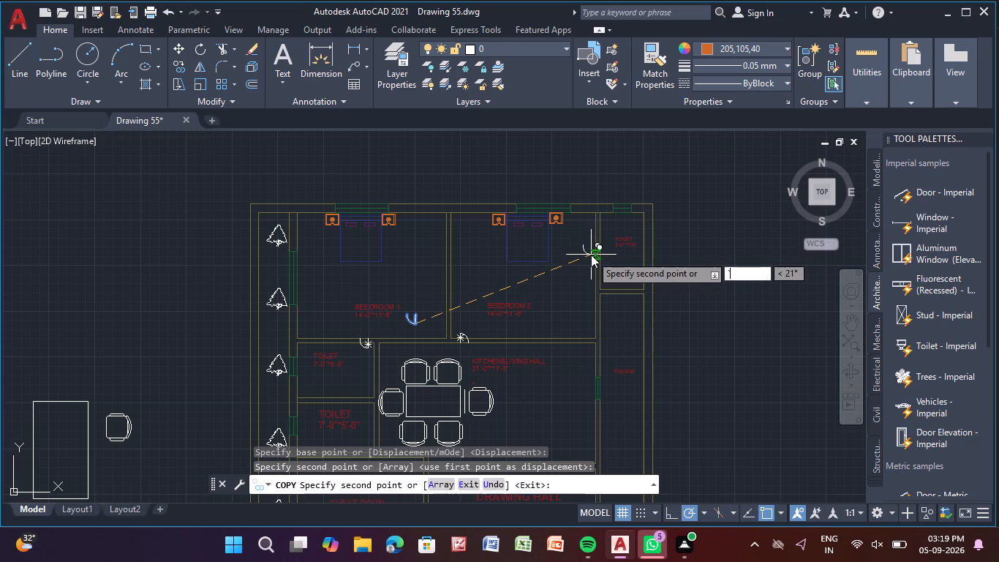
key(Escape)
key(Escape)
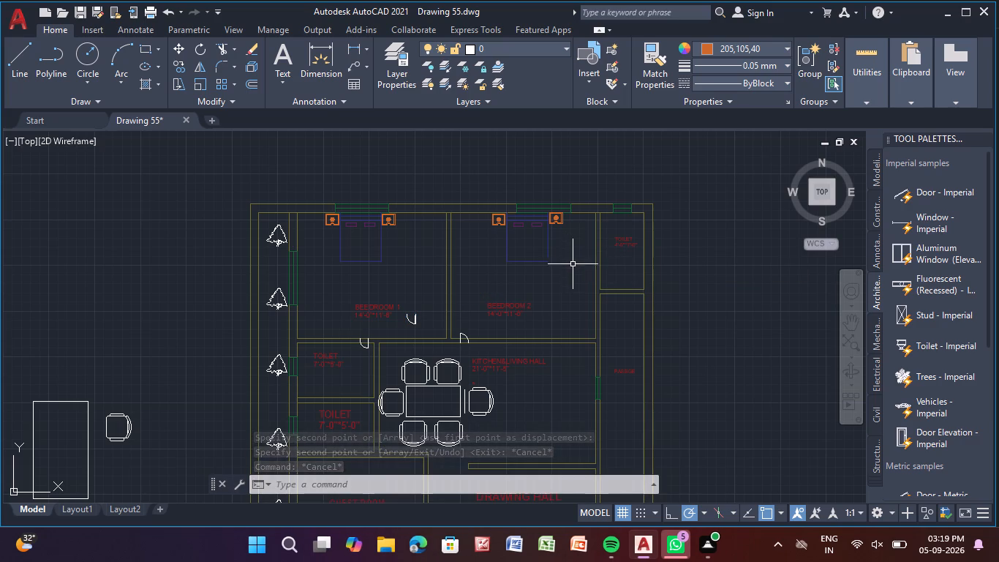
Mirror the loose door in BEEDROOM 1 about a horizontal line through its upper end with Ortho on, erasing the source.
click(682, 509)
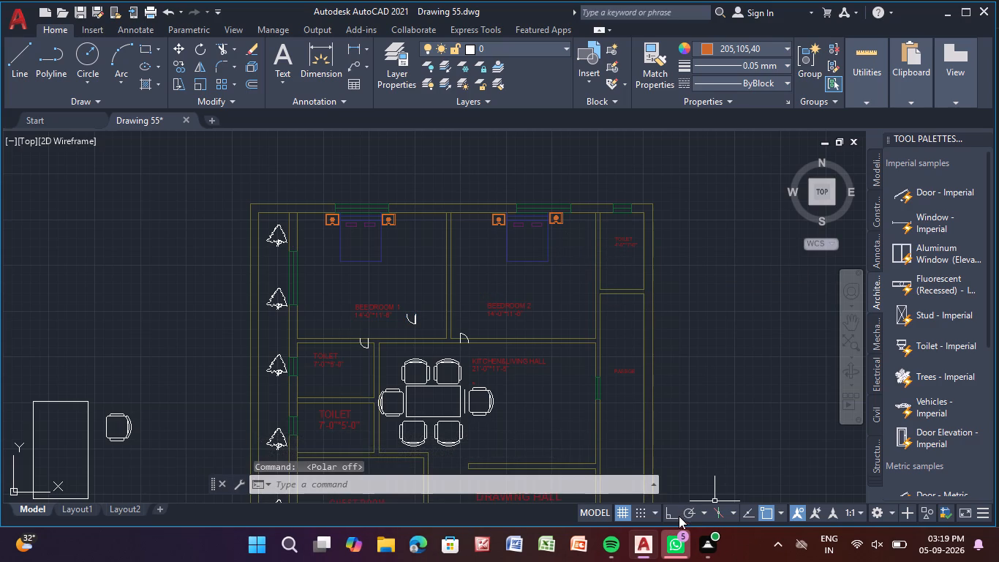
click(410, 322)
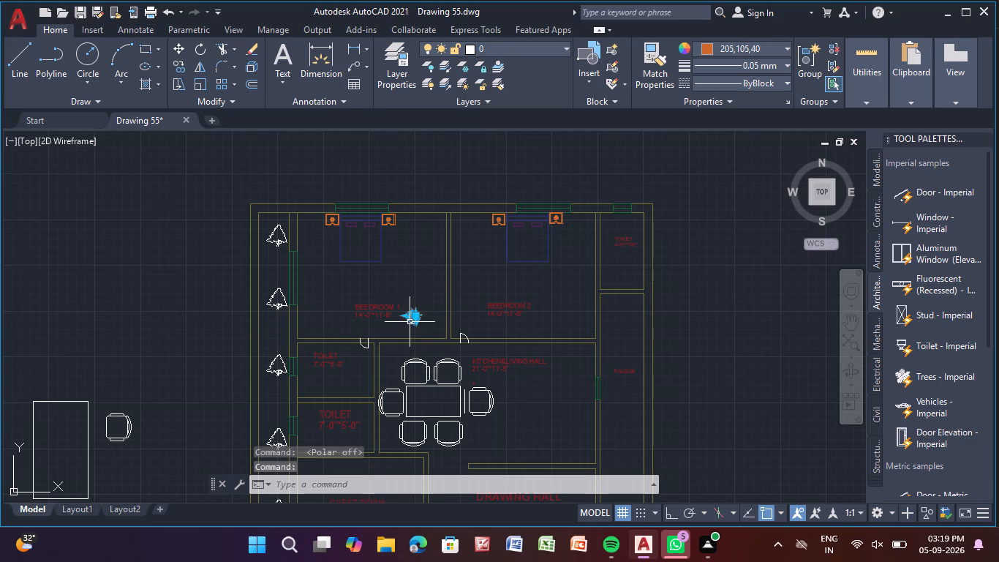
click(202, 60)
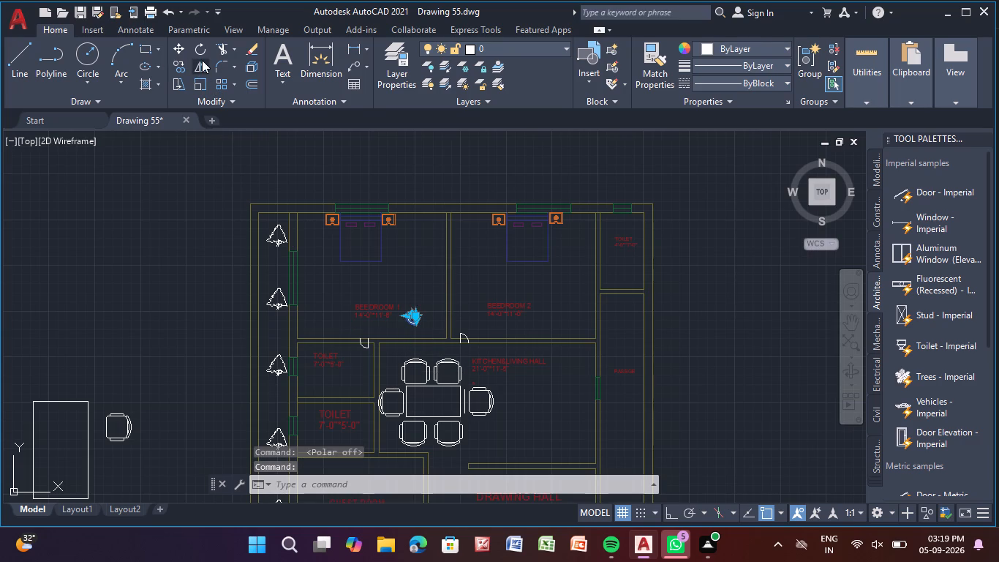
middle_drag(410, 311, 404, 203)
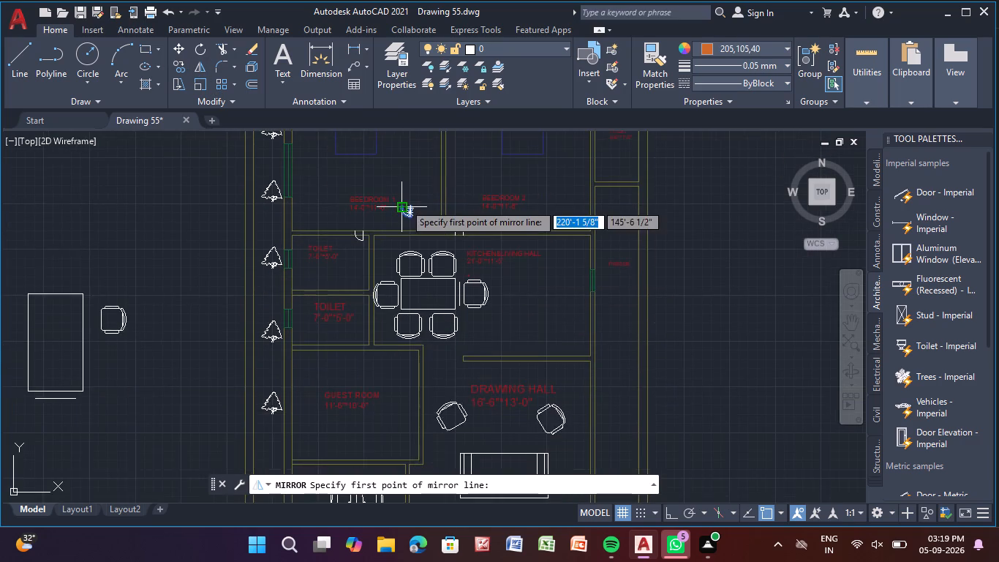
scroll(404, 203, up, 3)
click(422, 217)
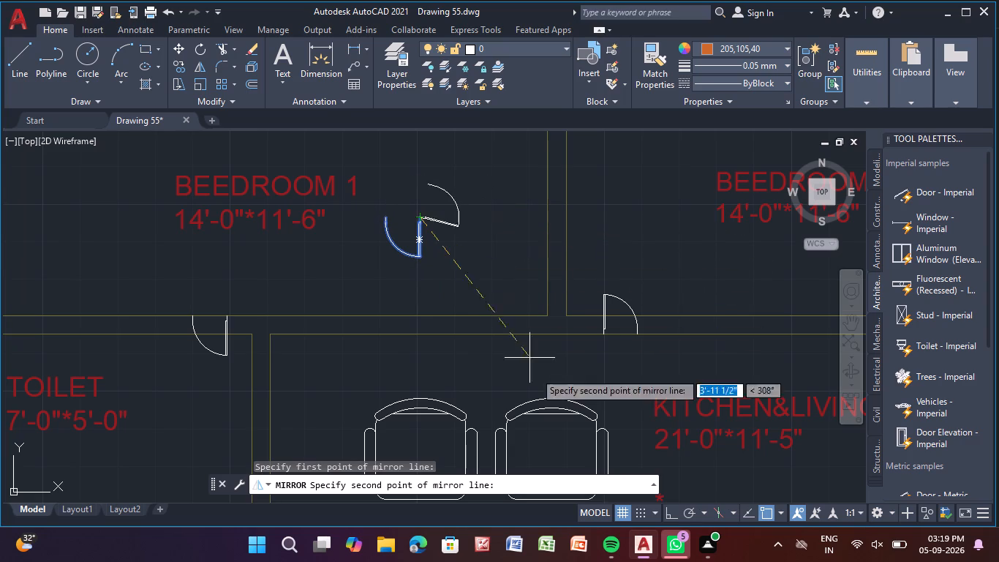
click(674, 506)
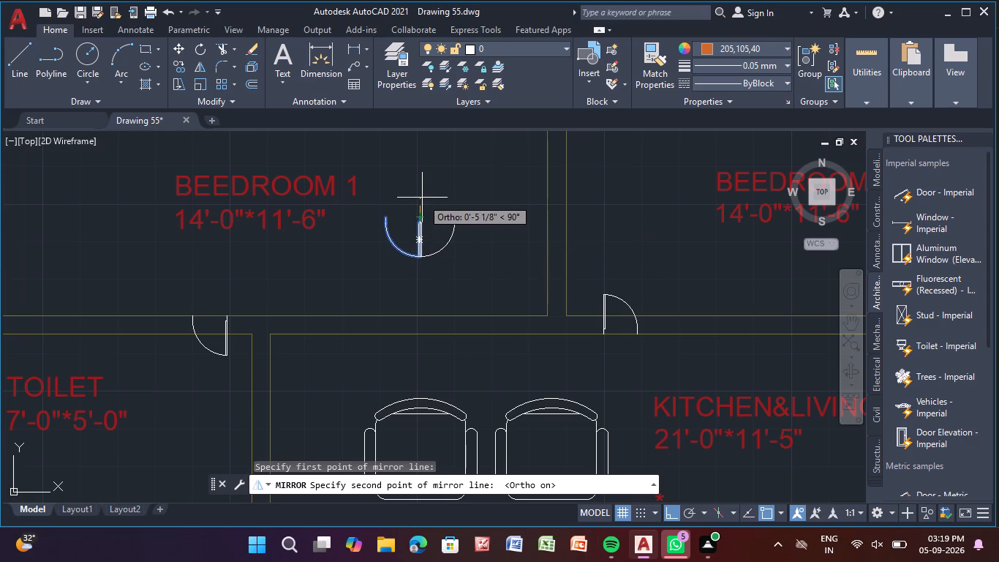
click(467, 225)
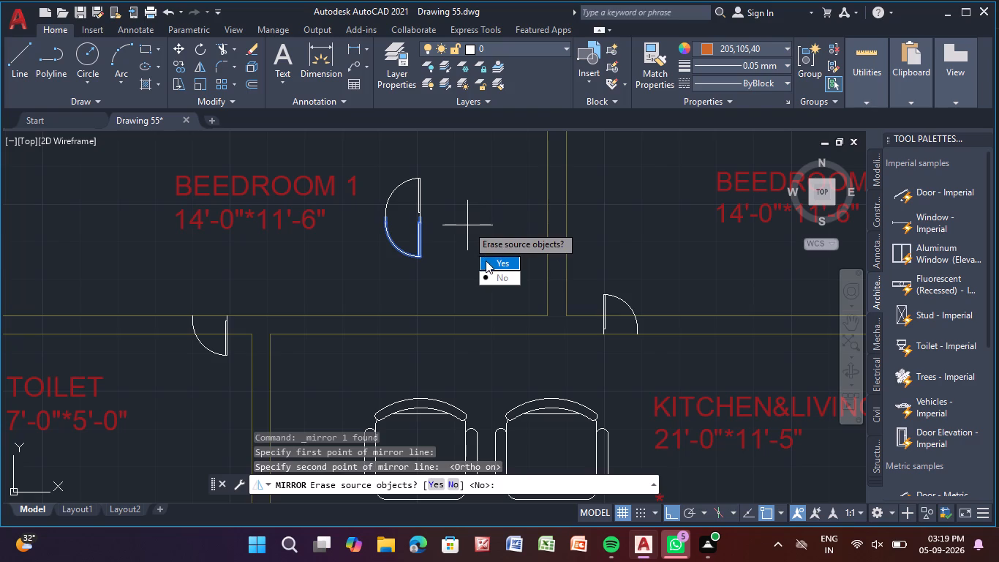
drag(486, 261, 467, 225)
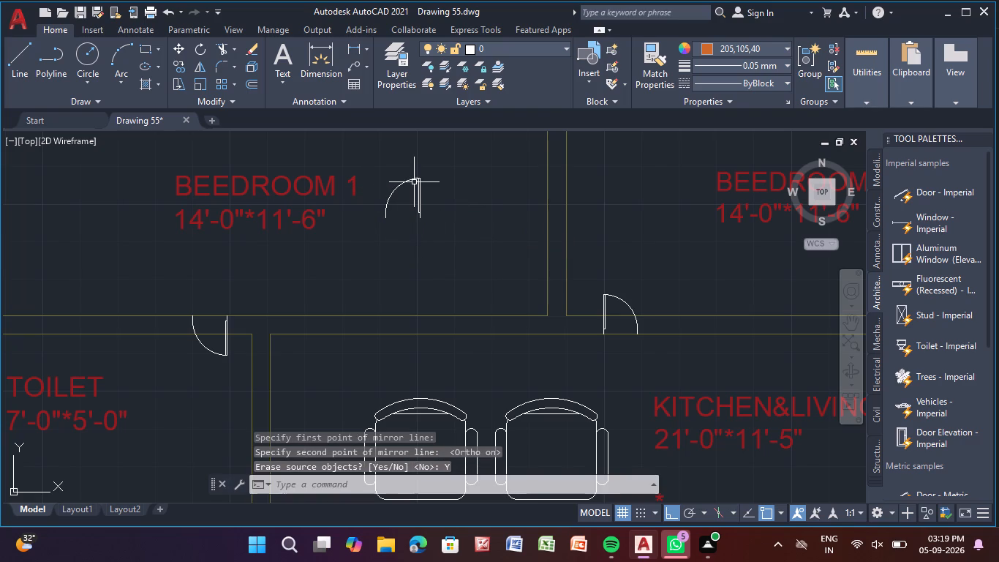
Flip the loose door in BEEDROOM 1 horizontally so its leaf stands on the west side.
click(415, 179)
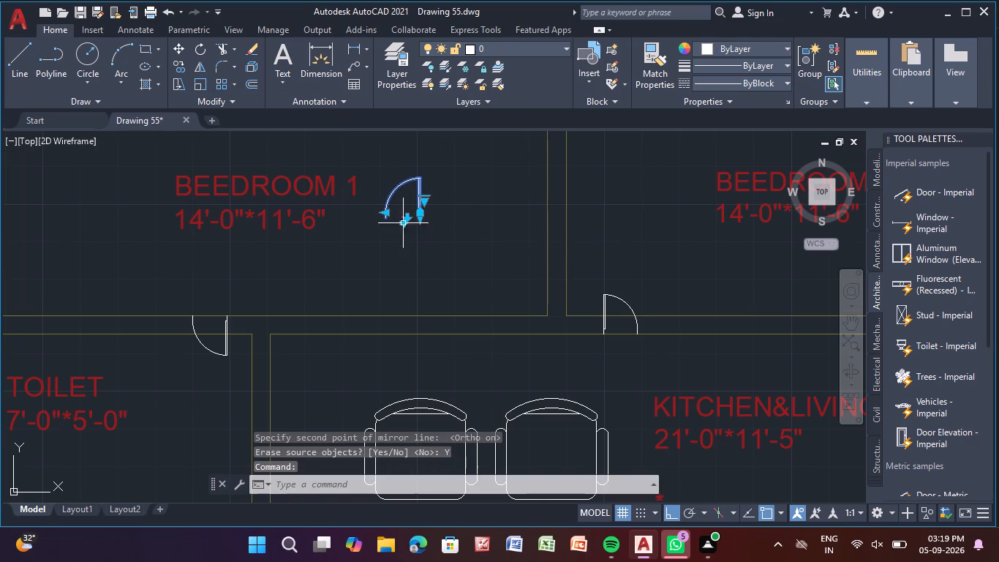
scroll(407, 225, up, 1)
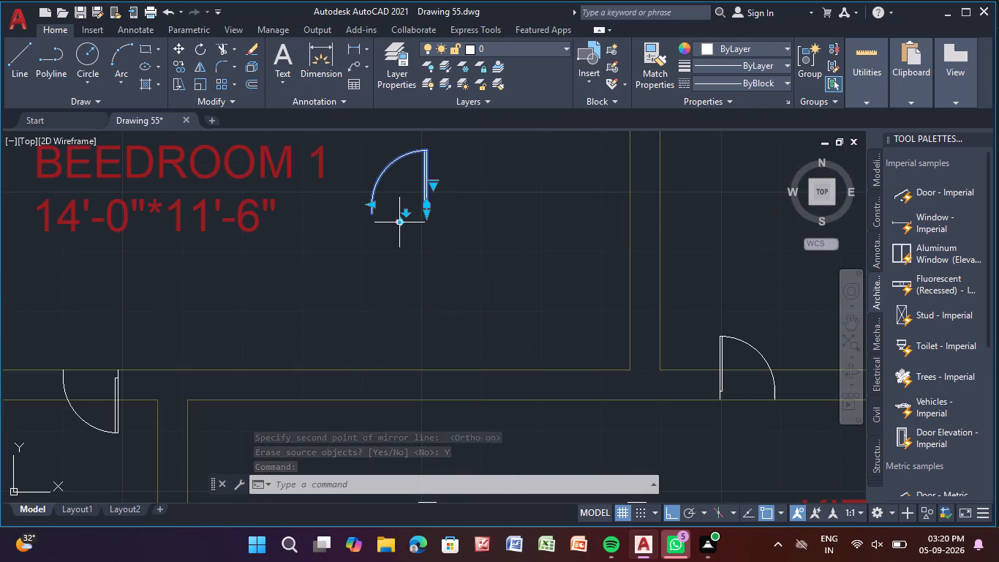
click(399, 223)
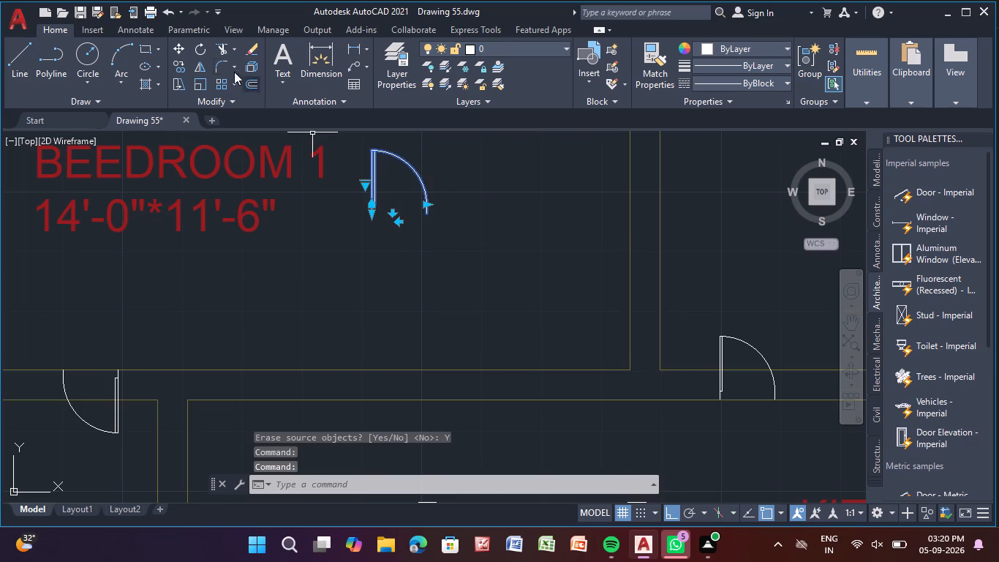
Rotate the flipped door in BEEDROOM 1 by 90° clockwise about the lower end of its swing arc.
click(202, 45)
click(429, 204)
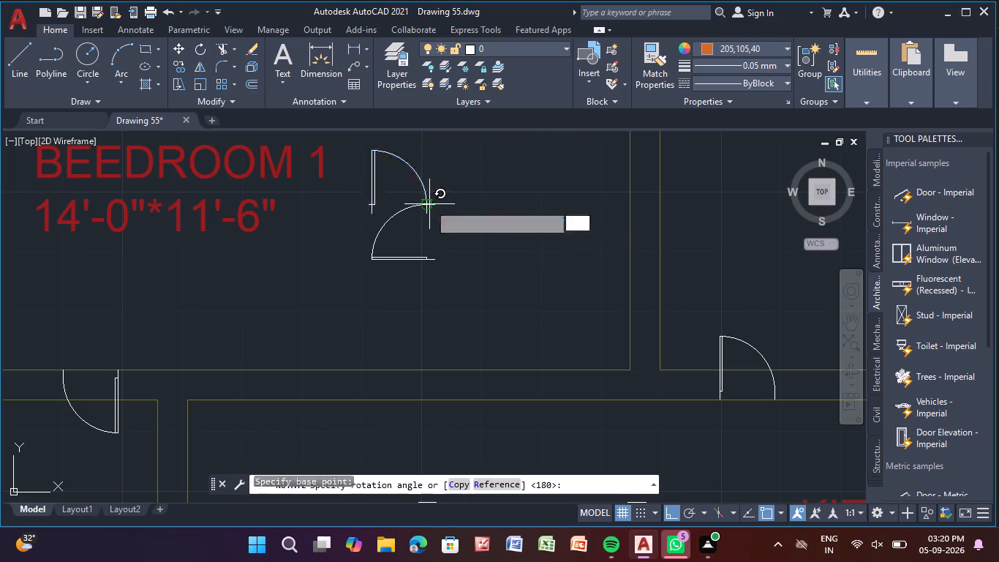
click(424, 240)
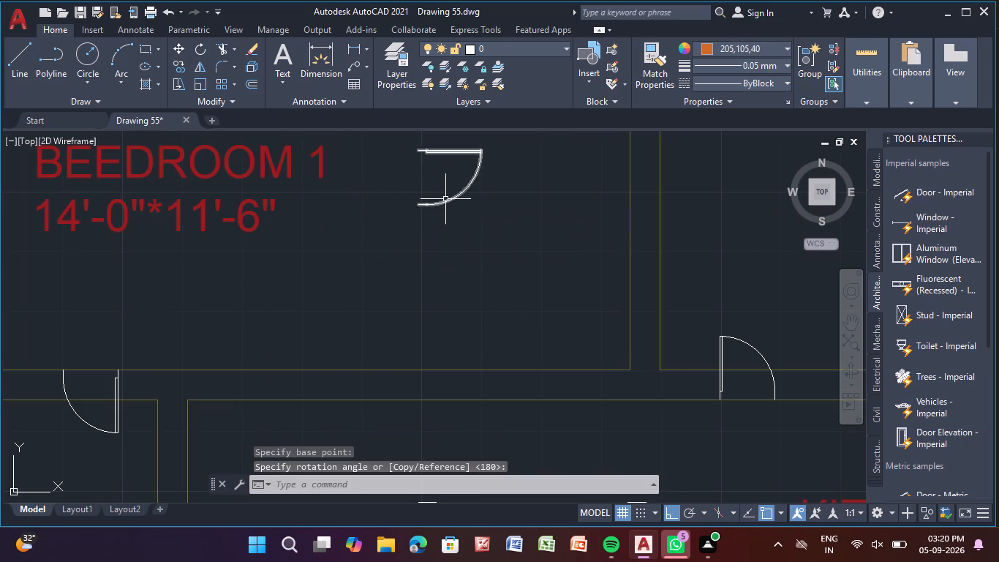
Copy the rotated door, with Polar tracking on, onto the wall between BEEDROOM 2 and the northeast TOILET, just below the north wall.
click(445, 202)
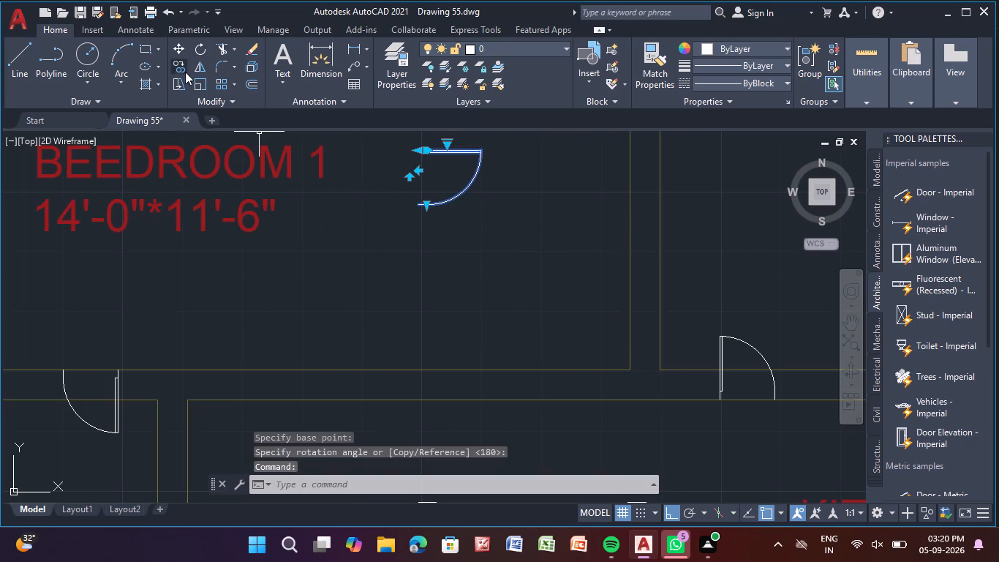
click(178, 68)
click(478, 153)
scroll(499, 222, down, 1)
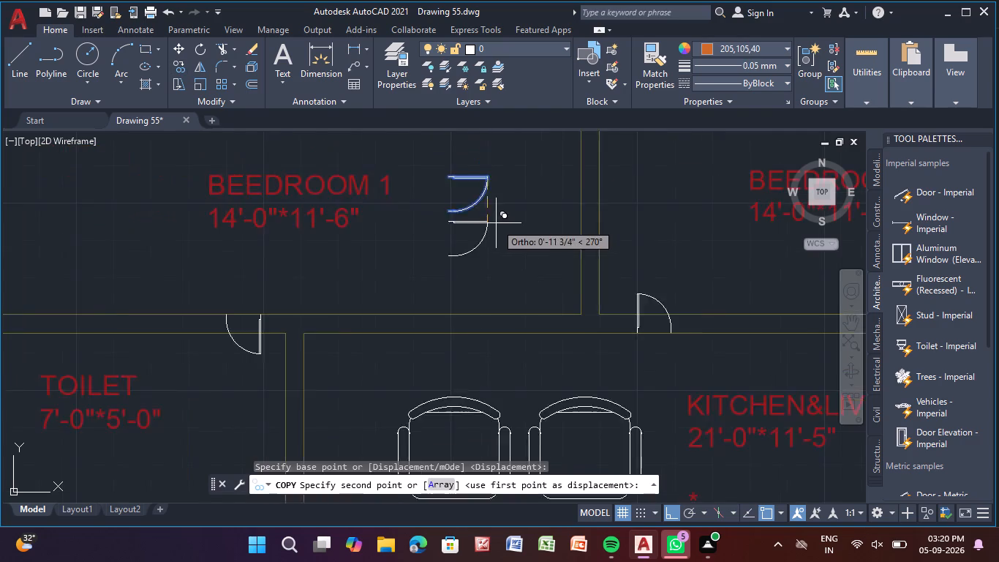
scroll(496, 223, down, 1)
middle_drag(496, 223, 241, 359)
scroll(550, 162, down, 2)
middle_drag(545, 179, 516, 210)
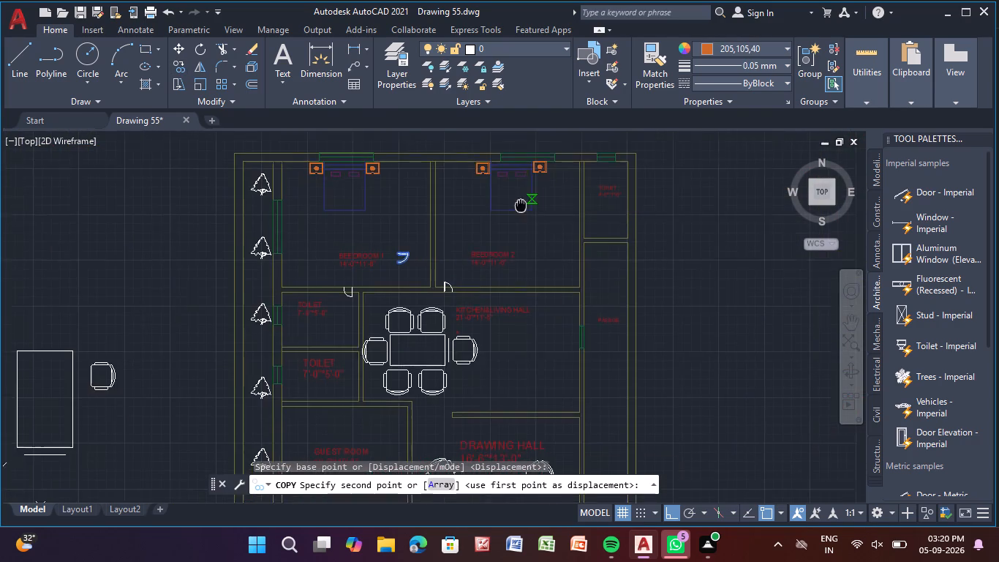
middle_drag(516, 210, 510, 218)
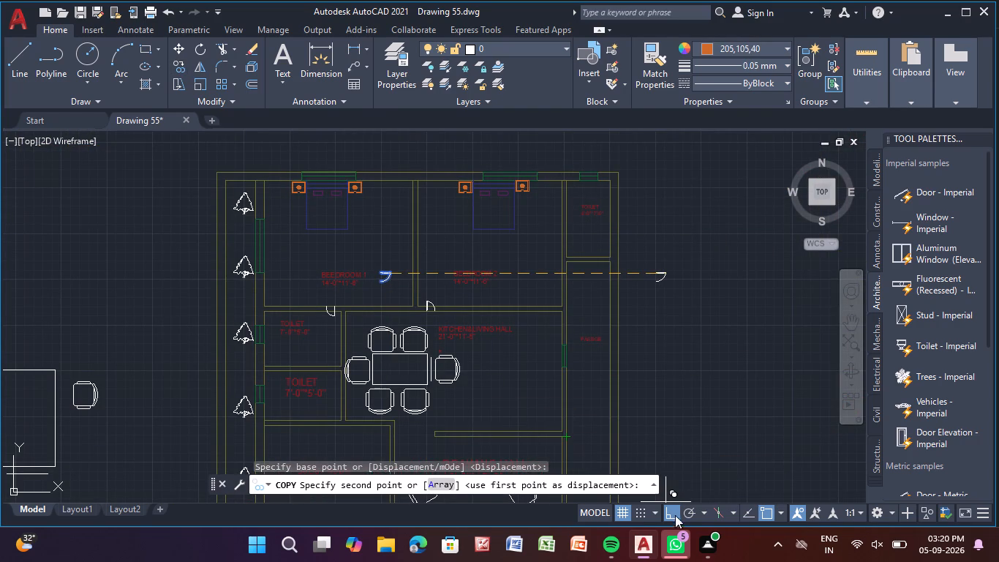
click(693, 509)
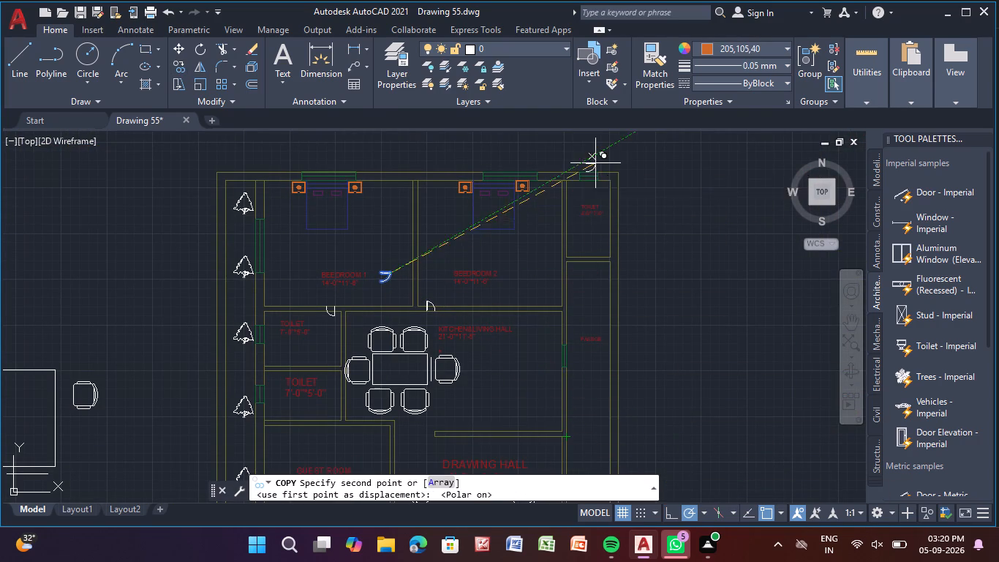
scroll(574, 258, up, 2)
middle_drag(574, 258, 543, 386)
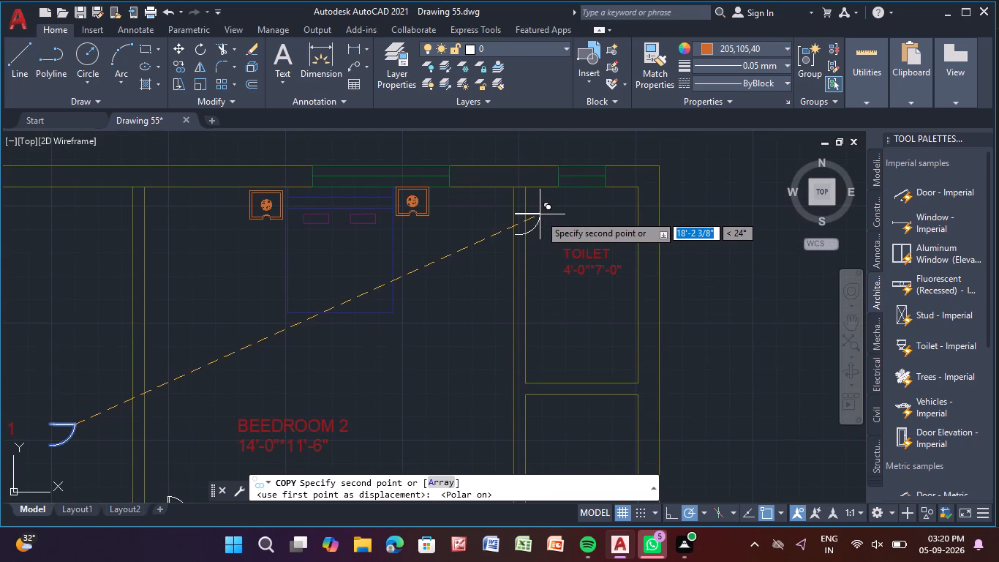
middle_drag(540, 214, 426, 250)
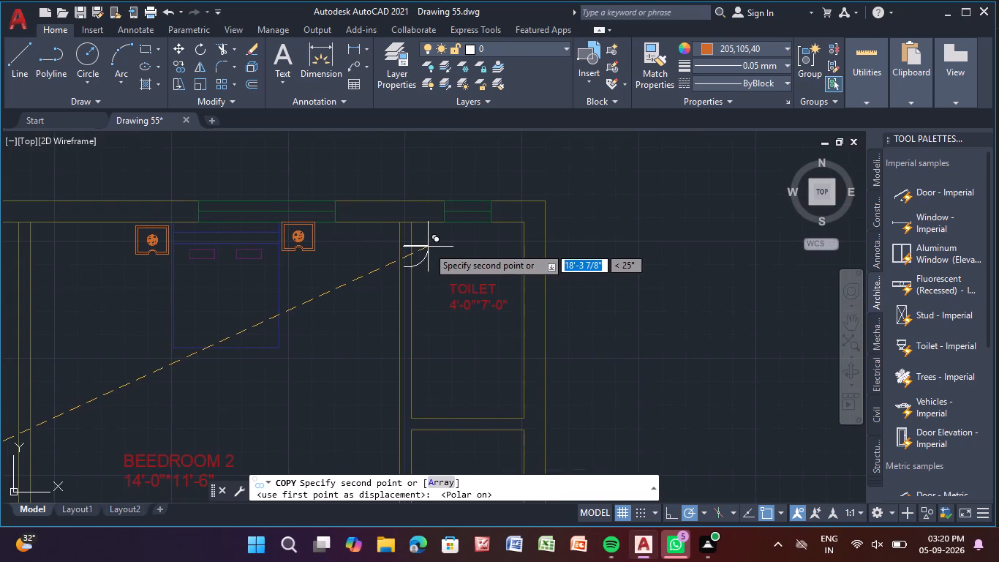
scroll(422, 231, up, 2)
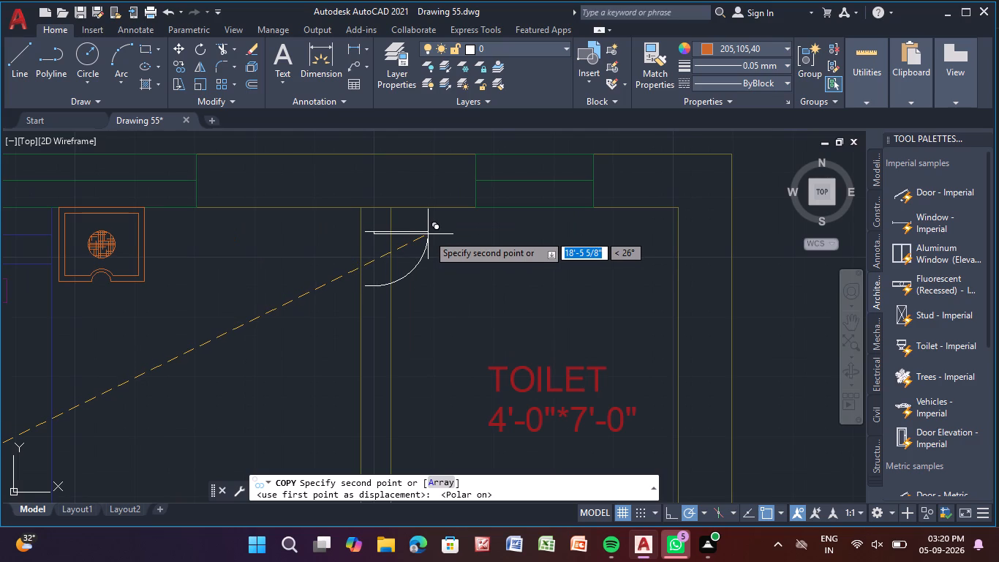
scroll(428, 234, up, 2)
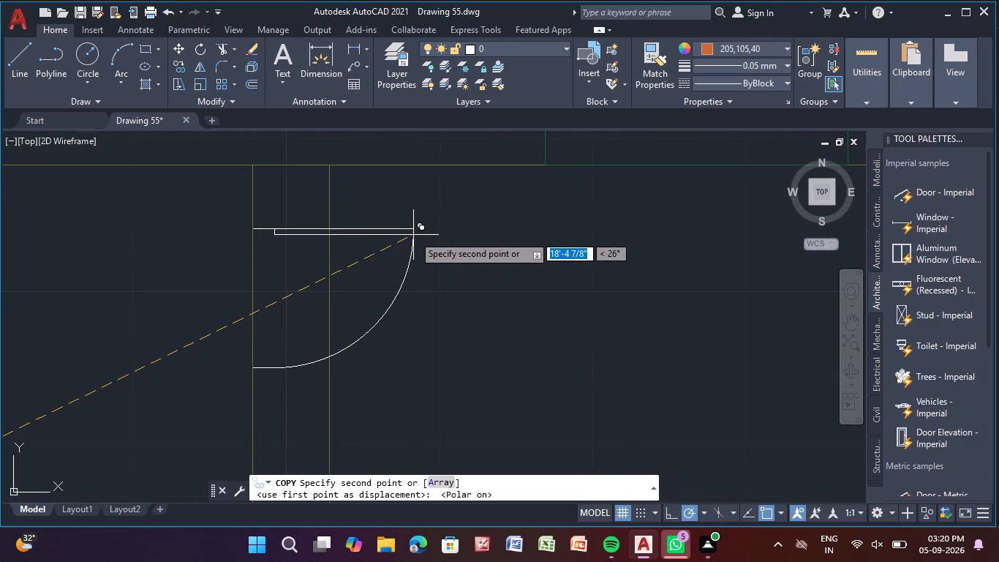
click(413, 235)
scroll(80, 285, down, 3)
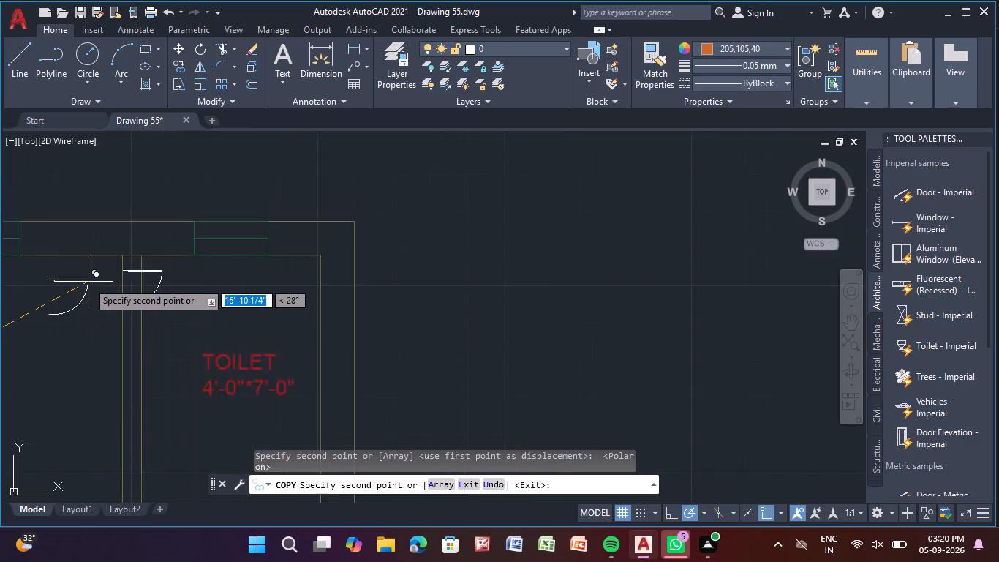
scroll(88, 282, down, 3)
middle_drag(90, 336, 313, 256)
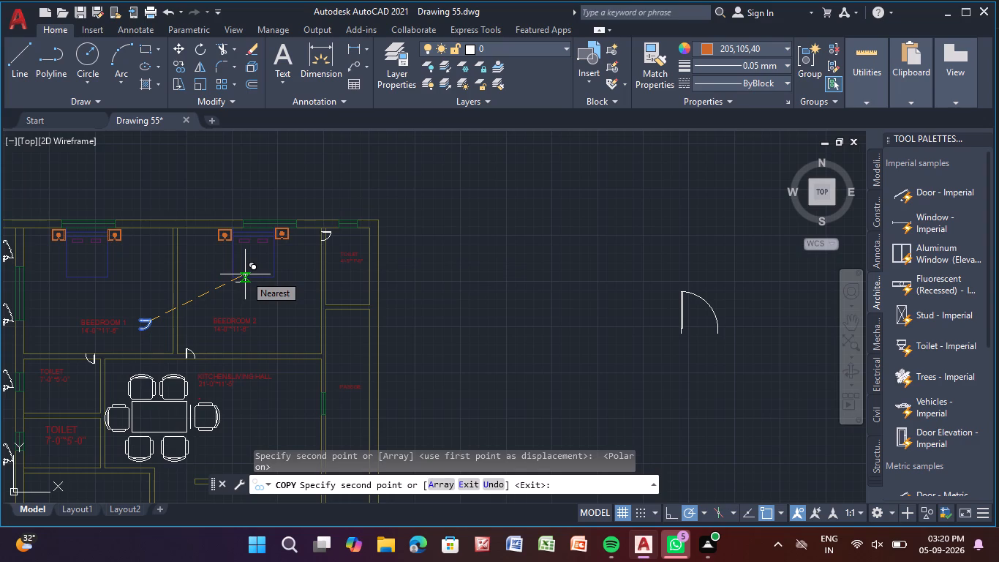
key(Escape)
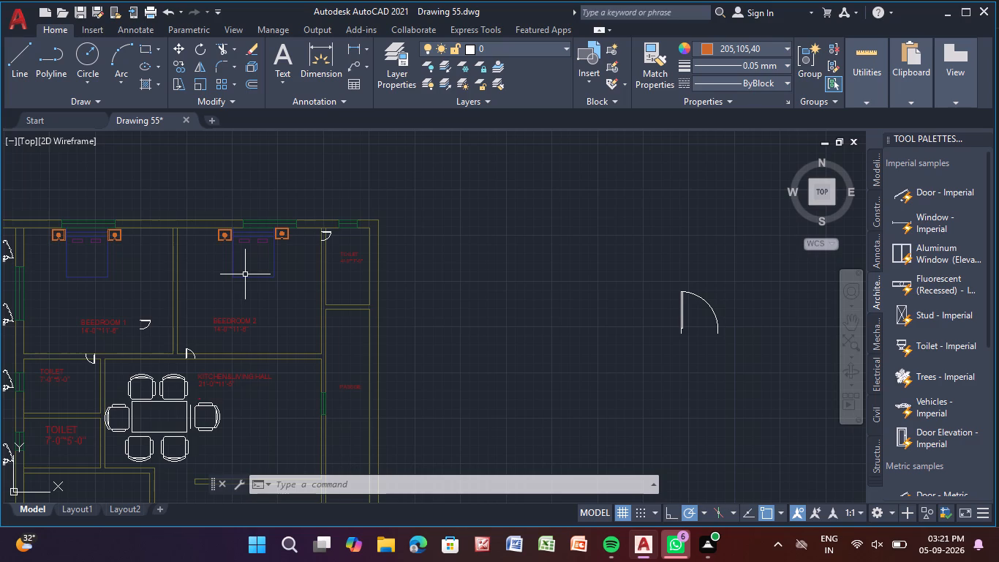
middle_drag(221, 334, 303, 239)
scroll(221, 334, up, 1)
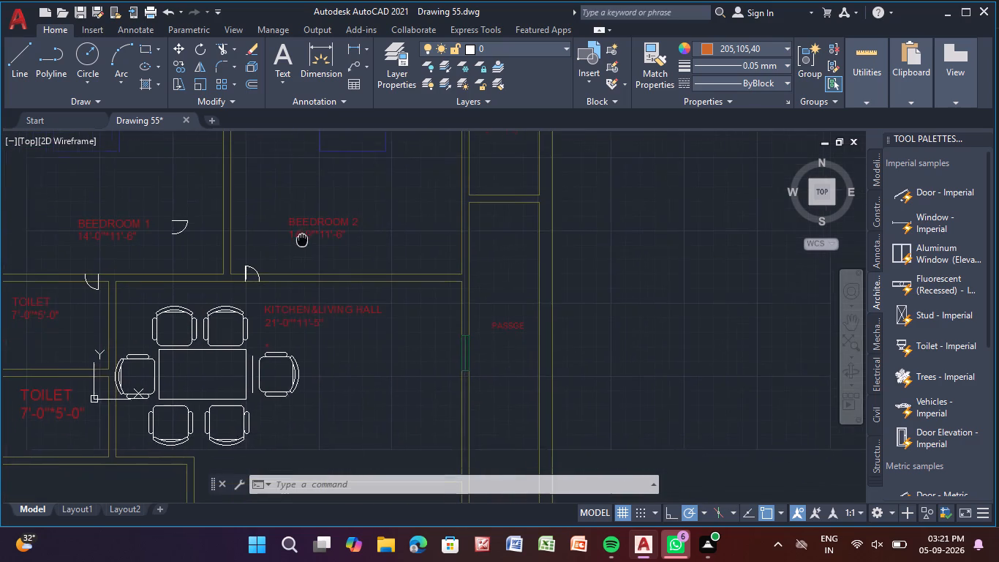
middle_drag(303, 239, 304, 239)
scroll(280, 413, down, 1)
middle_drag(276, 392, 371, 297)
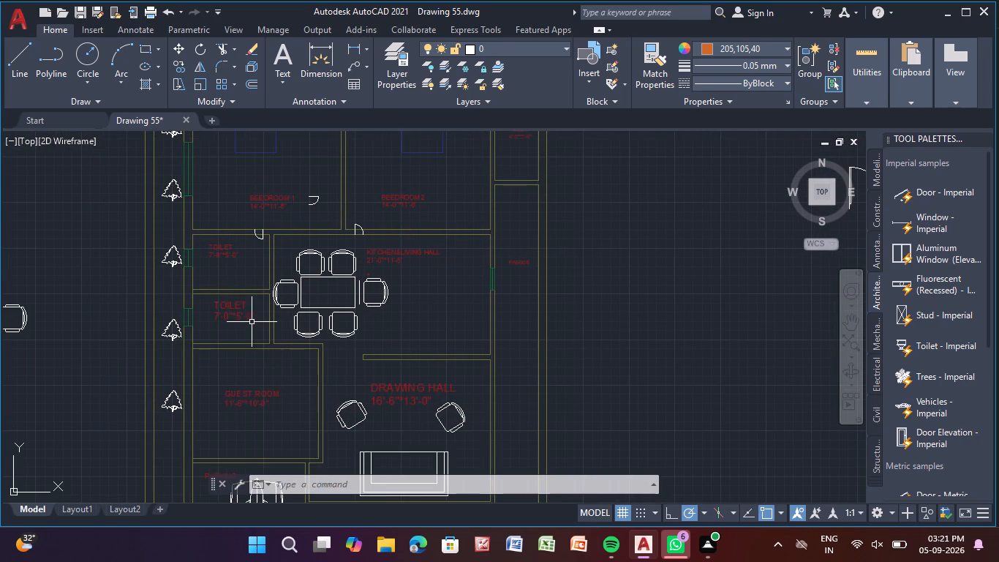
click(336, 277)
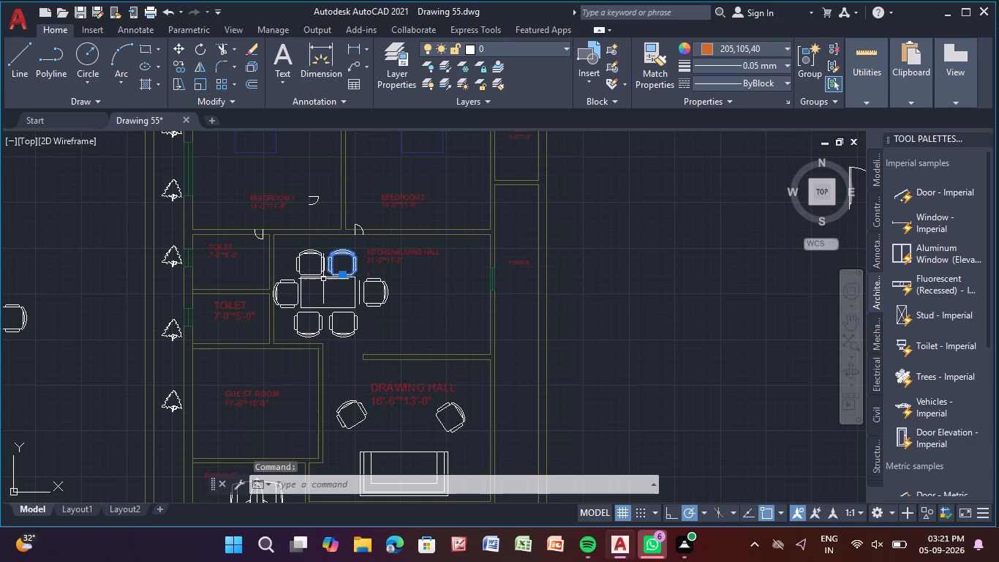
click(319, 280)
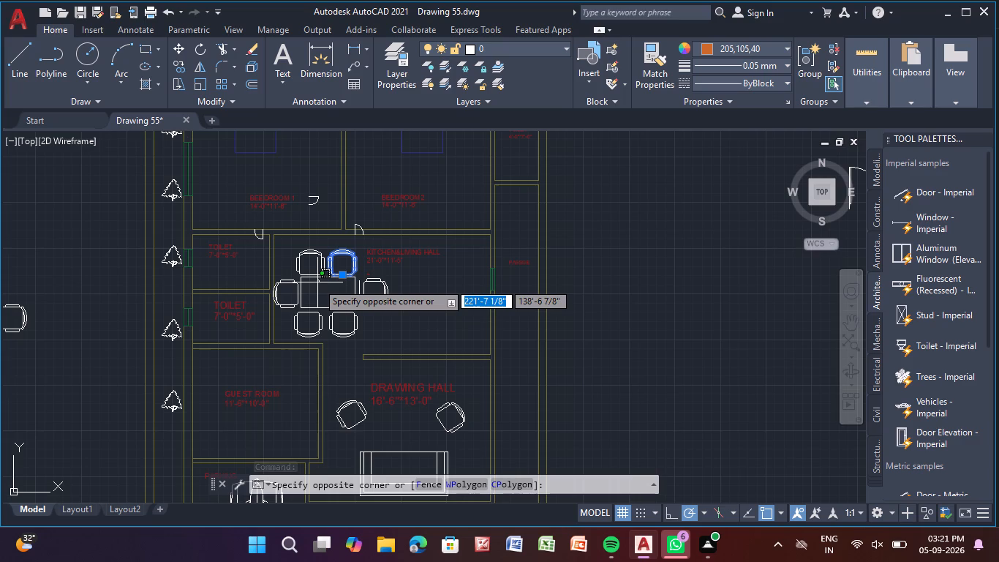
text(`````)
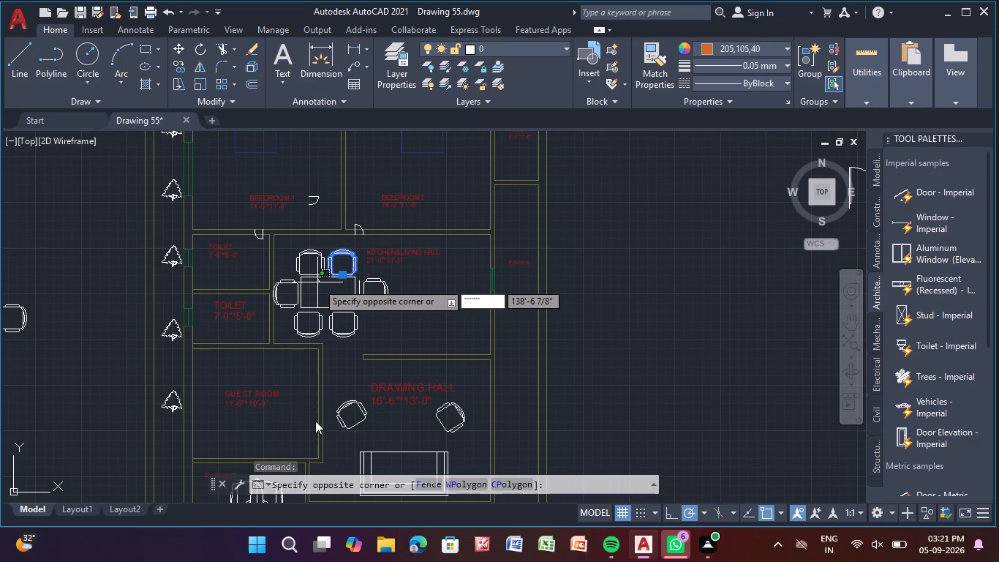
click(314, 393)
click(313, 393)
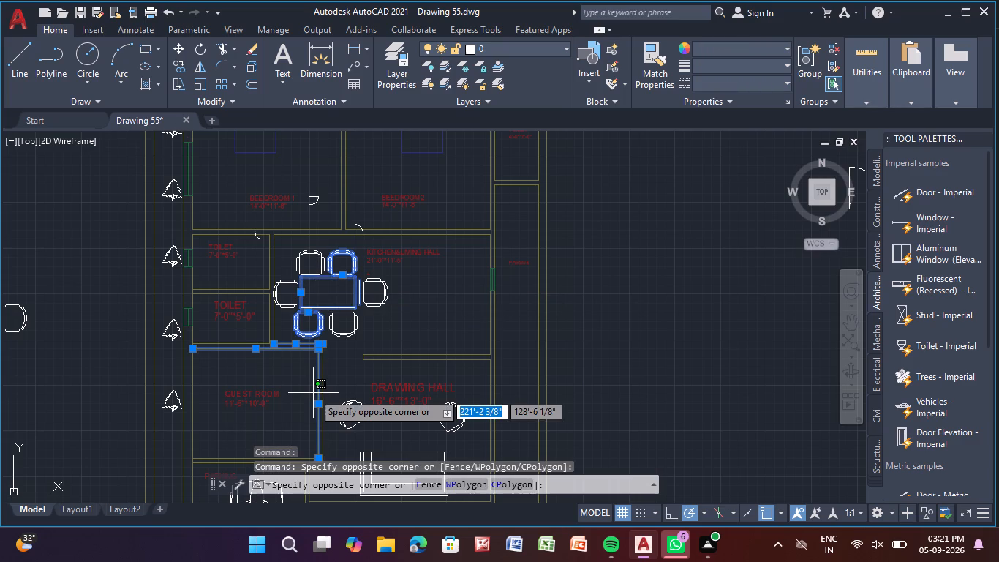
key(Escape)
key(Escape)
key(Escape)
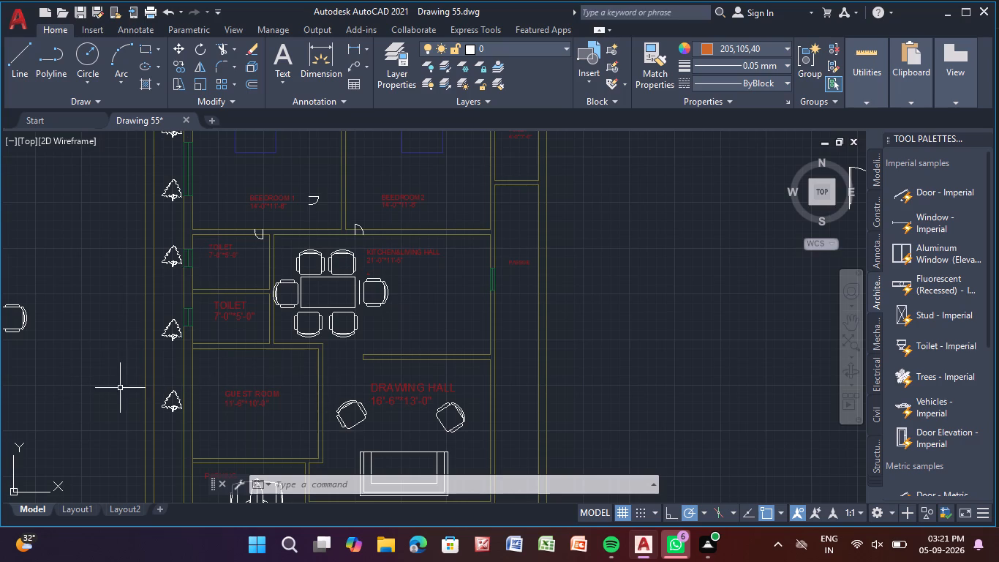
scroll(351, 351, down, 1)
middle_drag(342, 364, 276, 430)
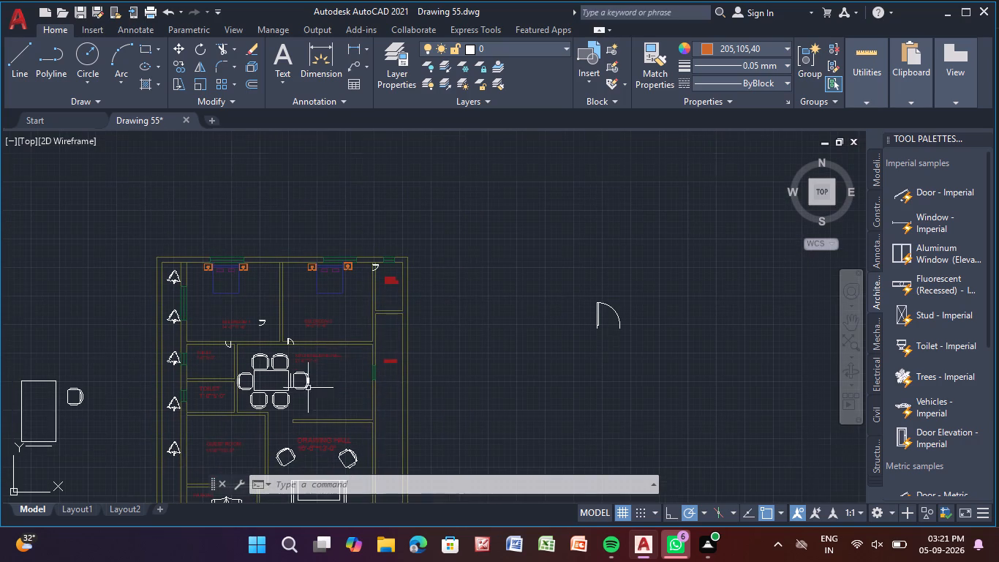
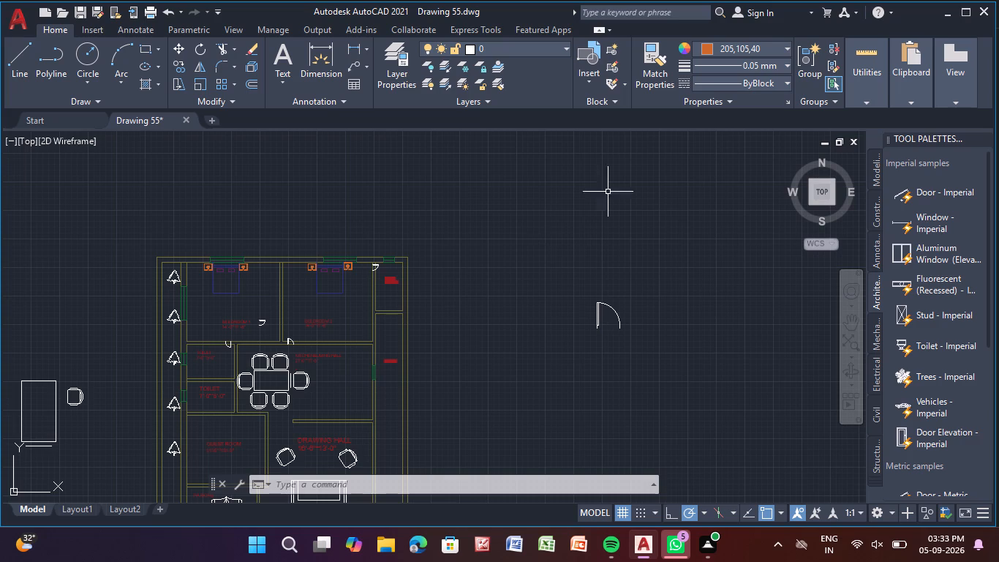
Mirror the large door east of the plan about a vertical line through its arc's lower end with Ortho on, erasing the source.
middle_drag(464, 307, 491, 254)
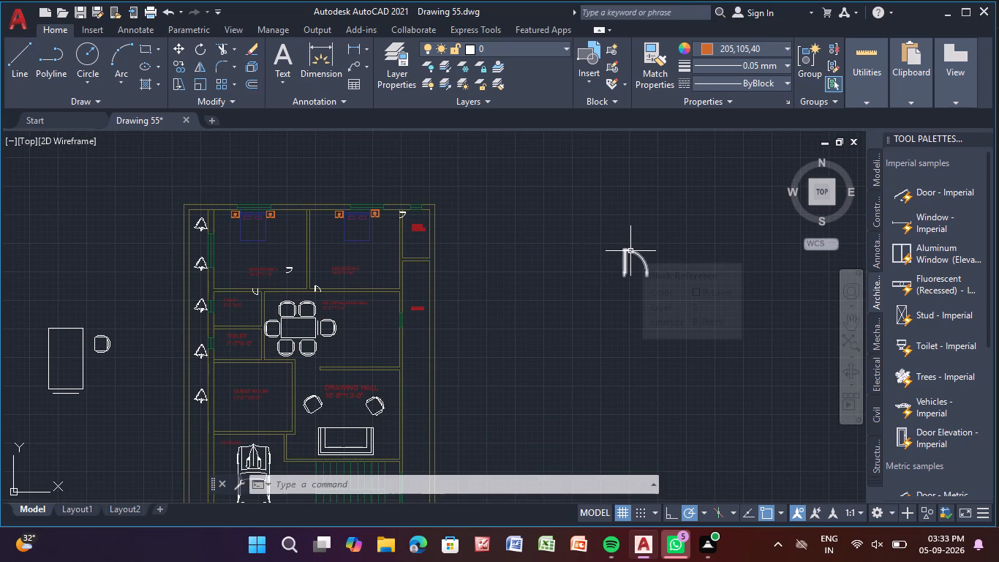
click(630, 251)
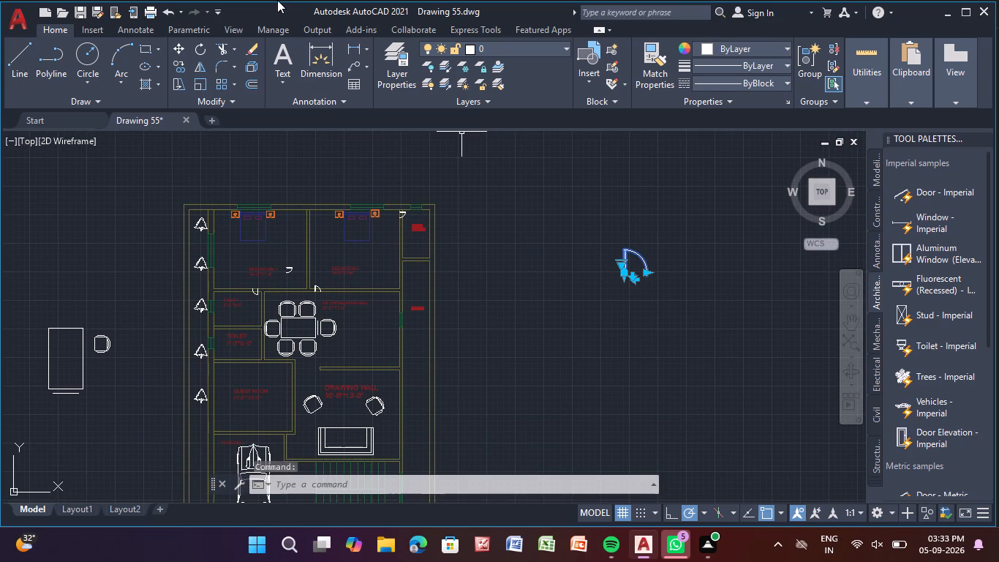
scroll(275, 0, up, 1)
click(676, 509)
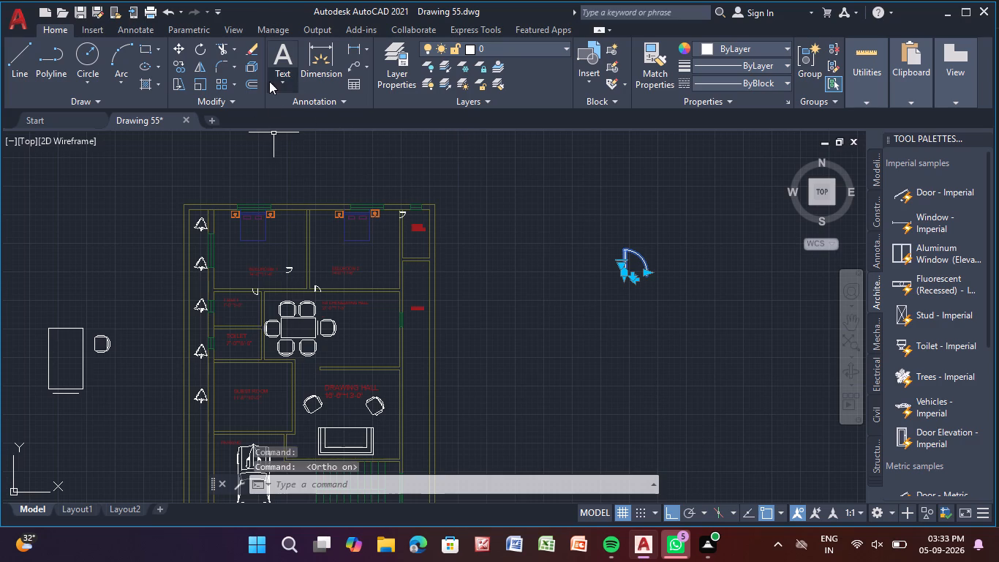
click(195, 59)
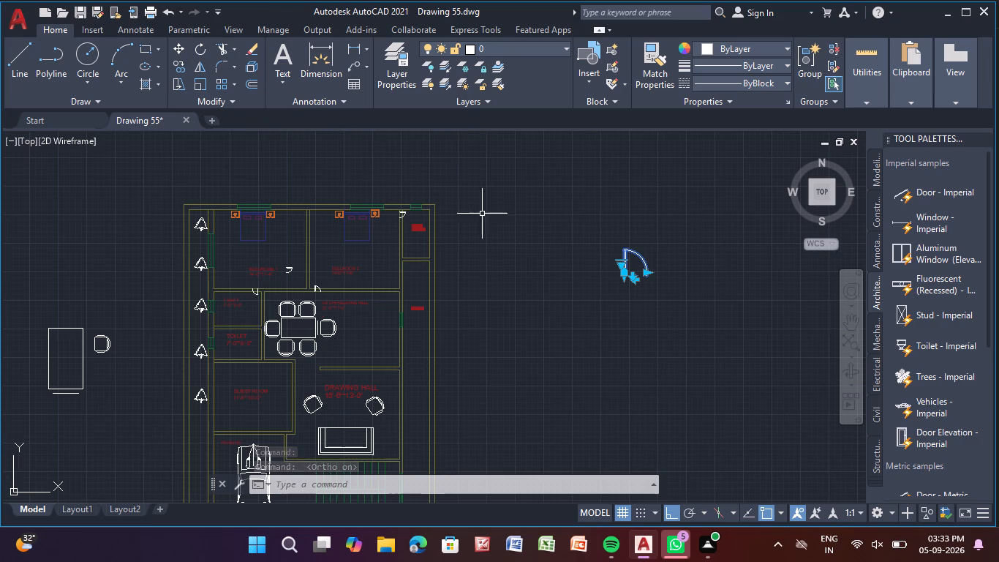
click(195, 62)
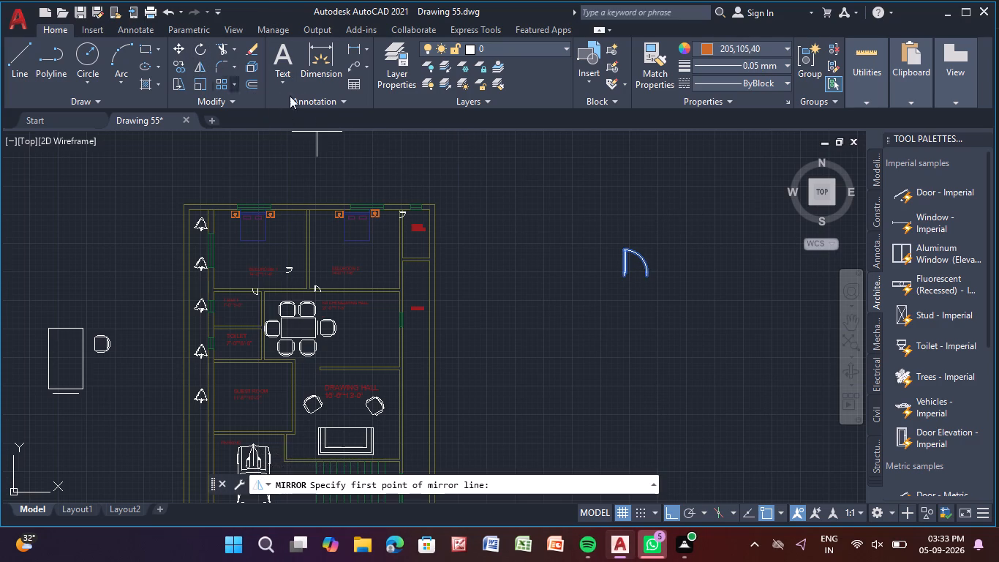
click(649, 269)
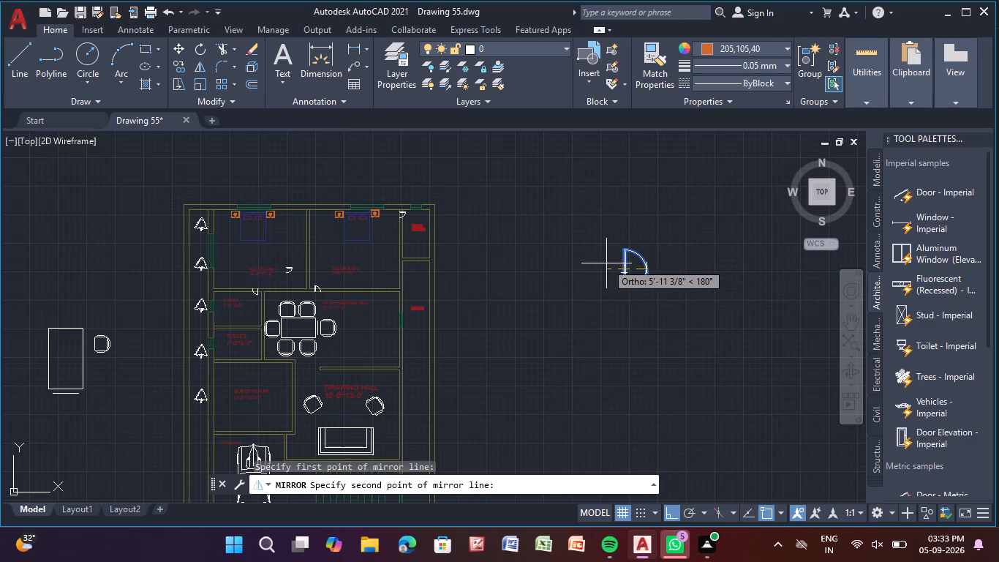
click(671, 235)
drag(694, 266, 672, 235)
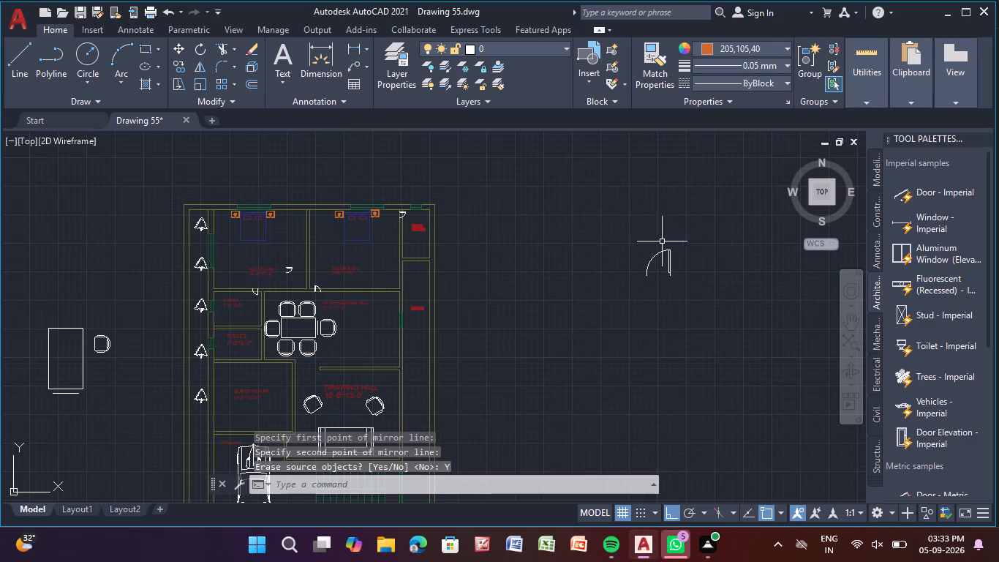
Copy the mirrored door onto the wall between BEEDROOM 1 and the KITCHEN&LIVING HALL, above the dining chairs.
click(652, 255)
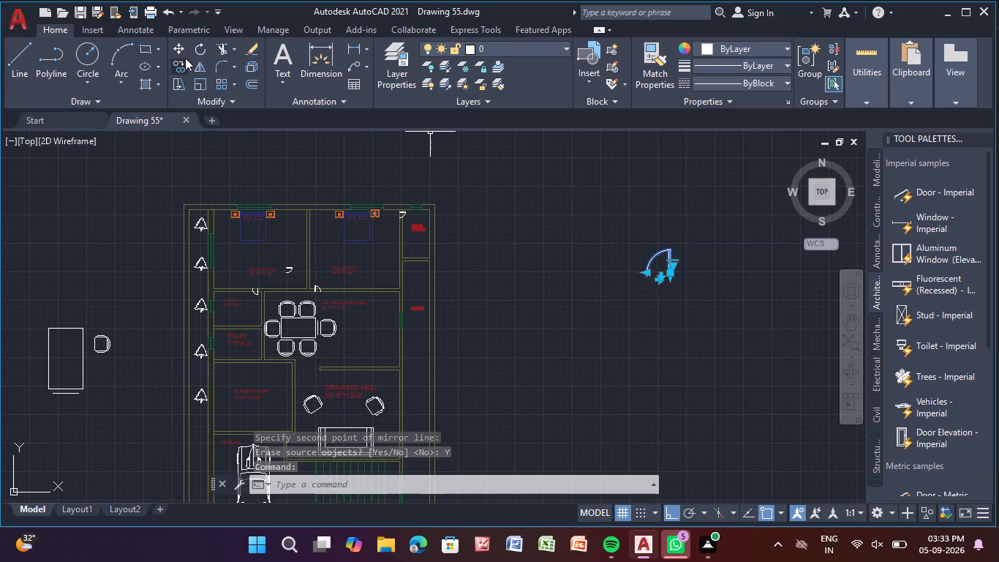
drag(180, 66, 176, 67)
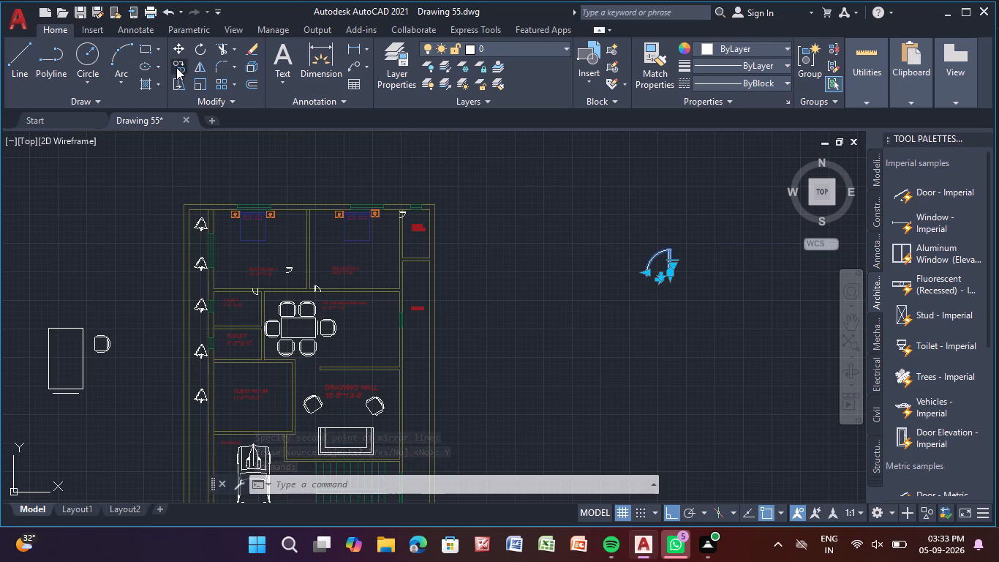
drag(176, 67, 173, 69)
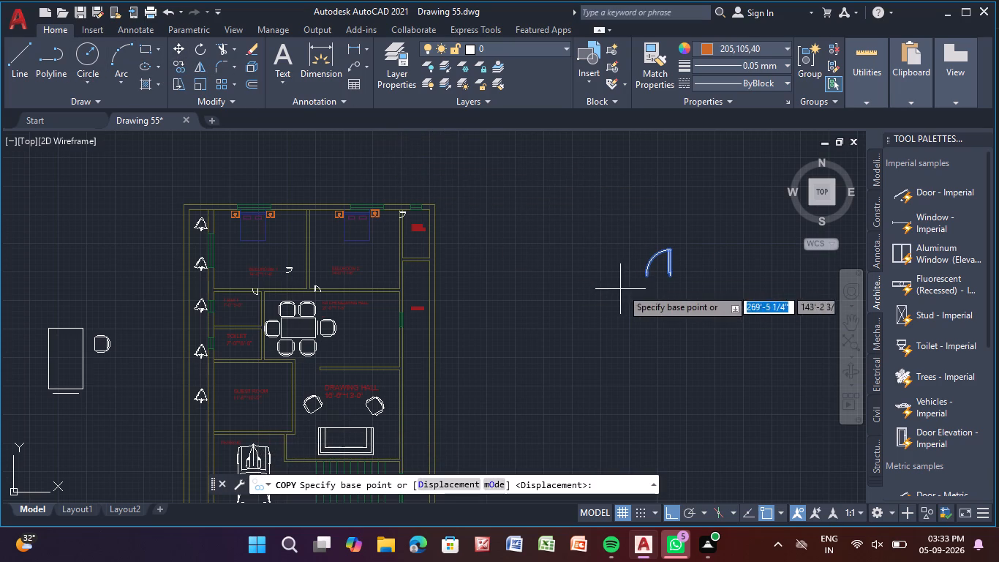
click(673, 263)
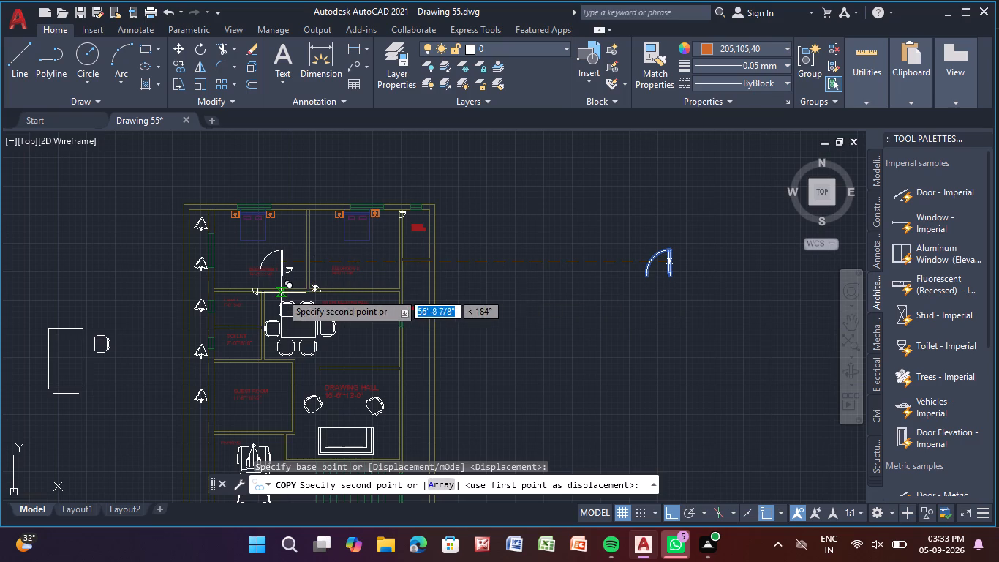
scroll(275, 286, up, 3)
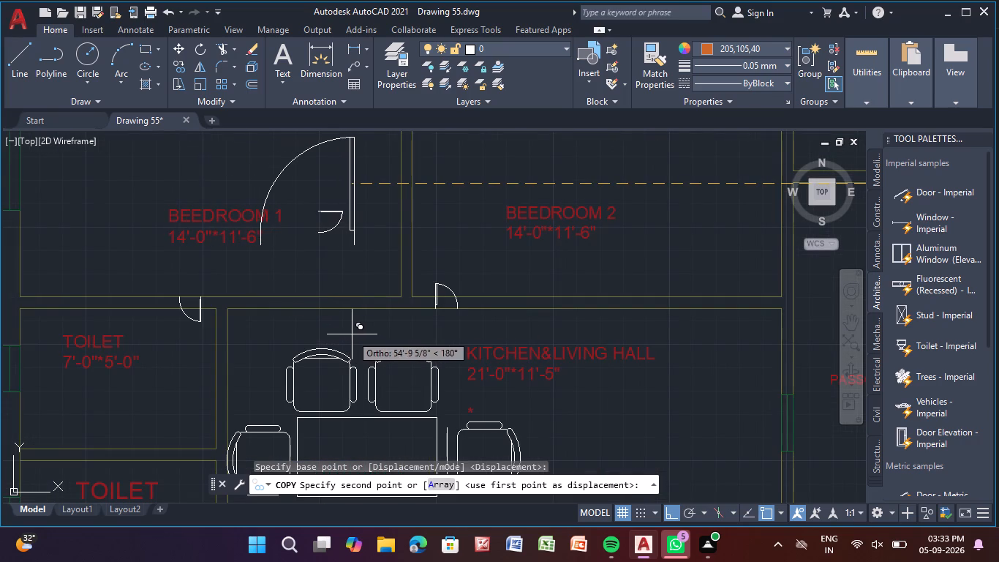
click(355, 316)
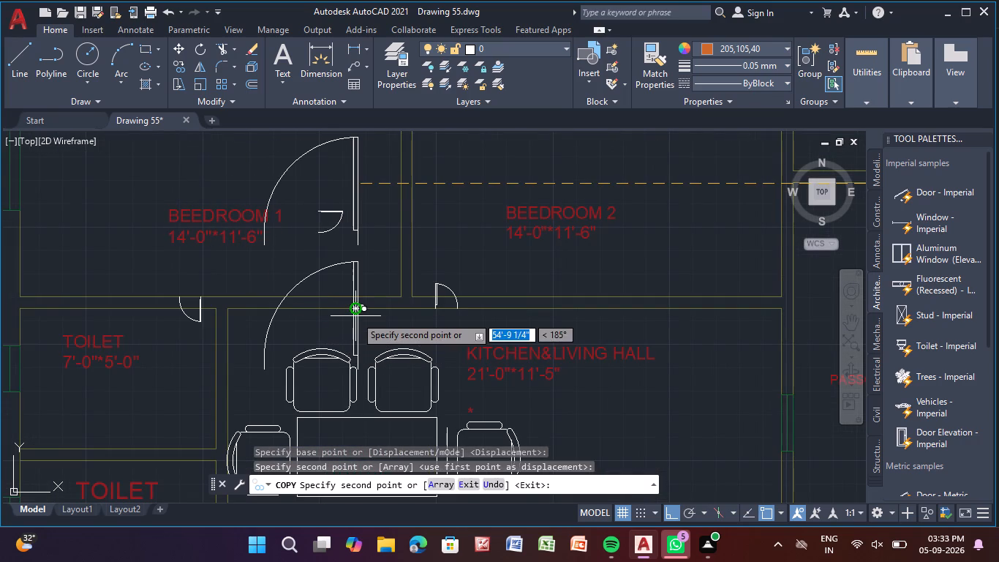
key(Escape)
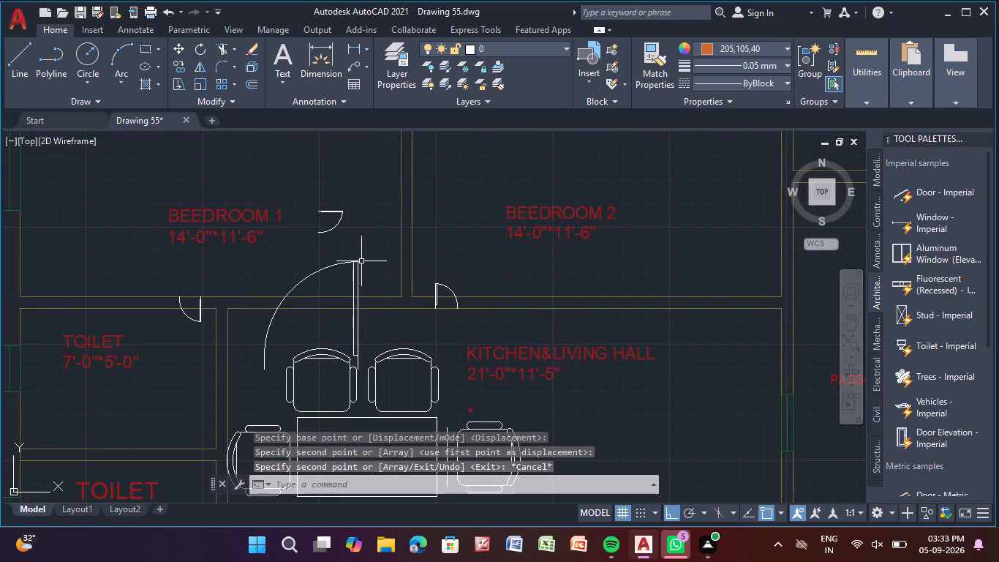
Scale the copied door down freehand about a point on its arc, to roughly the size of the neighbouring doors.
click(316, 271)
text(sc)
key(Return)
click(312, 273)
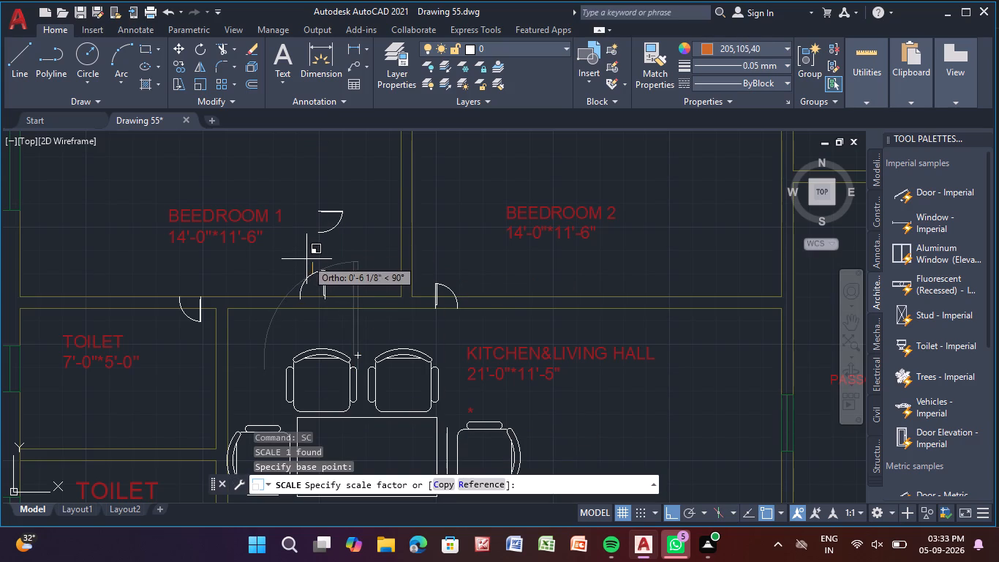
click(306, 259)
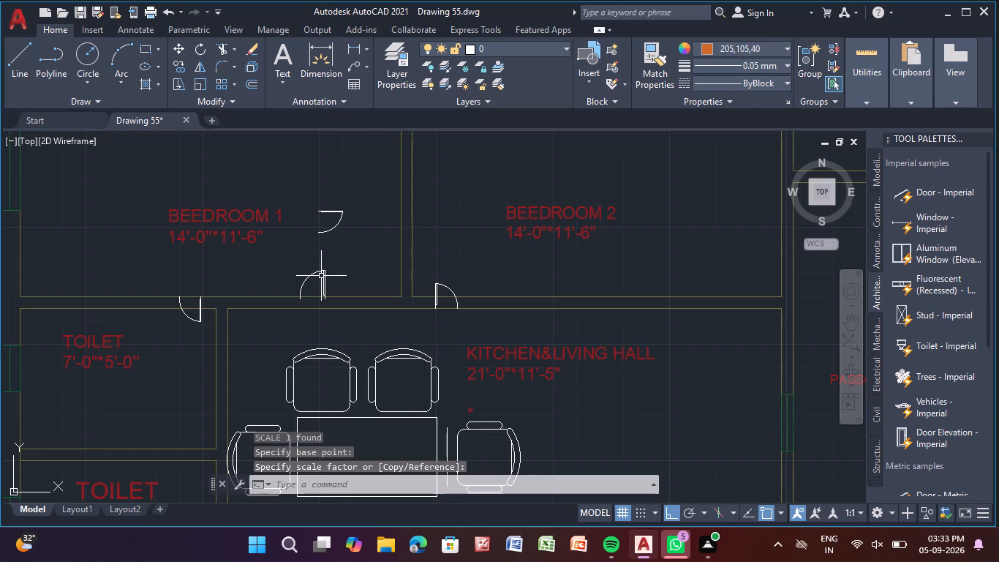
Move the scaled door about 2'-4" east with Polar tracking on, into BEEDROOM 1's south wall just west of the bedroom partition.
click(322, 276)
click(695, 512)
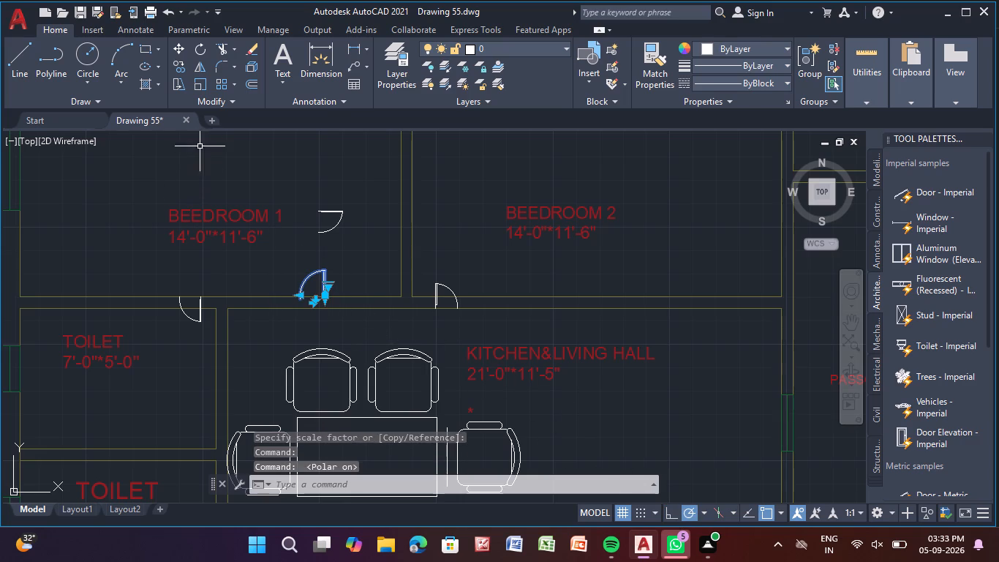
click(186, 47)
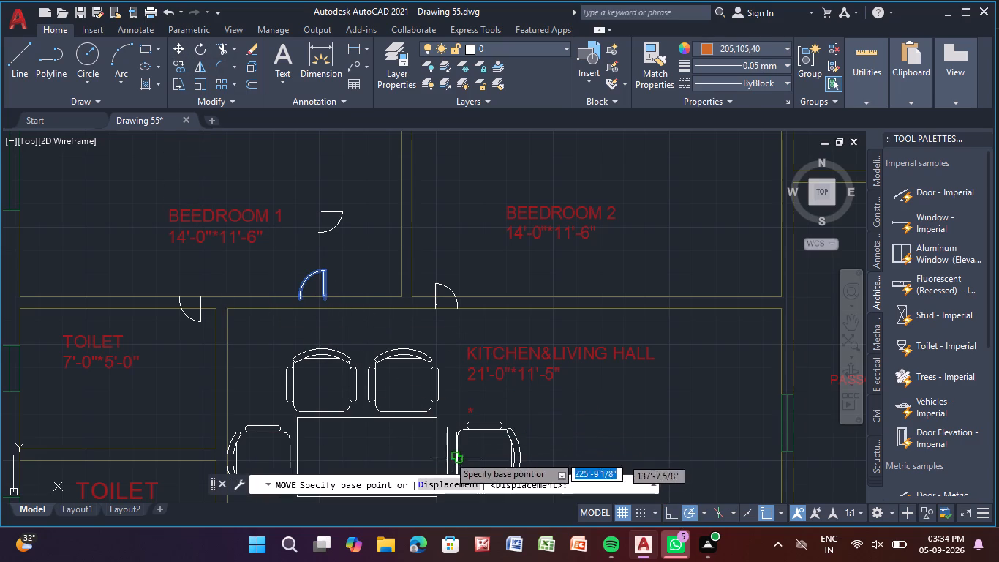
click(317, 293)
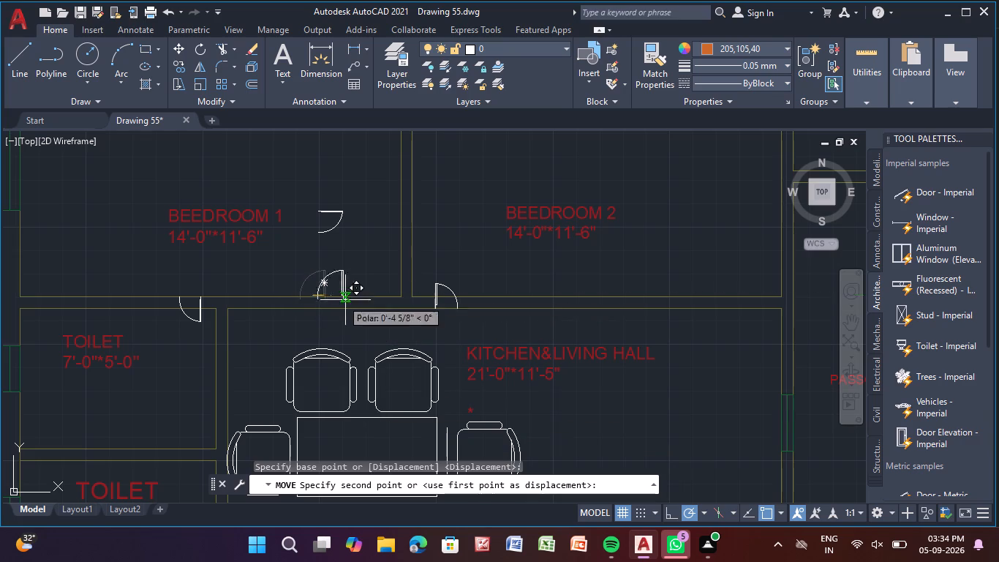
scroll(368, 310, up, 3)
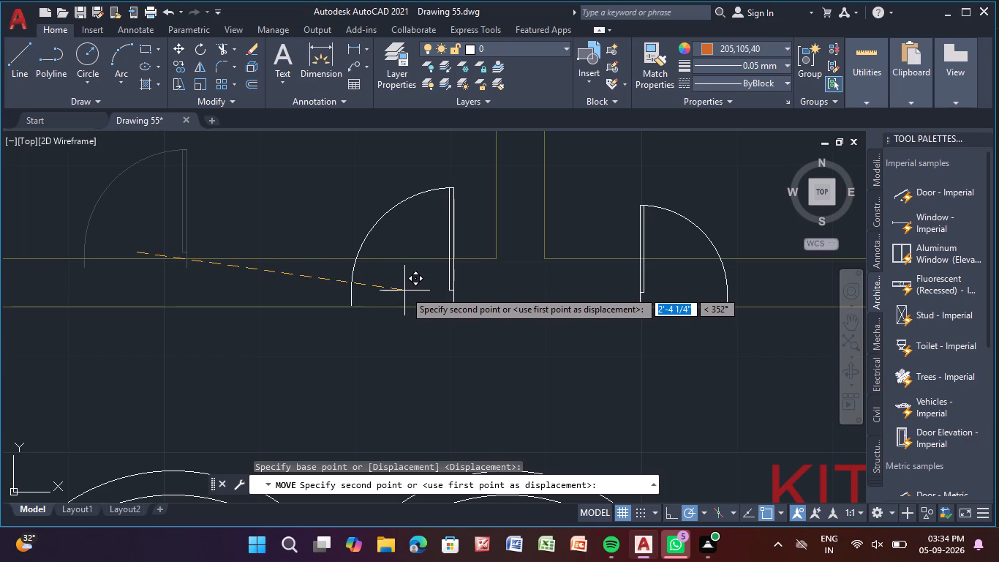
click(405, 291)
Move the west armchair in the DRAWING HALL southeast, closer to the sofa.
scroll(396, 295, down, 4)
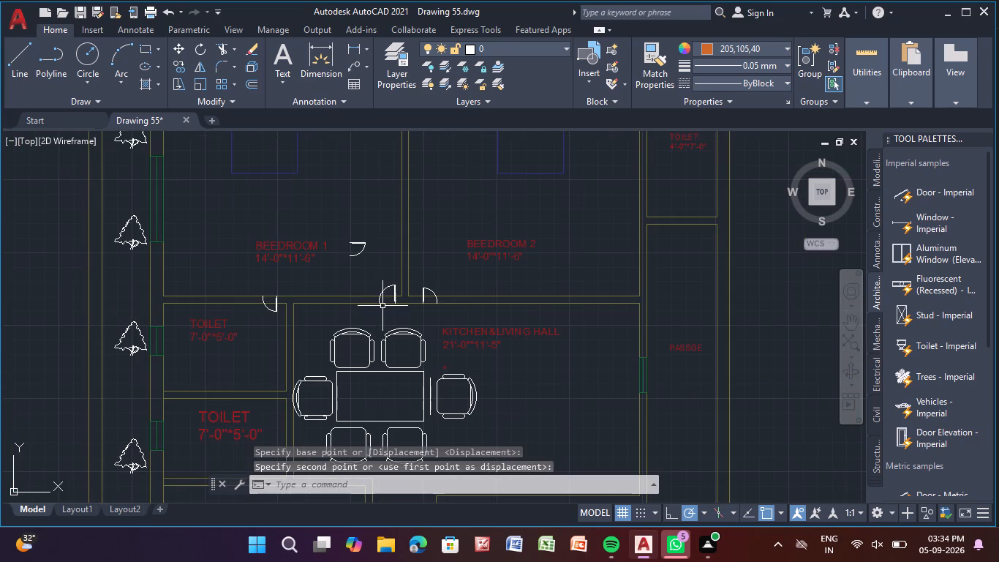
scroll(362, 294, down, 1)
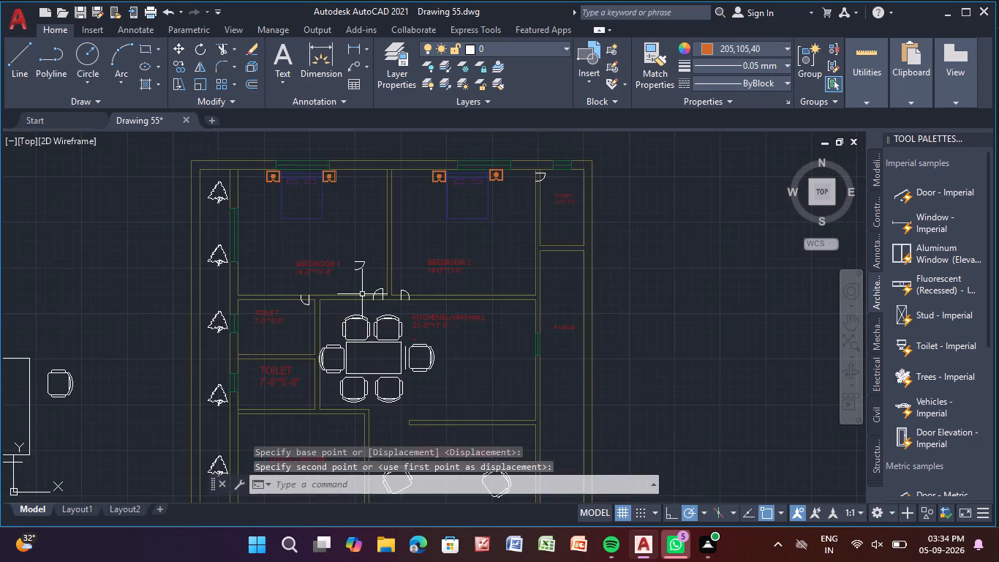
scroll(362, 294, down, 1)
middle_drag(333, 367, 371, 274)
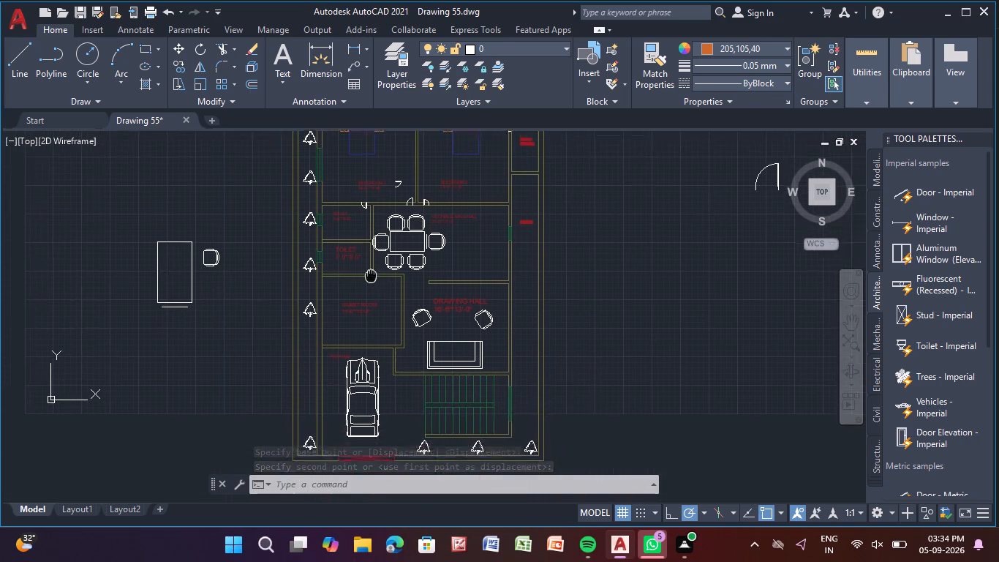
middle_drag(371, 274, 357, 233)
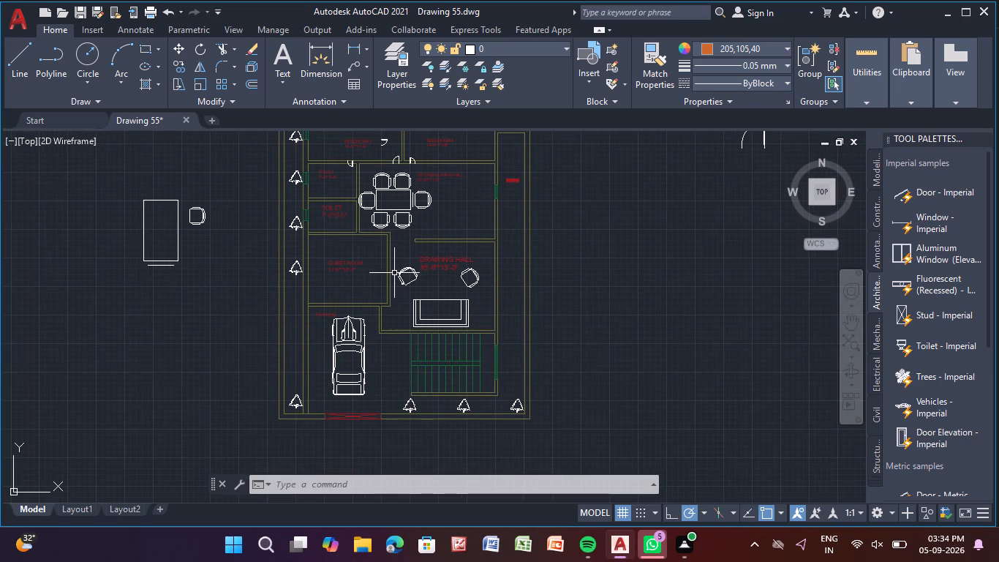
click(403, 275)
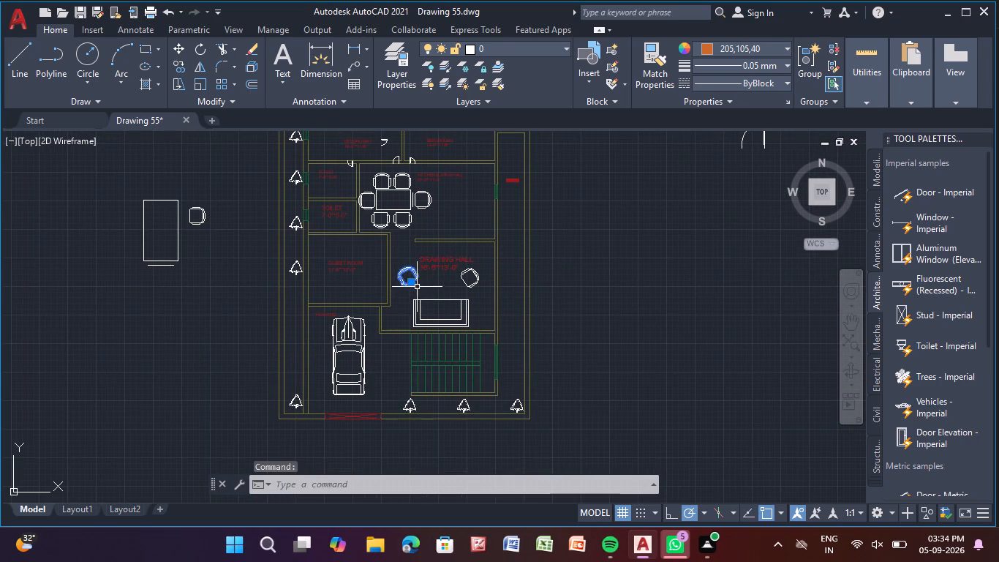
click(407, 282)
click(417, 288)
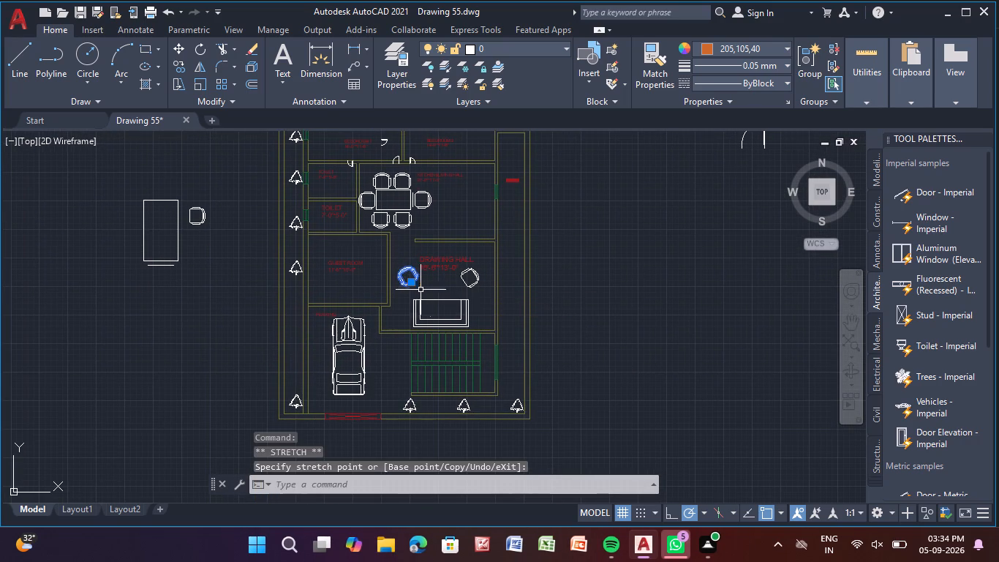
scroll(407, 278, up, 2)
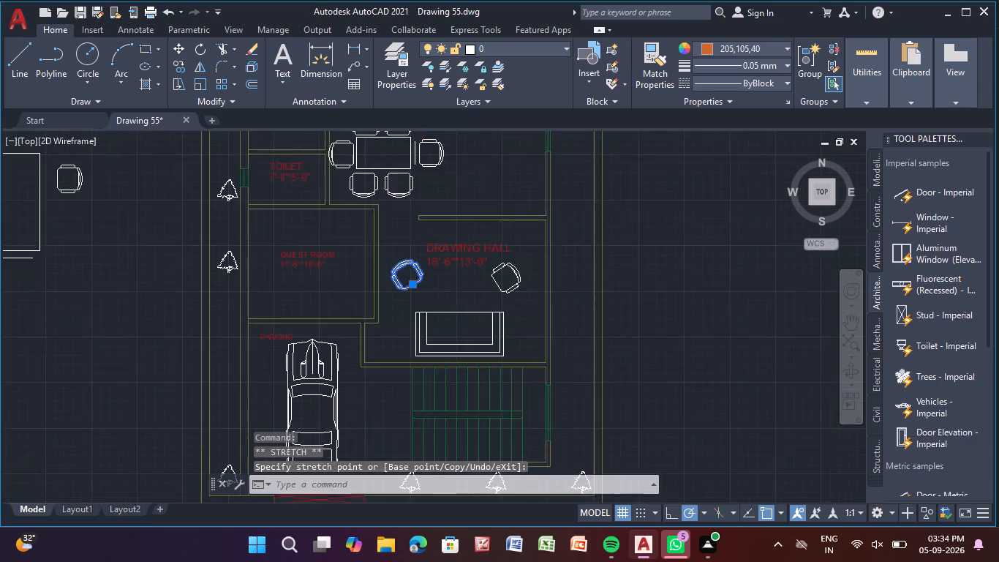
scroll(407, 278, up, 1)
click(417, 296)
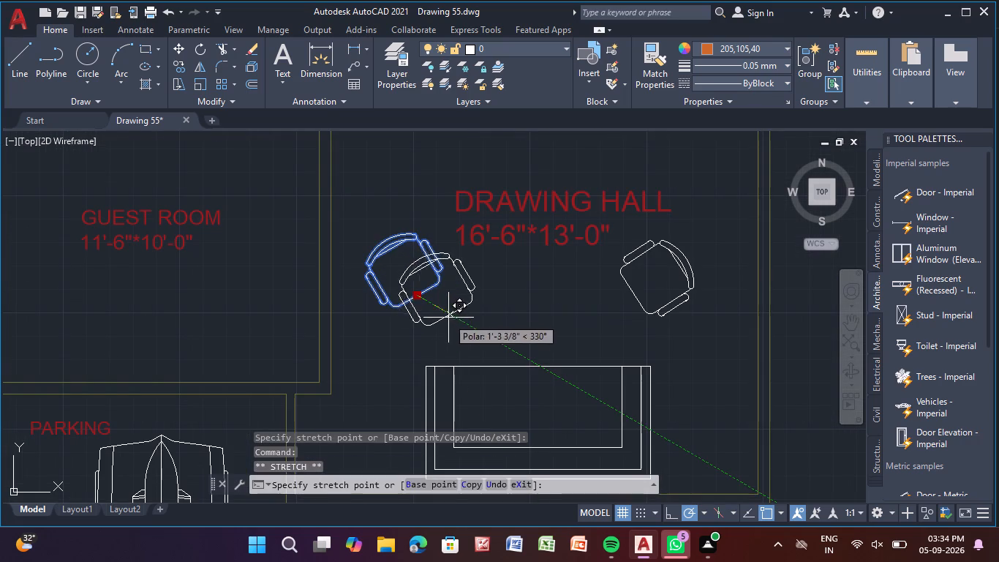
click(454, 323)
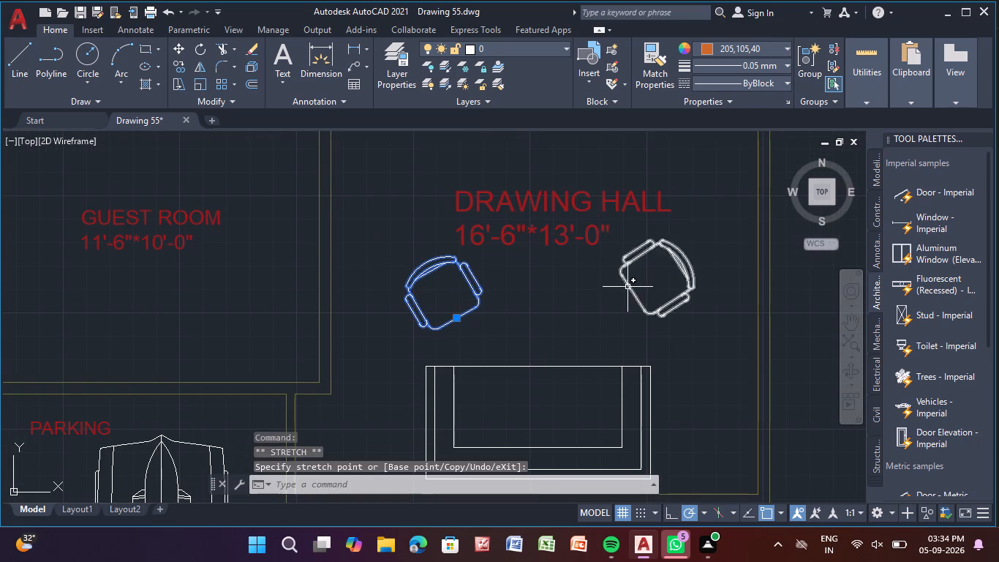
Move the east armchair in the DRAWING HALL southwest, closer to the sofa and opposite the west armchair.
click(630, 285)
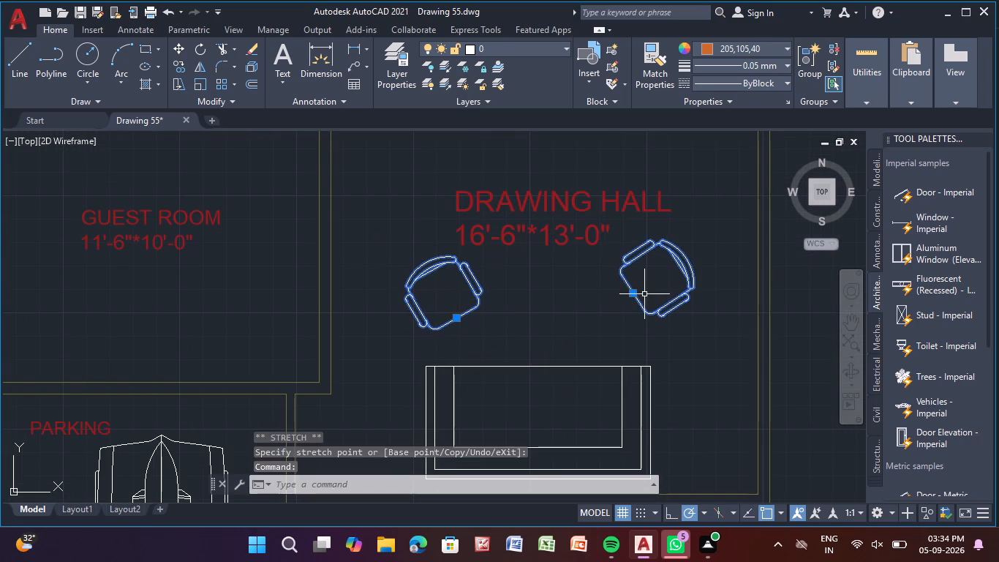
click(630, 295)
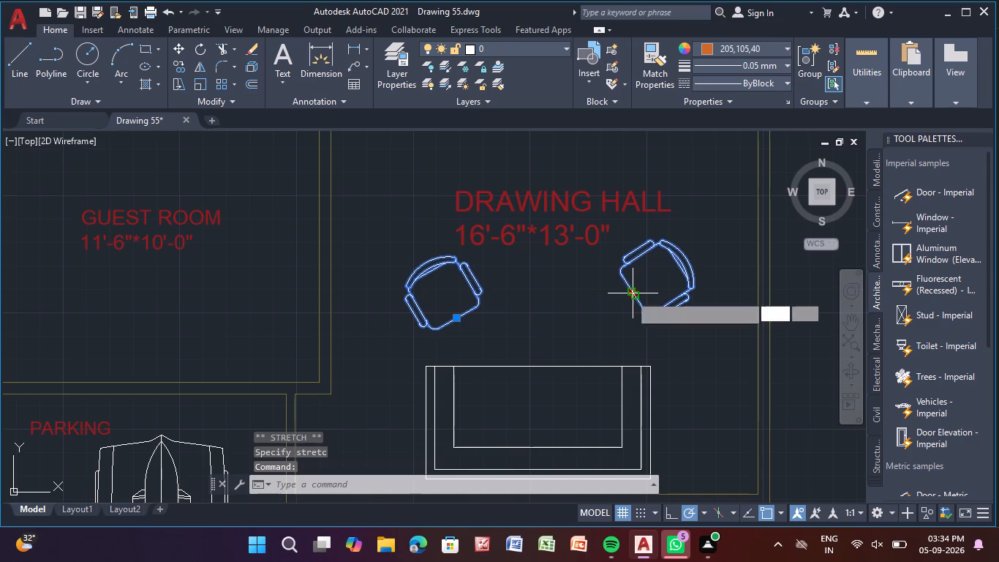
click(591, 307)
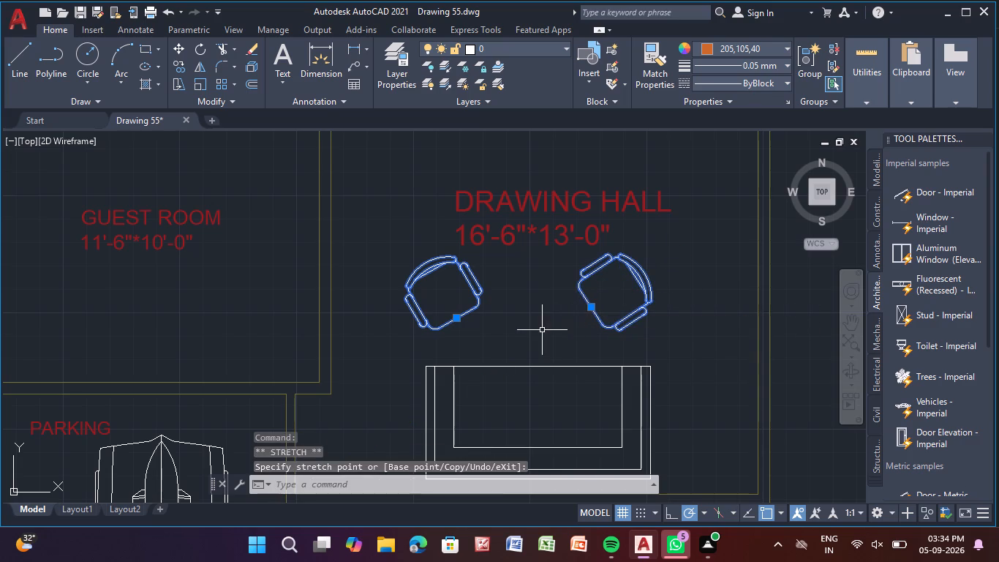
key(Escape)
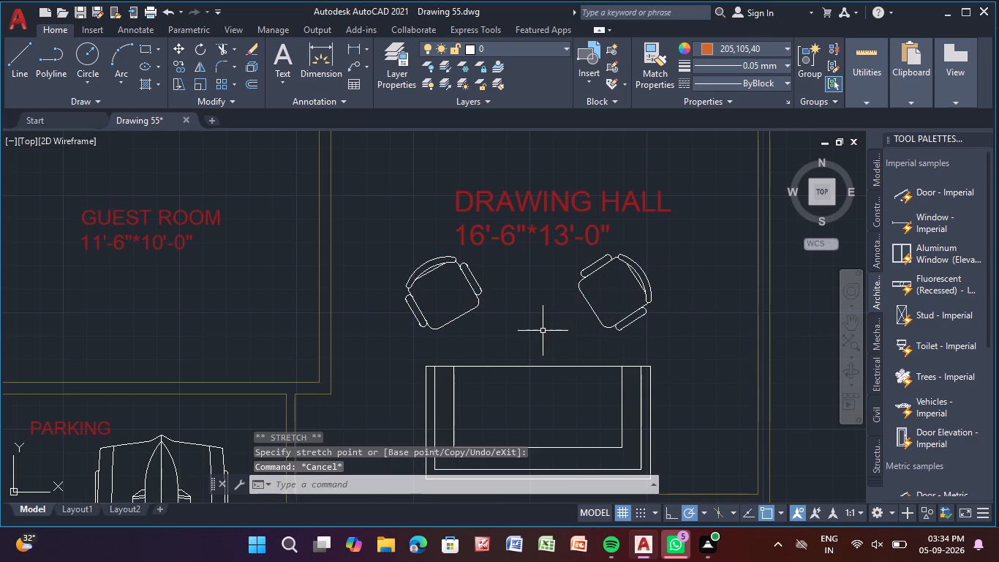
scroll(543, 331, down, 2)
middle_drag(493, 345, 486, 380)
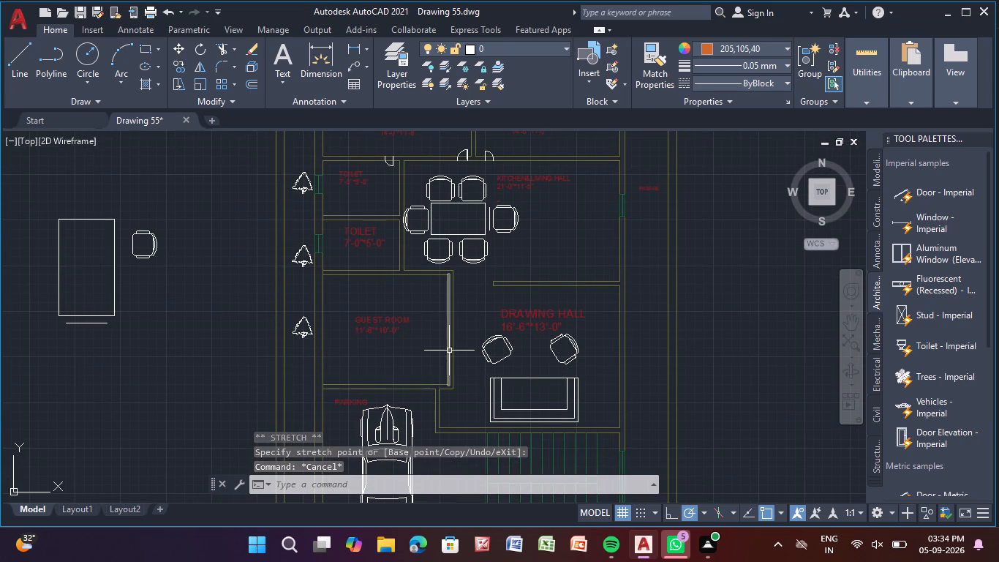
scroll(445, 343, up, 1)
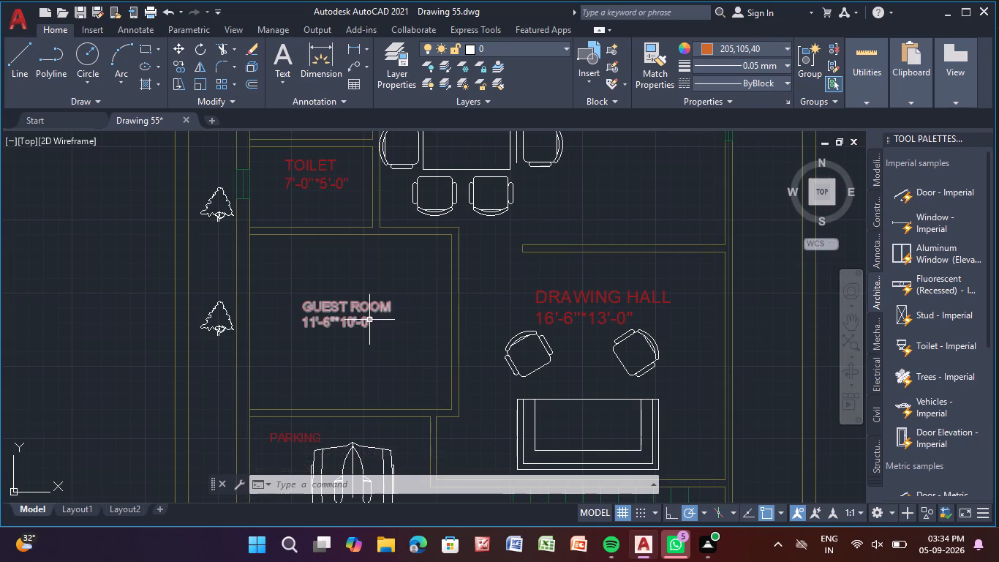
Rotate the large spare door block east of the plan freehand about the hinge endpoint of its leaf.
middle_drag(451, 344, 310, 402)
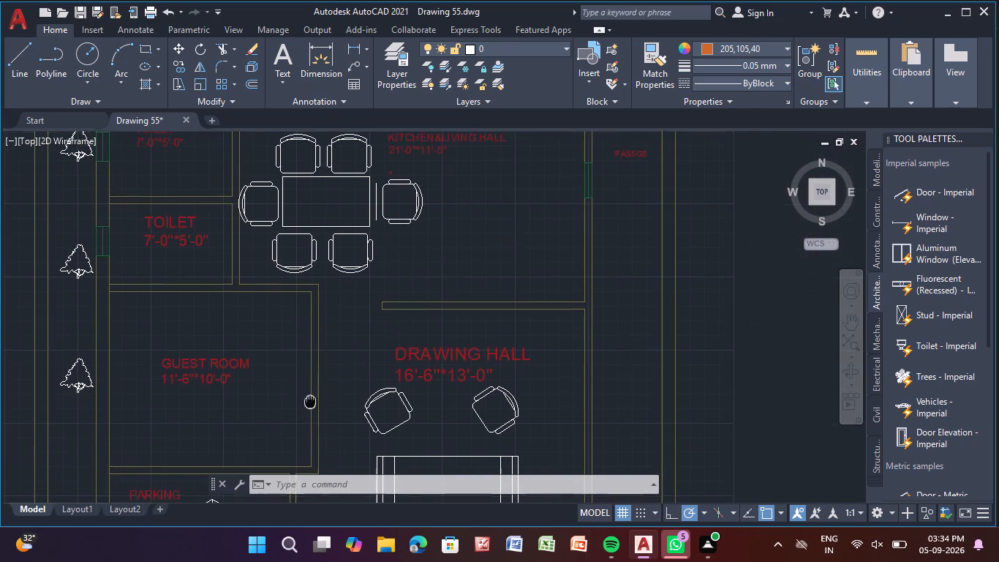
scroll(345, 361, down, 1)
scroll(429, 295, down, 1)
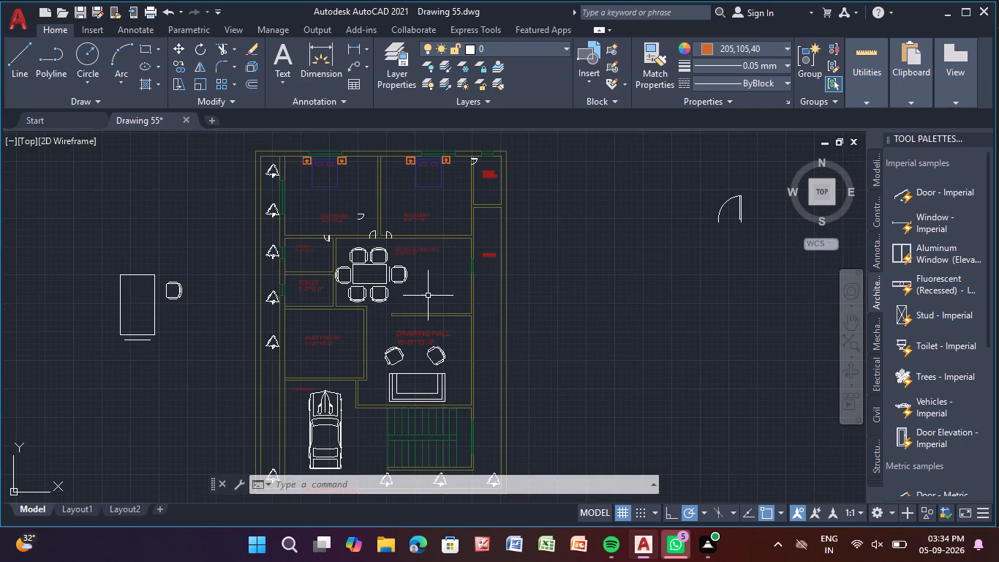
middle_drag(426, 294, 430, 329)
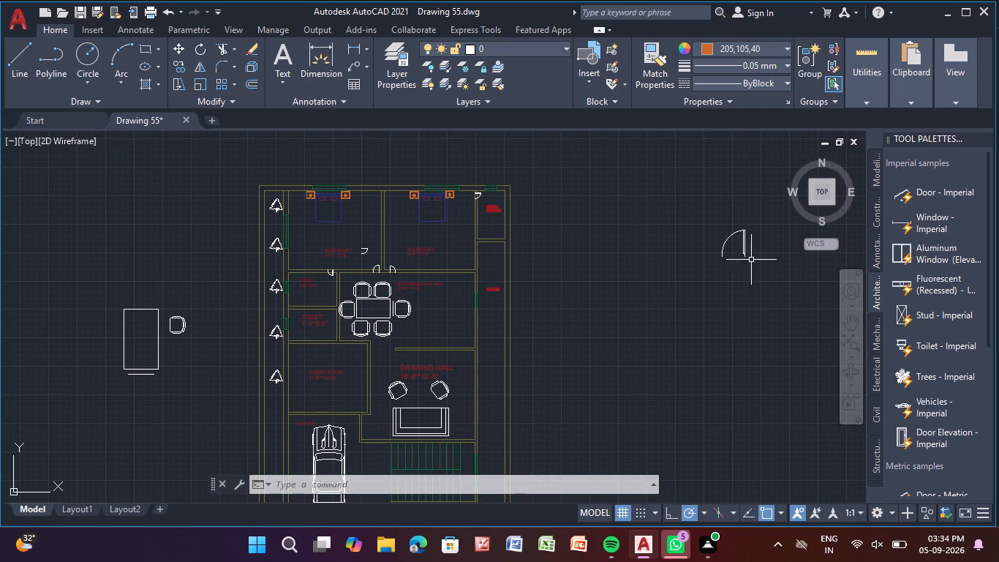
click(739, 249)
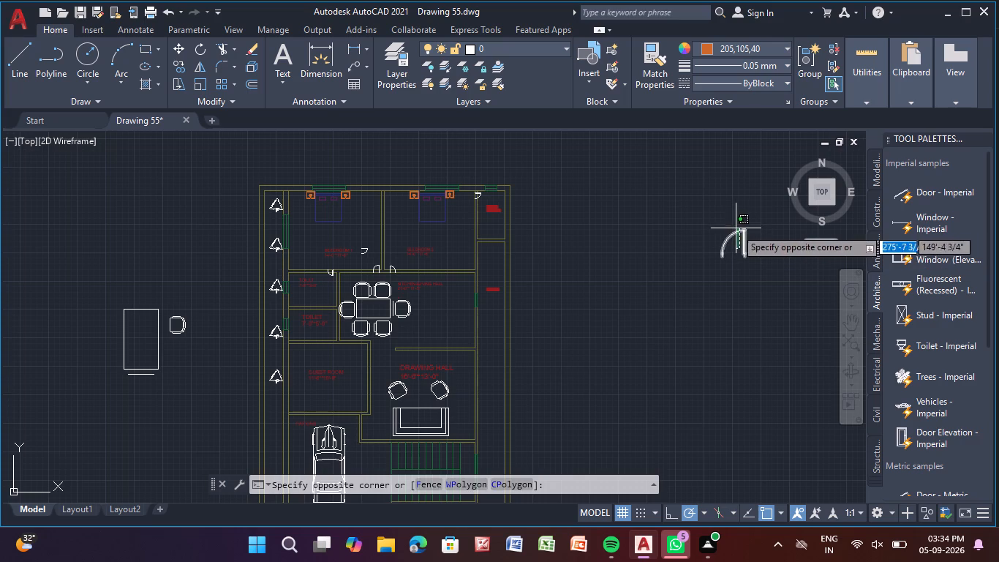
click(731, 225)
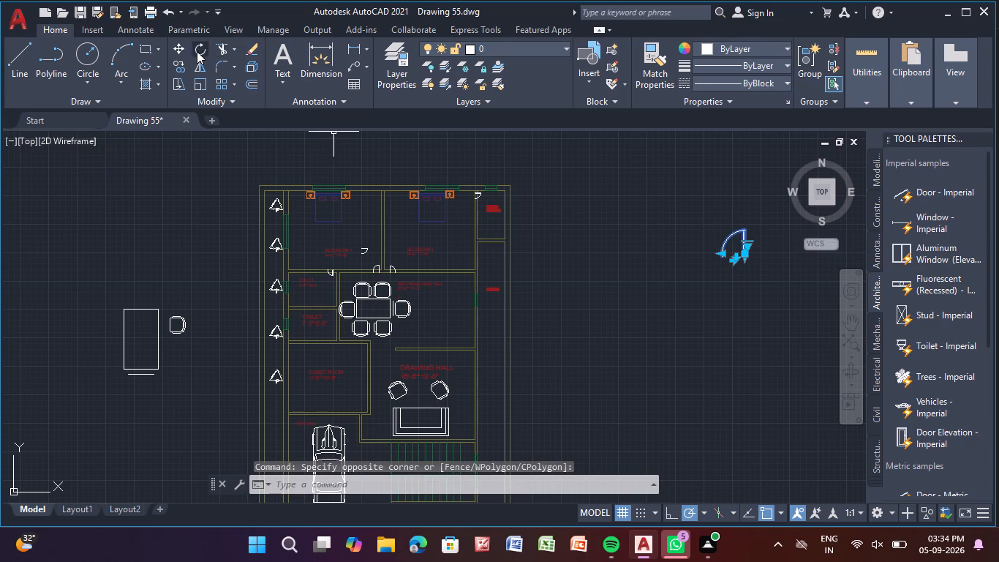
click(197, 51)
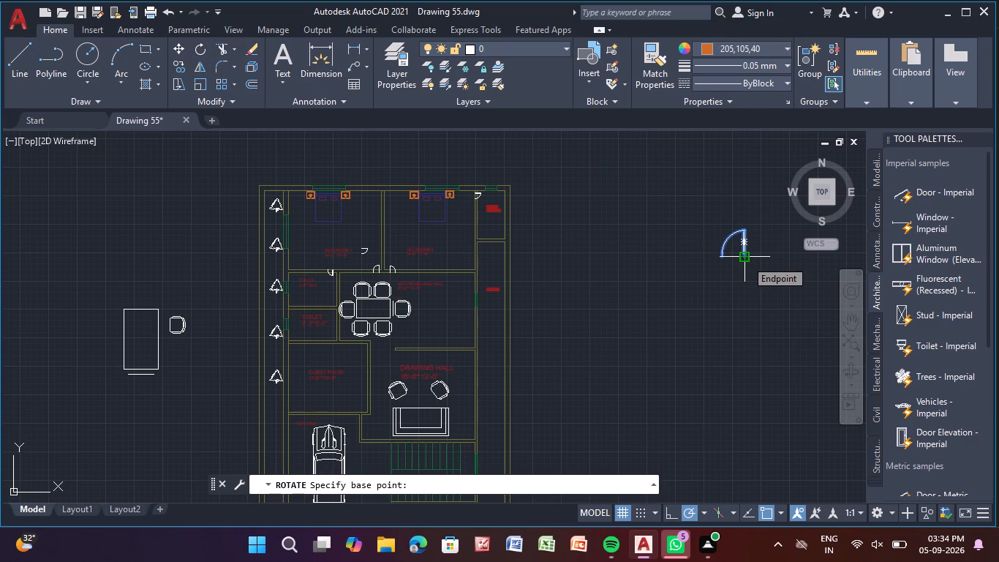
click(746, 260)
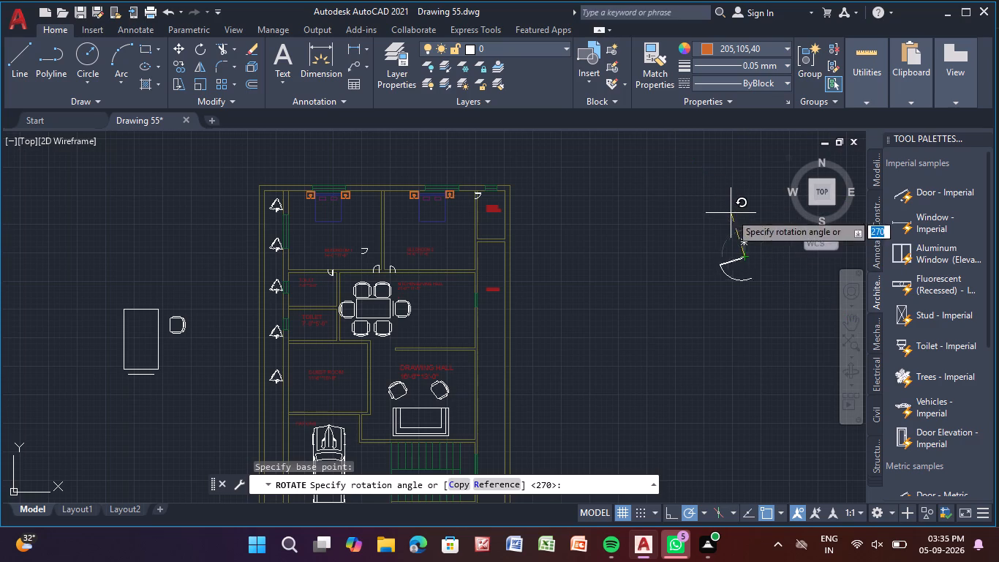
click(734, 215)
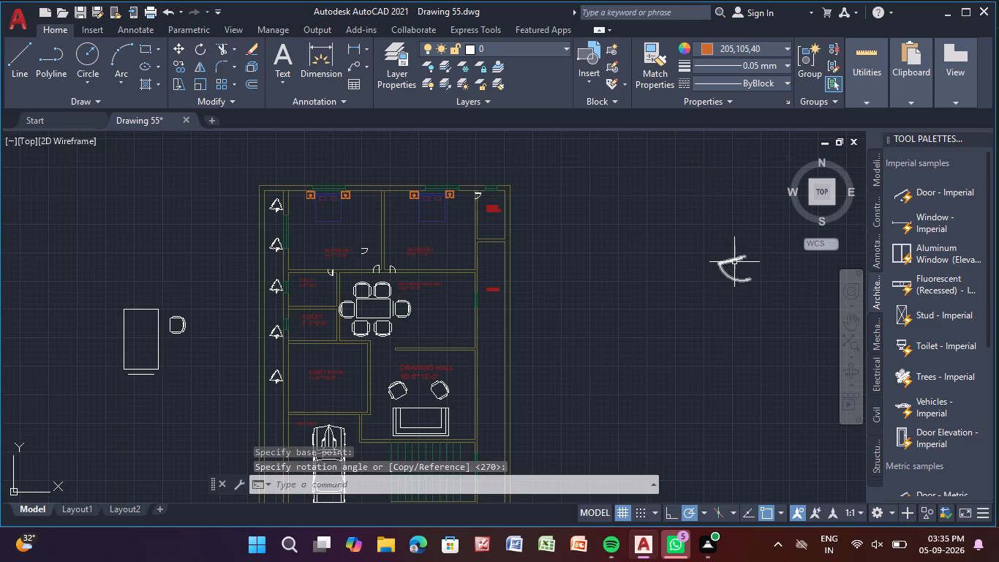
Delete the large spare door block lying outside the plan to the east.
click(734, 262)
key(Delete)
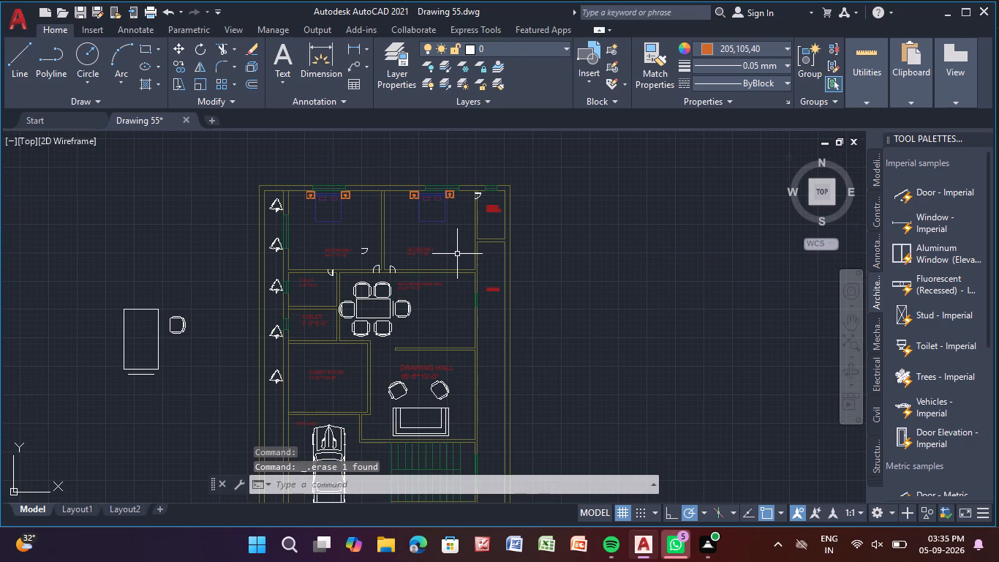
Mirror the loose door in BEEDROOM 1 about a vertical line through its hinge end with Ortho on, erasing the source.
scroll(364, 257, up, 3)
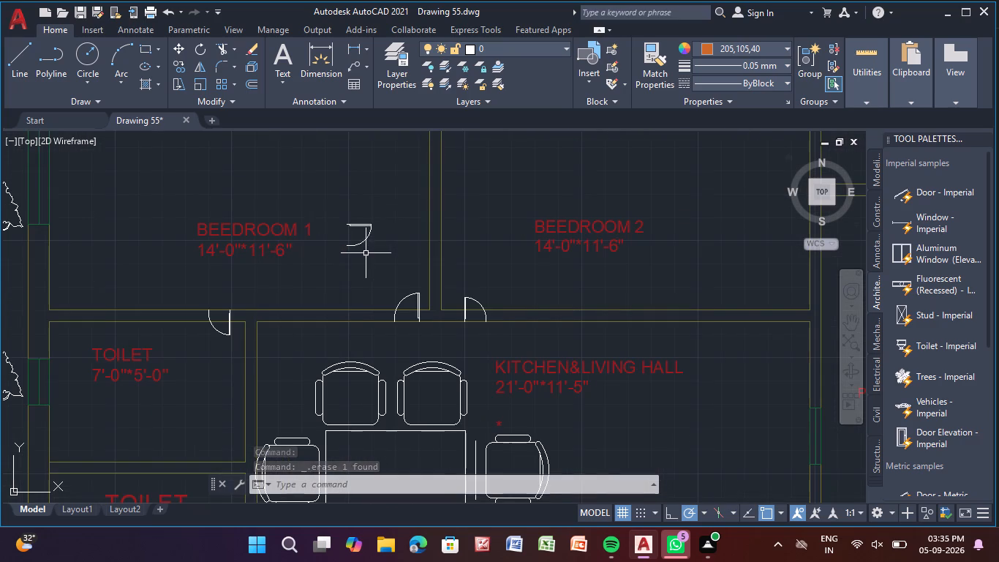
drag(360, 240, 363, 247)
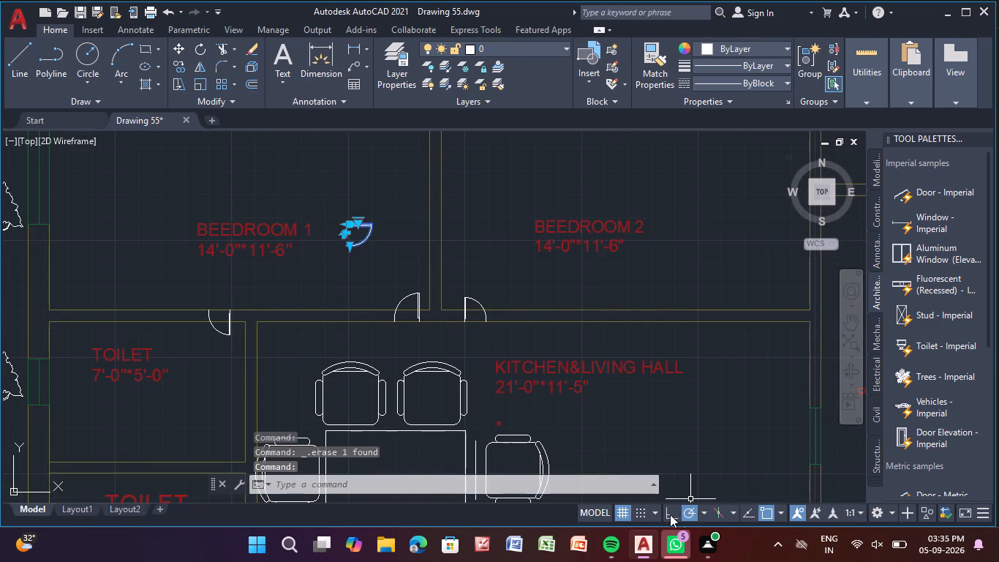
click(668, 514)
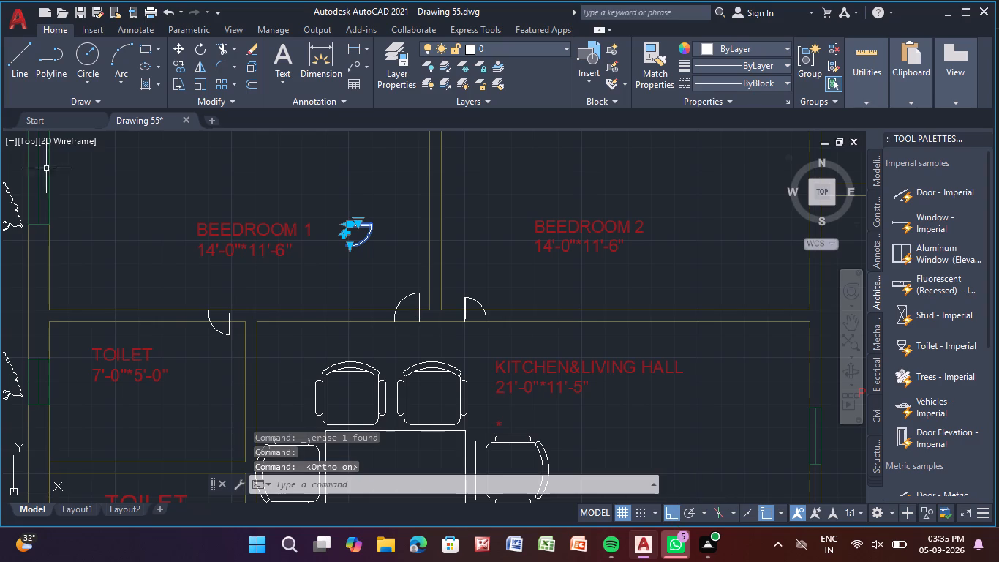
click(195, 68)
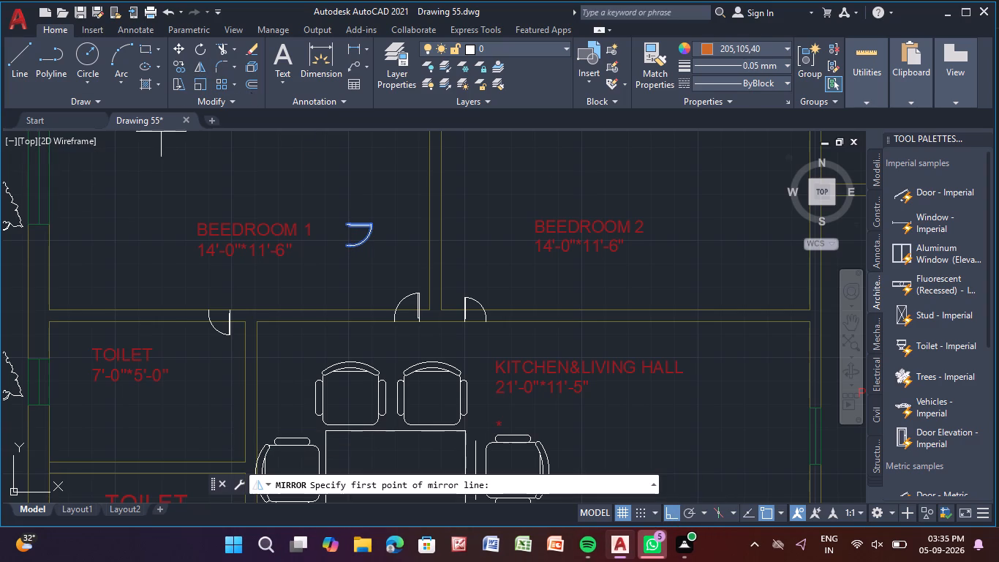
click(353, 223)
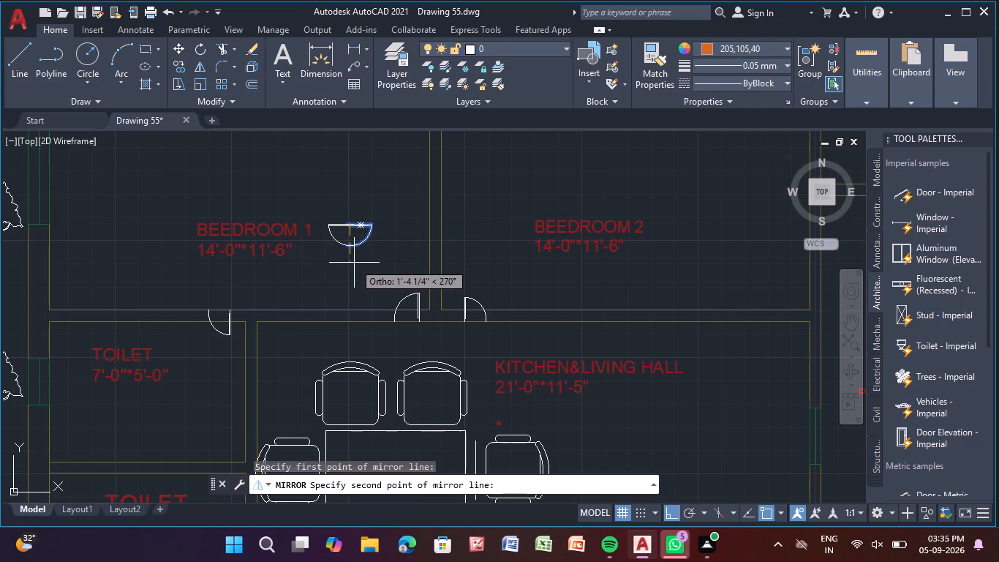
click(354, 263)
drag(388, 297, 354, 263)
Copy the mirrored door about 14'-9 1/2" south with Polar tracking on, into GUEST ROOM's east wall near its north corner.
click(336, 226)
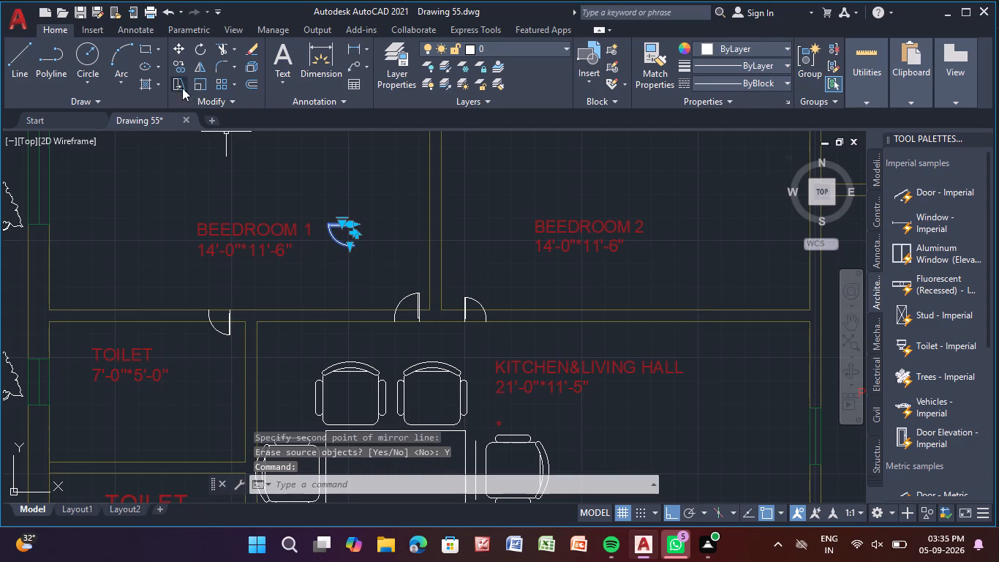
click(178, 64)
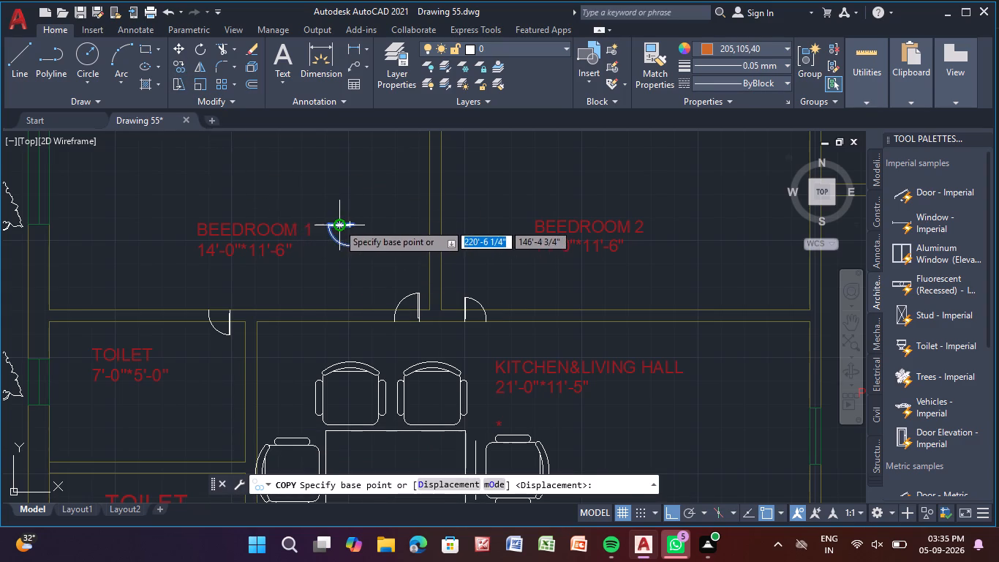
click(338, 223)
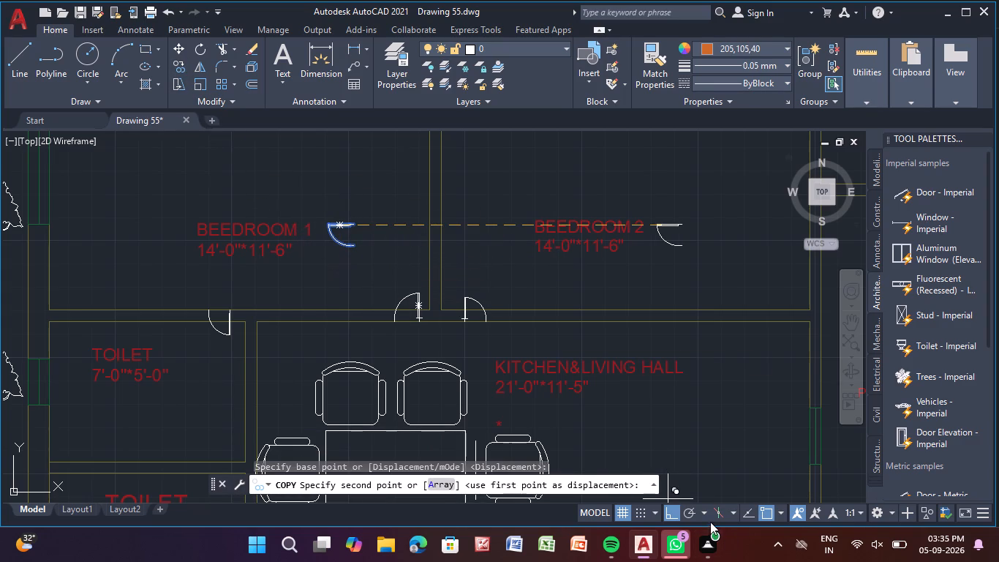
click(692, 514)
middle_drag(324, 344, 336, 268)
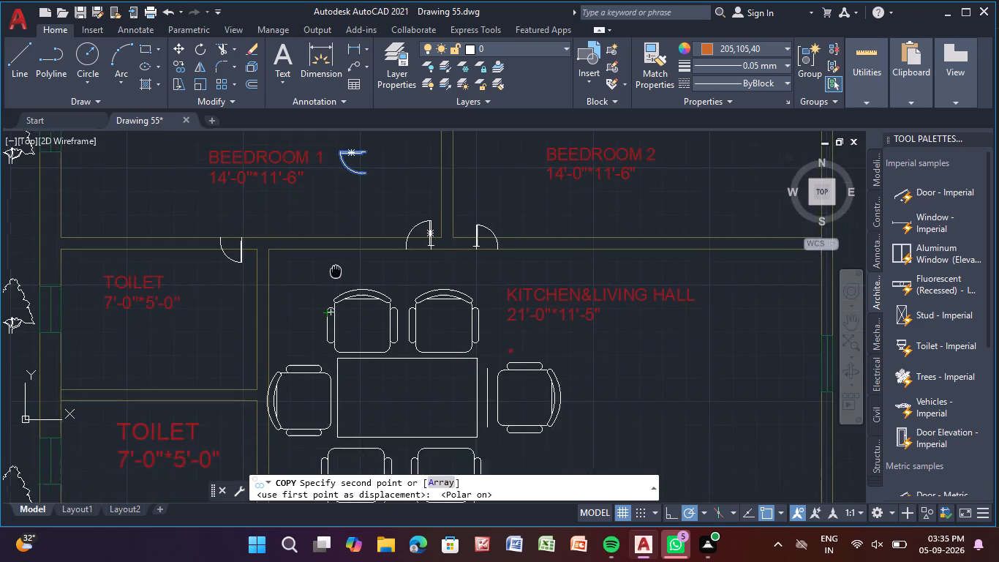
middle_drag(336, 268, 347, 145)
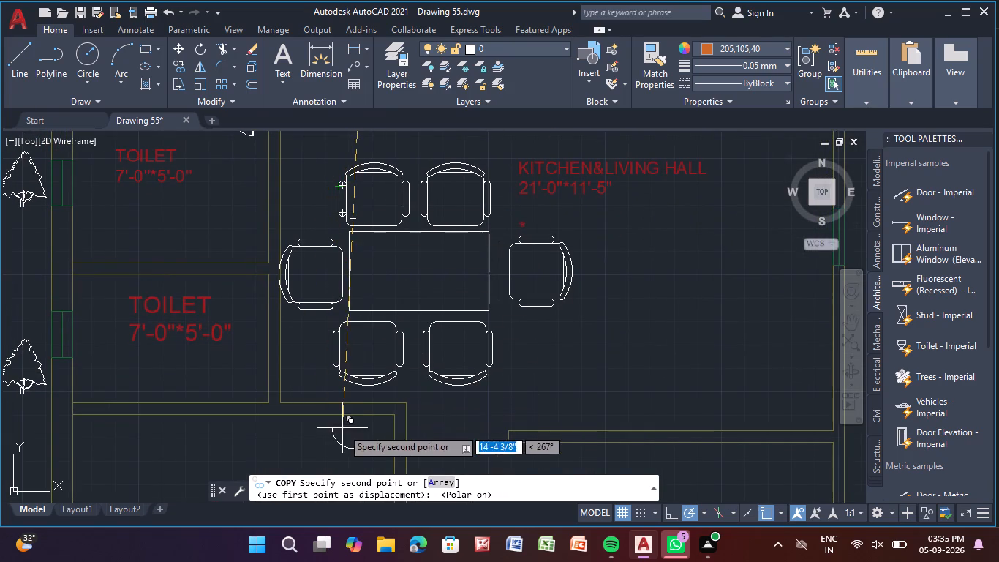
middle_drag(343, 425, 357, 193)
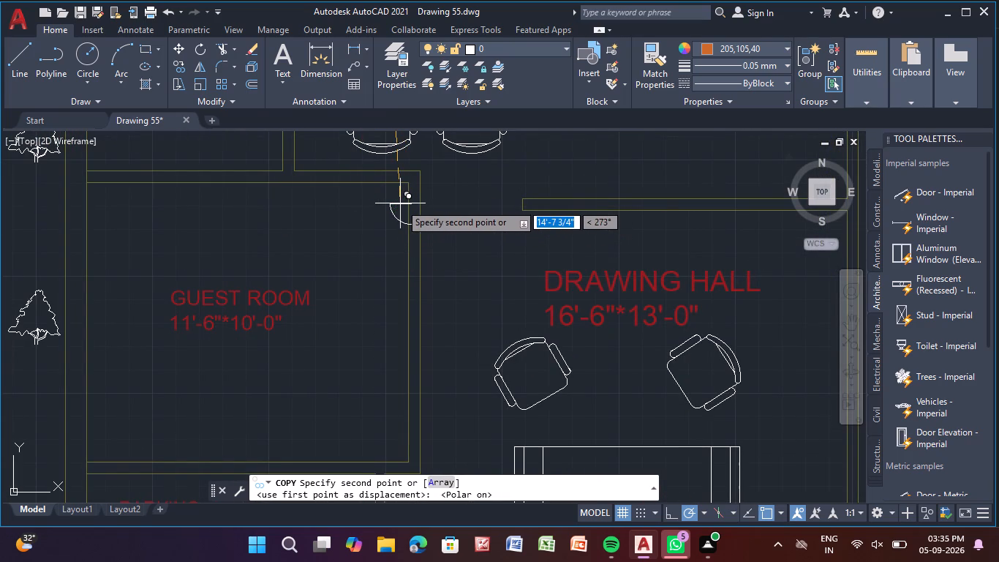
middle_drag(399, 274, 402, 296)
scroll(411, 244, up, 2)
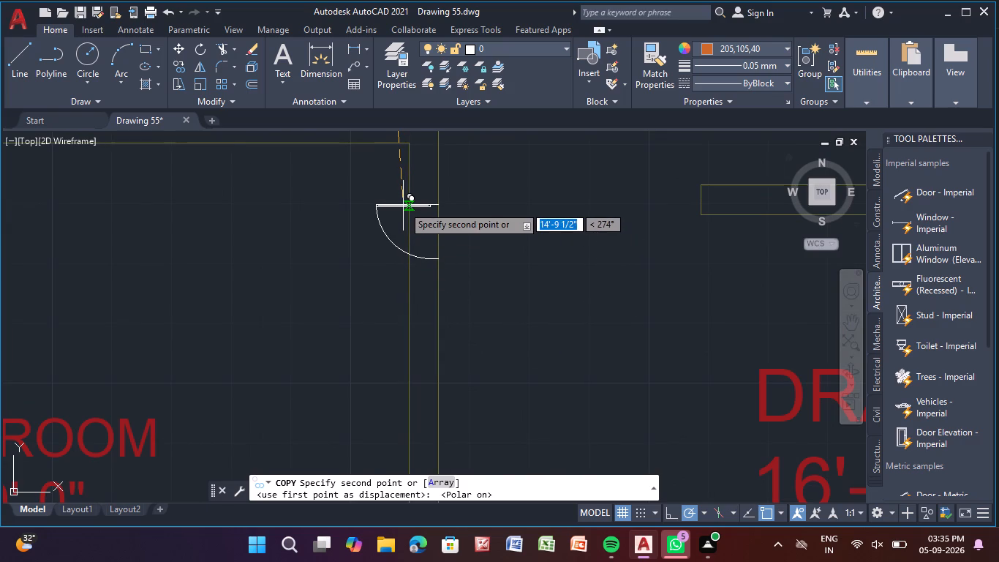
click(403, 204)
scroll(252, 233, down, 3)
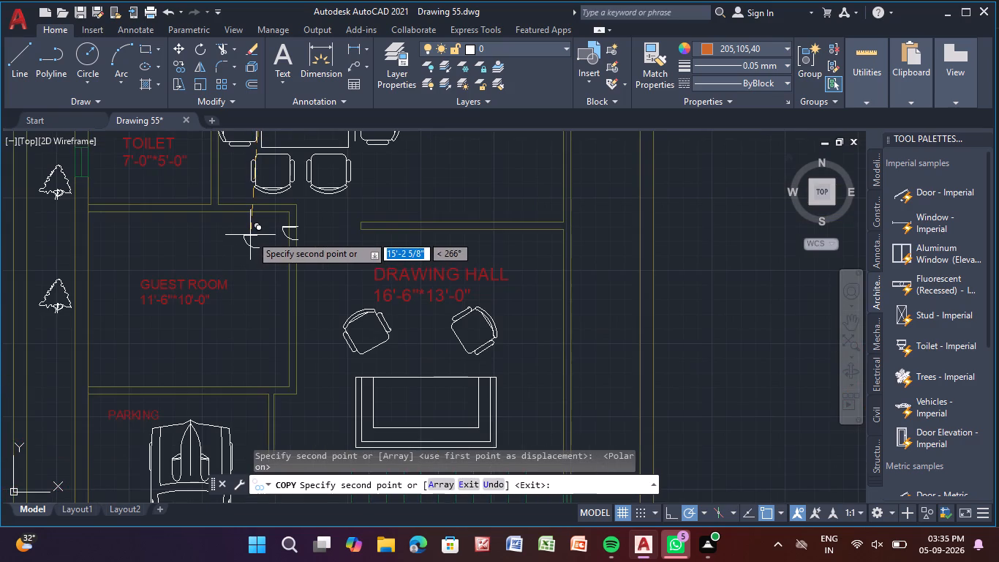
middle_drag(208, 201, 253, 334)
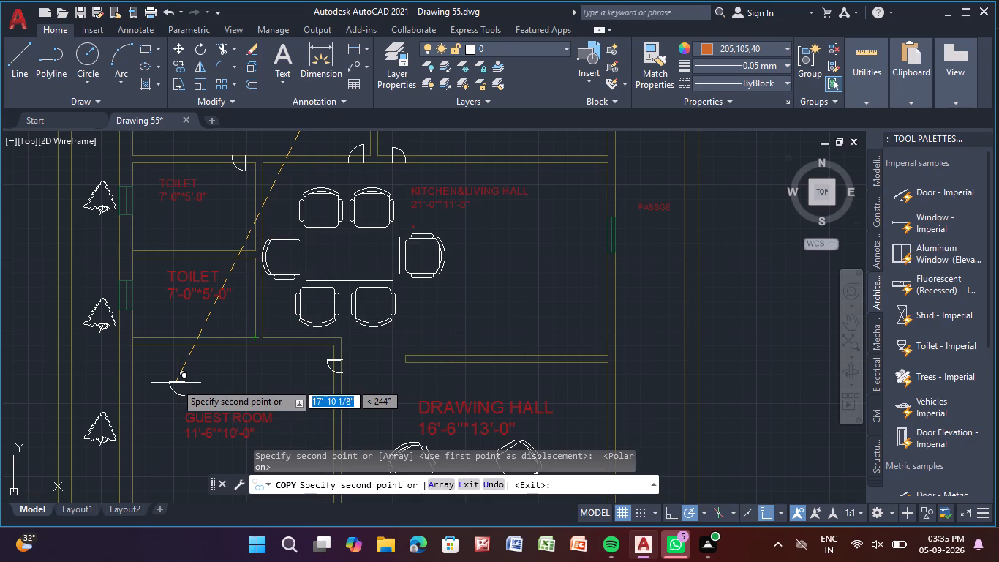
key(Escape)
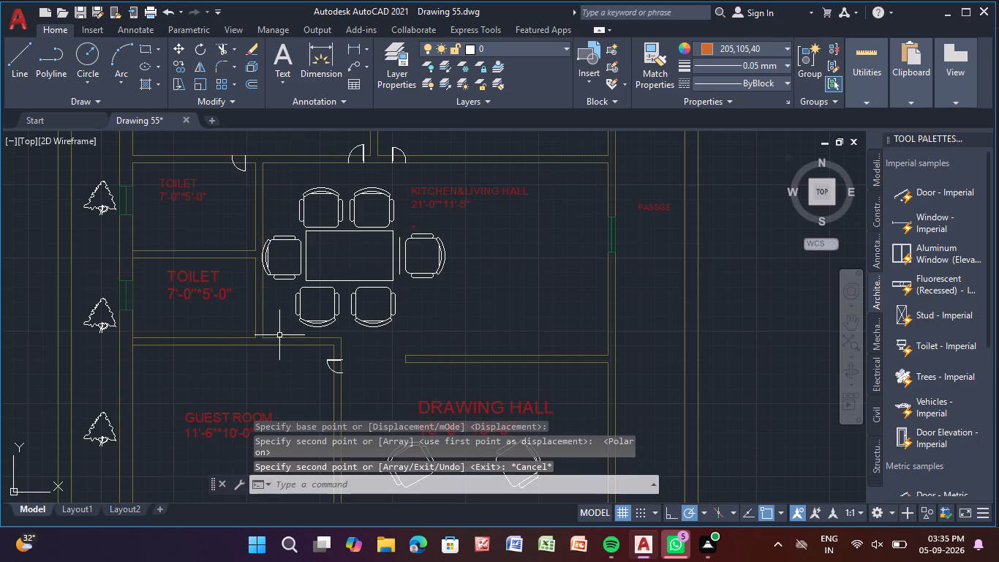
Copy the door in BEEDROOM 1's south wall about 12'-6 1/2" southwest, into the wall between the southern TOILET and GUEST ROOM.
scroll(274, 378, down, 1)
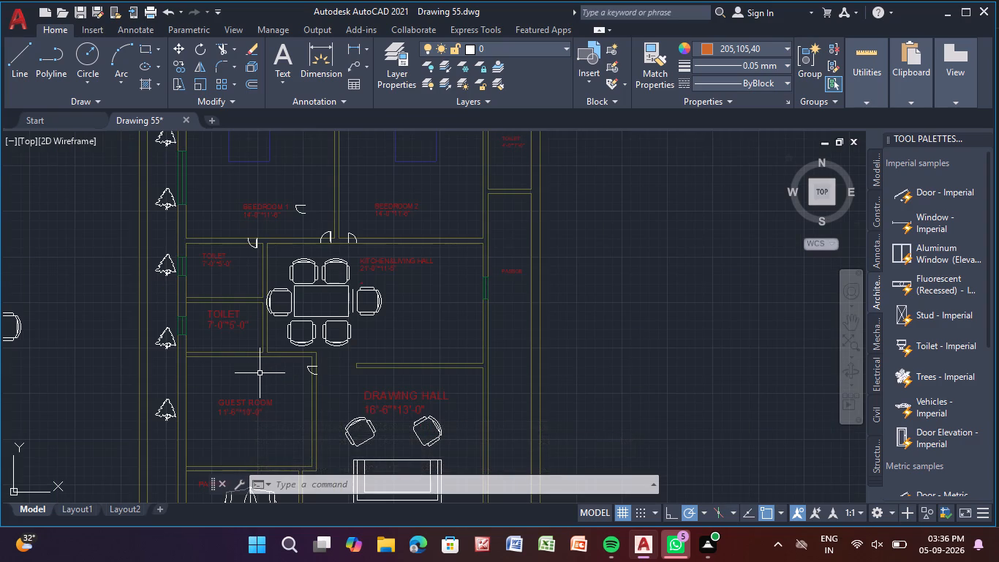
middle_drag(260, 373, 308, 469)
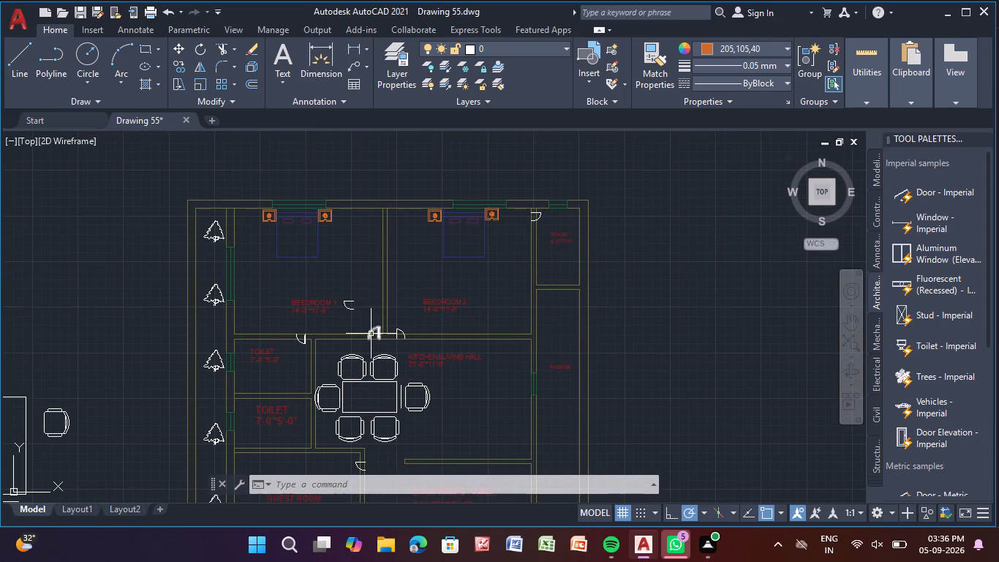
click(371, 333)
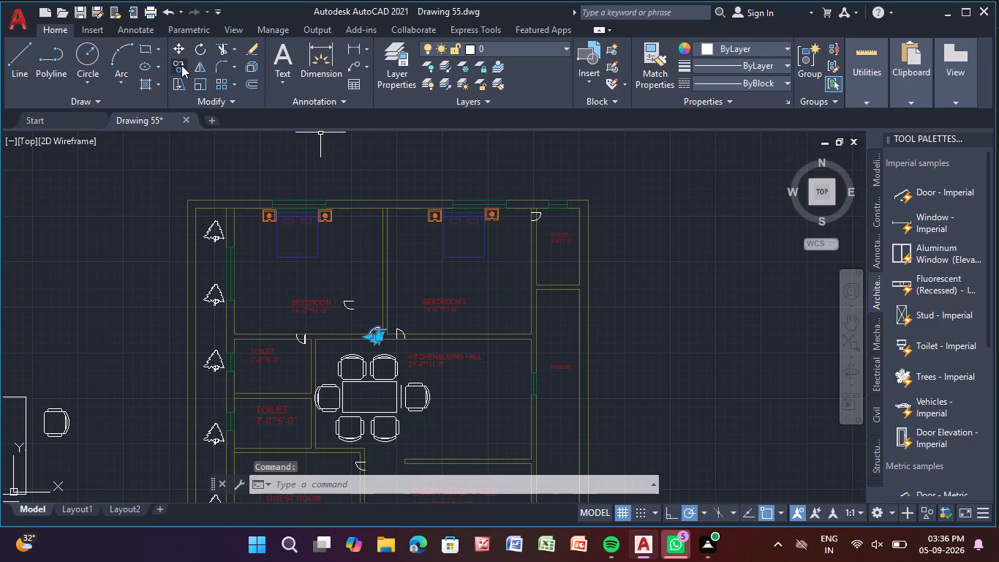
drag(181, 64, 187, 69)
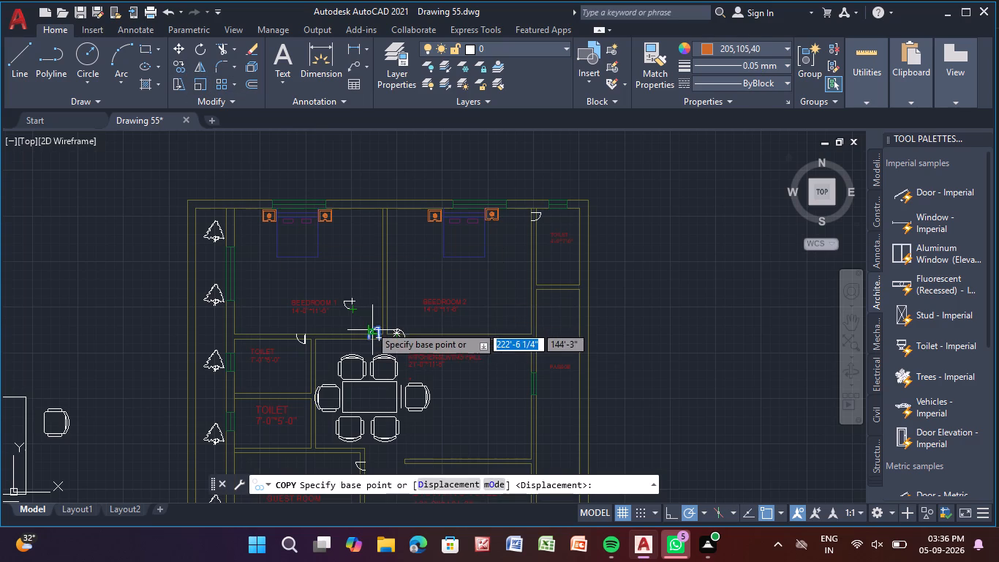
click(369, 324)
middle_drag(278, 404, 352, 284)
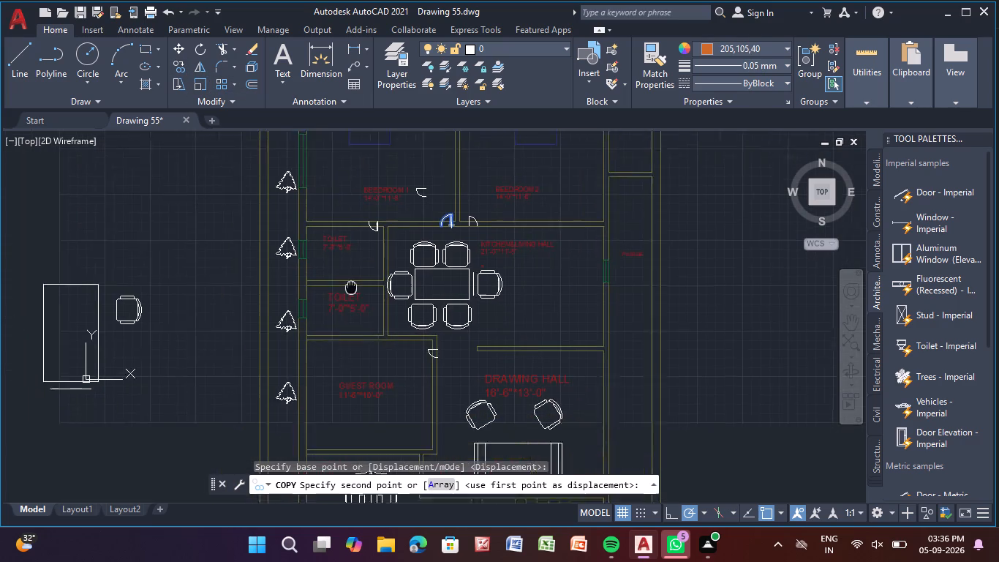
middle_drag(352, 284, 355, 260)
scroll(342, 296, up, 2)
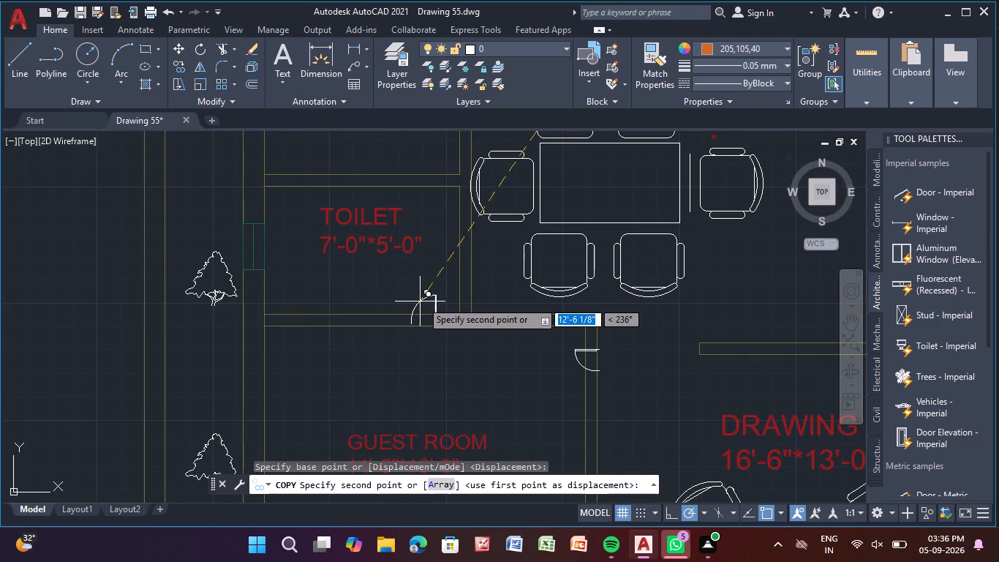
scroll(421, 299, up, 3)
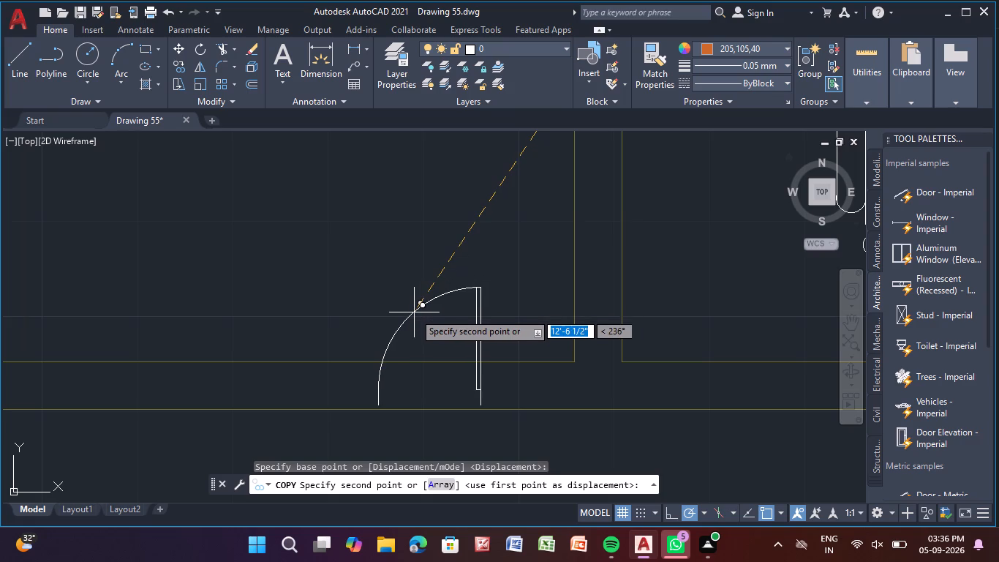
click(412, 315)
scroll(420, 314, down, 4)
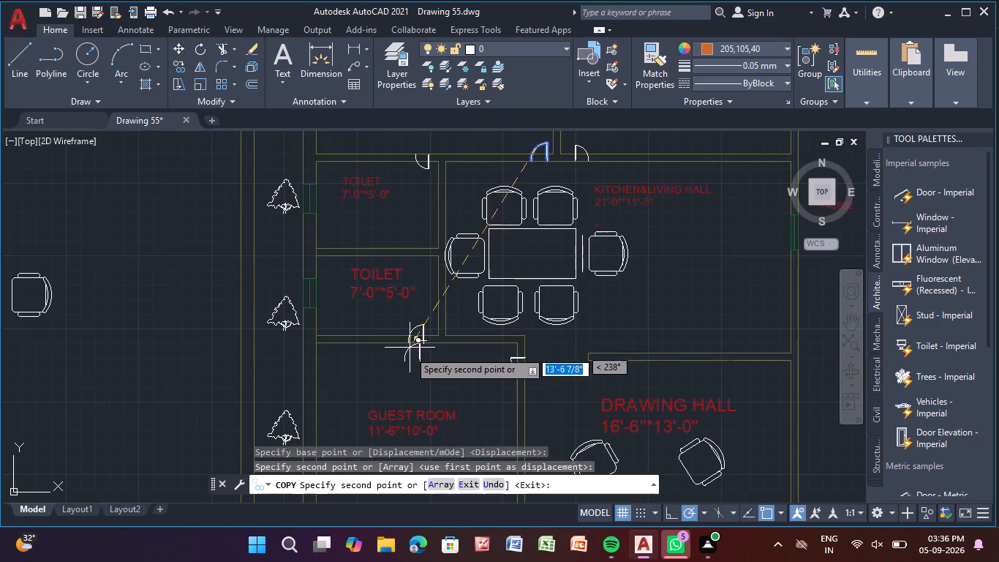
middle_drag(416, 379, 347, 264)
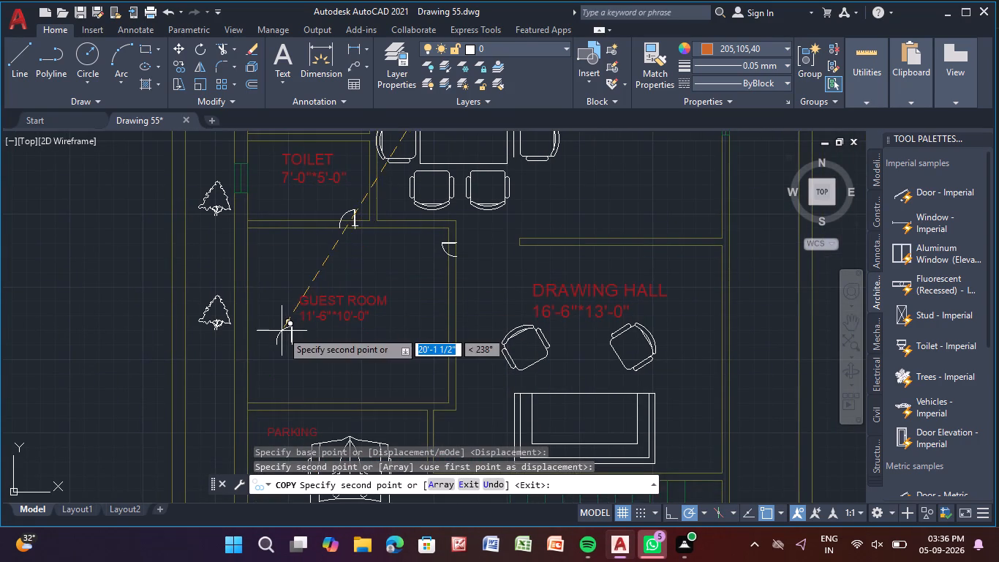
middle_drag(282, 331, 157, 351)
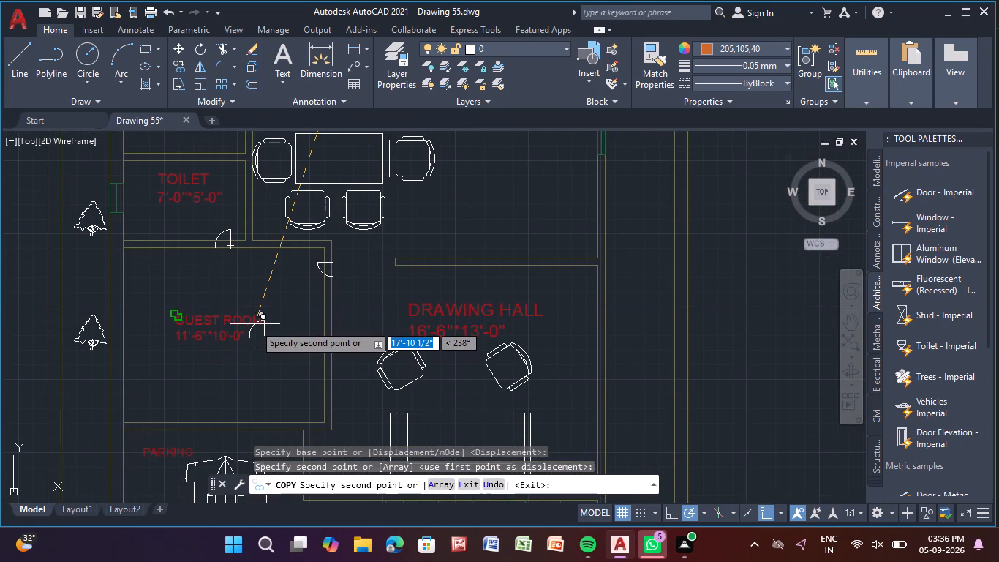
key(Escape)
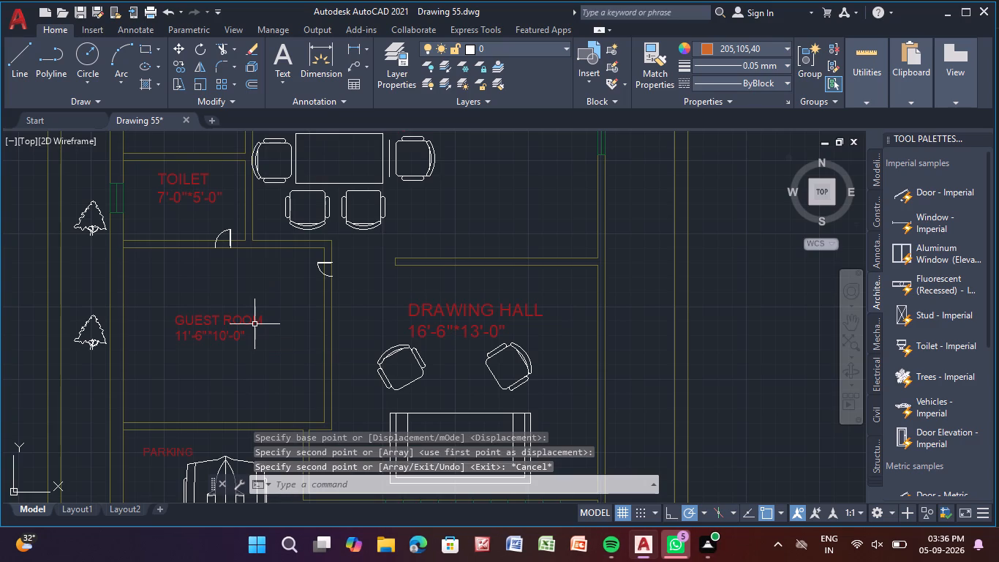
Copy the door in the northeast TOILET's west wall about 36'-10" southwest, onto the wall between PARKING and DRAWING HALL, just below GUEST ROOM.
scroll(255, 324, down, 3)
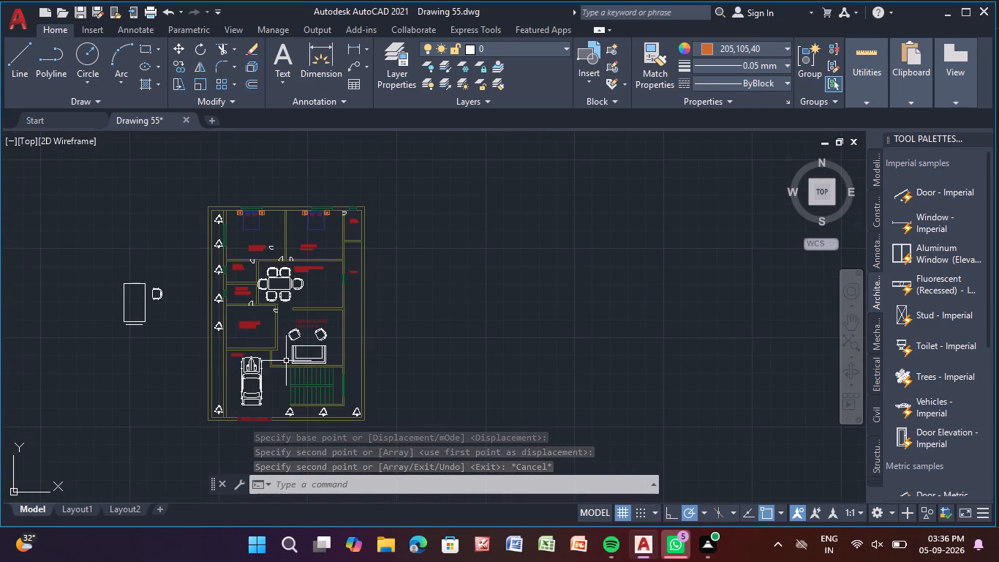
scroll(284, 360, up, 1)
middle_drag(284, 359, 331, 262)
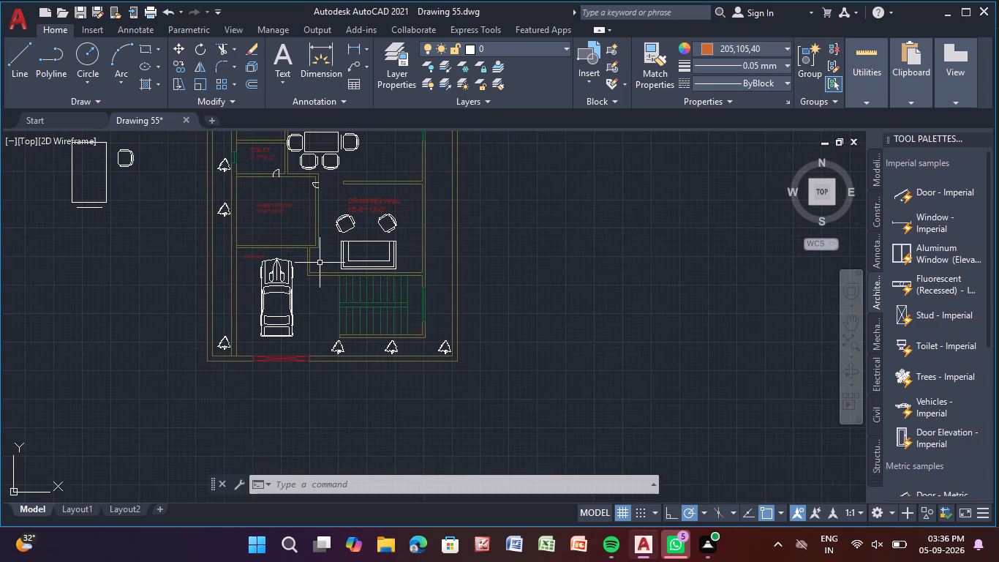
middle_drag(320, 263, 331, 315)
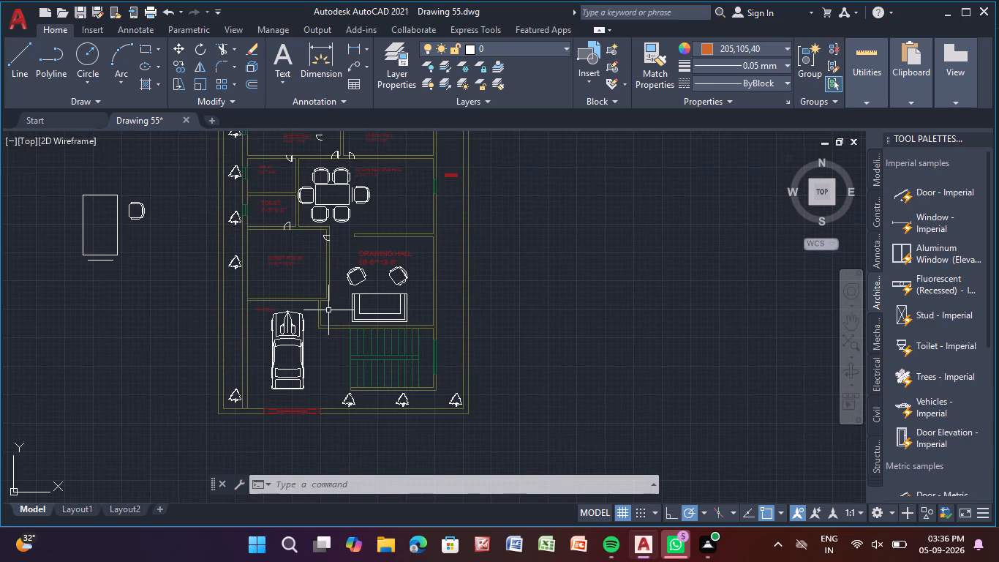
middle_drag(309, 318, 306, 325)
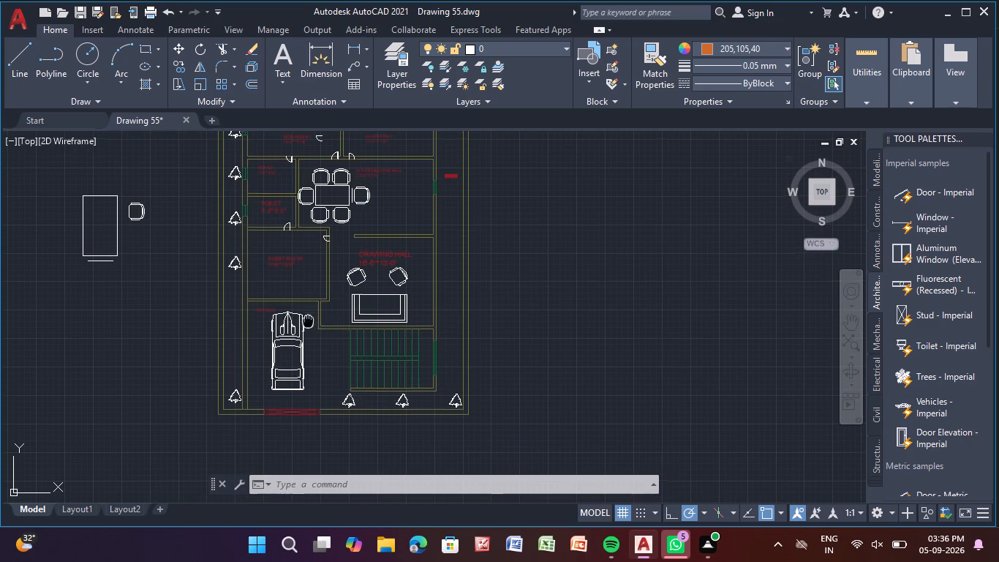
middle_drag(306, 325, 151, 467)
scroll(208, 364, up, 1)
middle_drag(294, 209, 279, 292)
scroll(311, 235, up, 3)
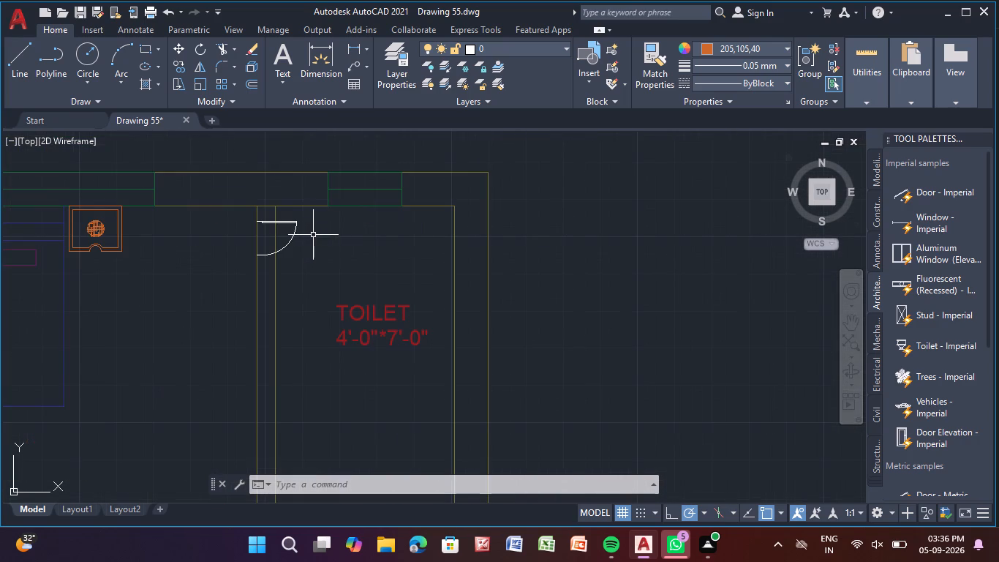
click(293, 232)
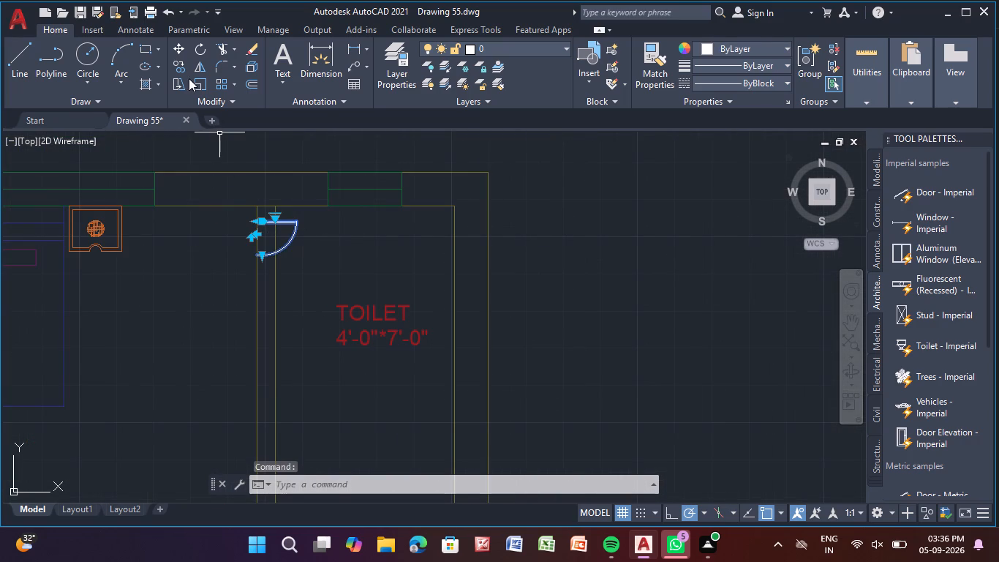
click(177, 71)
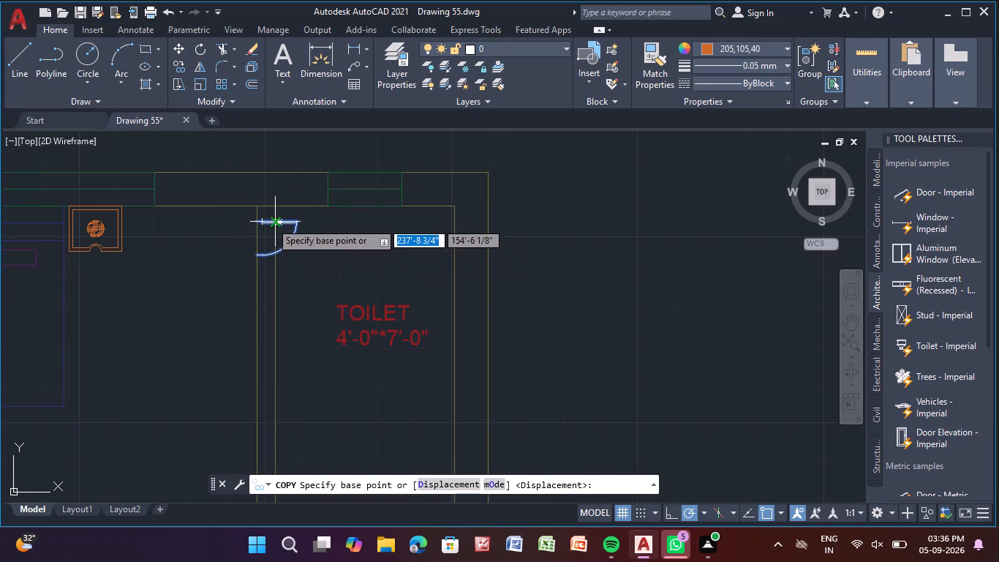
drag(255, 224, 266, 252)
scroll(192, 396, down, 1)
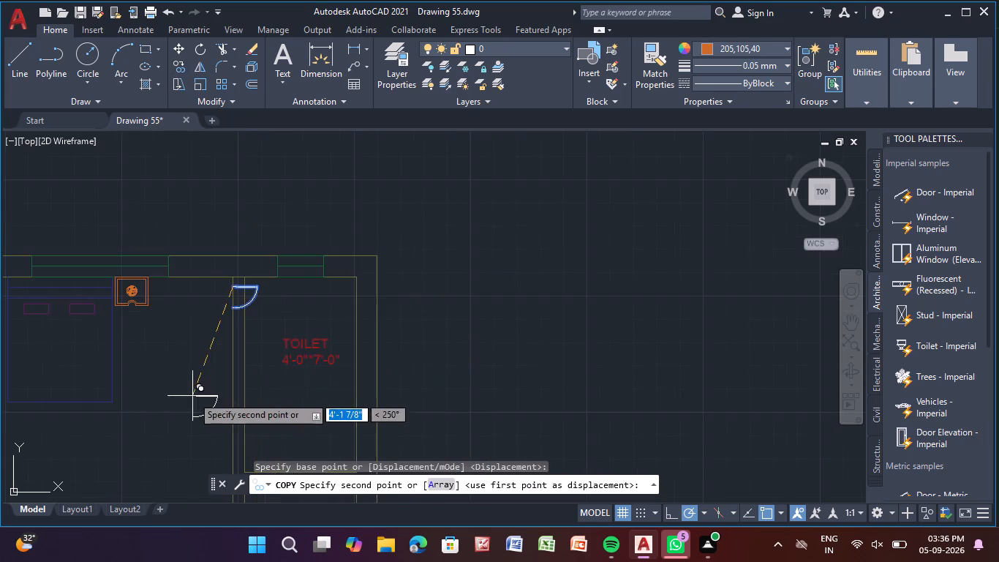
middle_drag(192, 396, 484, 191)
scroll(162, 424, down, 1)
middle_drag(159, 423, 305, 289)
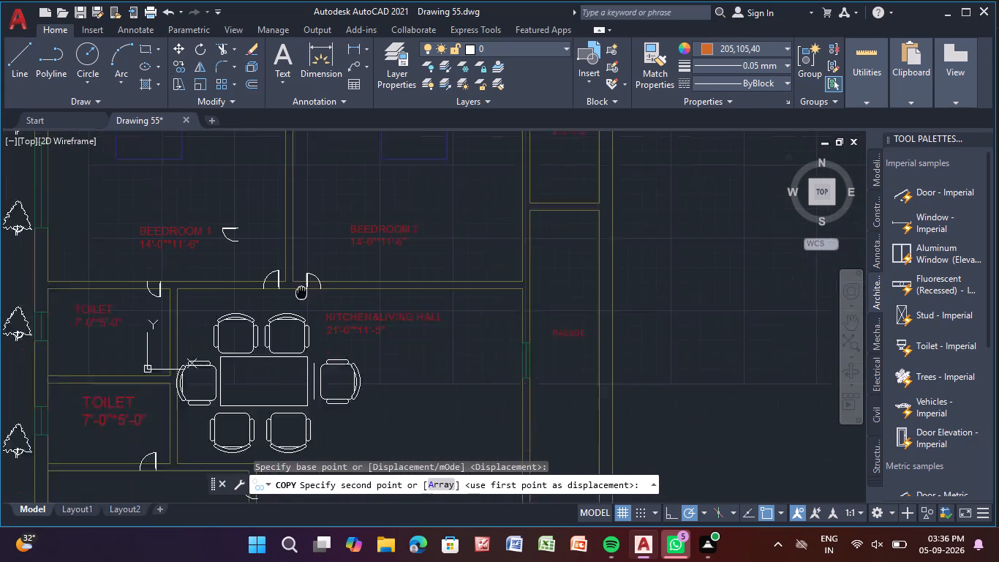
middle_drag(305, 289, 319, 274)
middle_drag(158, 443, 163, 435)
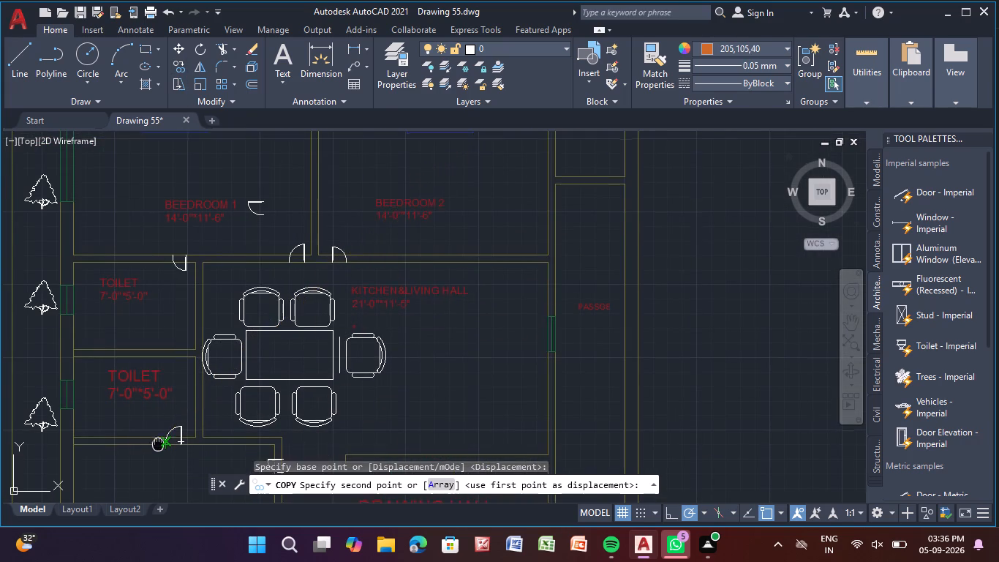
middle_drag(163, 435, 290, 190)
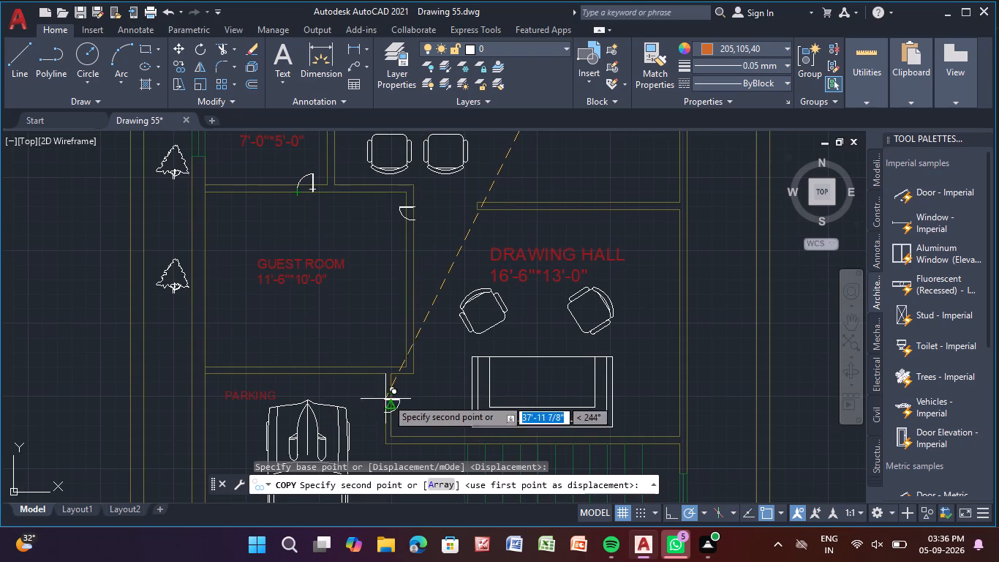
scroll(389, 386, up, 3)
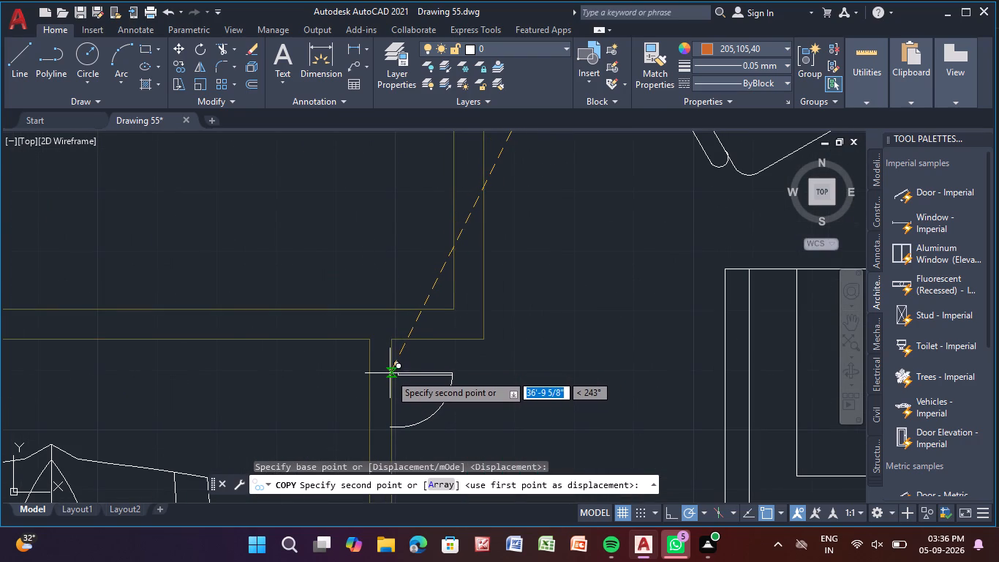
click(394, 372)
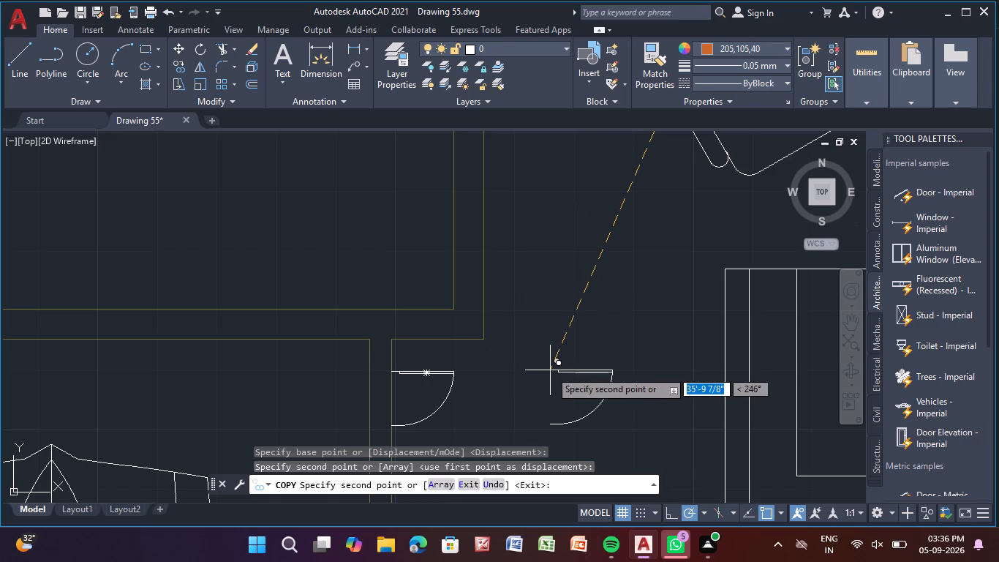
key(Escape)
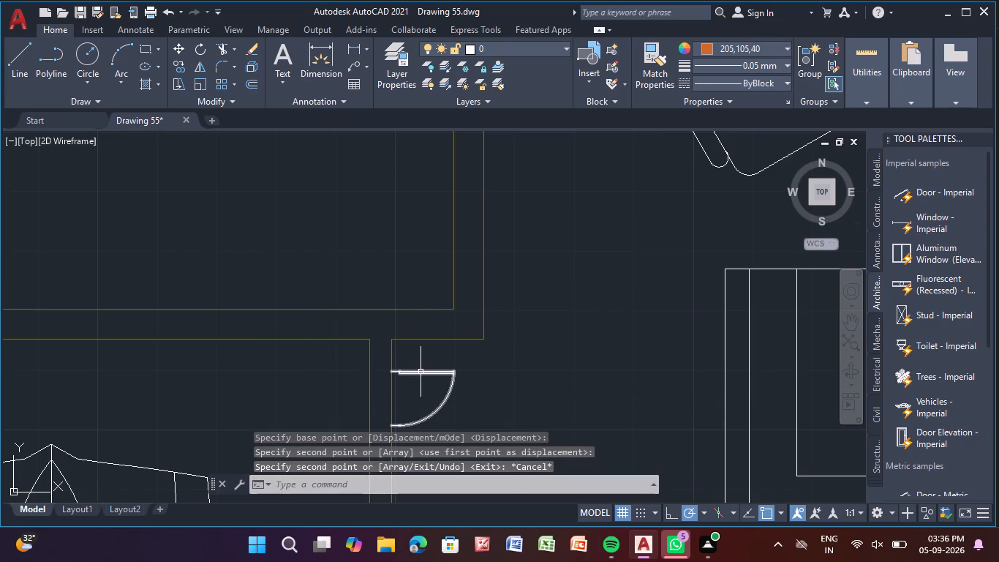
Move the copied door about 3 3/4" west so its jamb end meets the PARKING-side line of the wall.
click(421, 371)
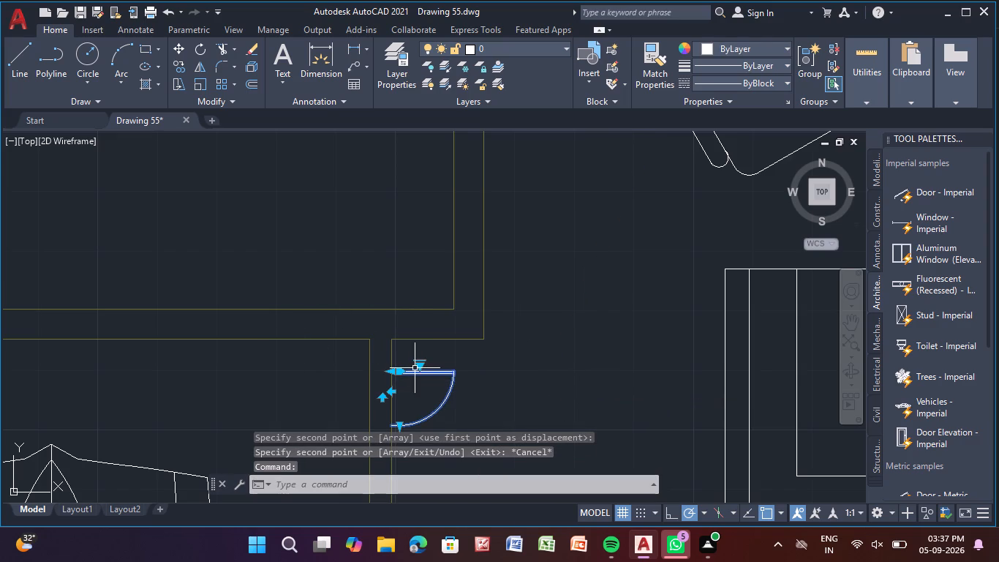
click(174, 44)
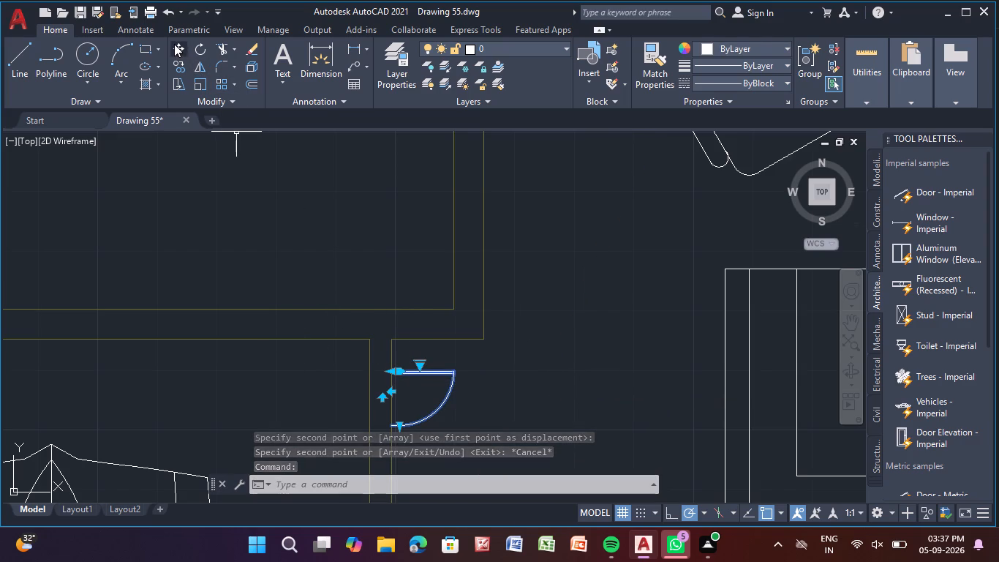
click(427, 374)
scroll(408, 371, up, 2)
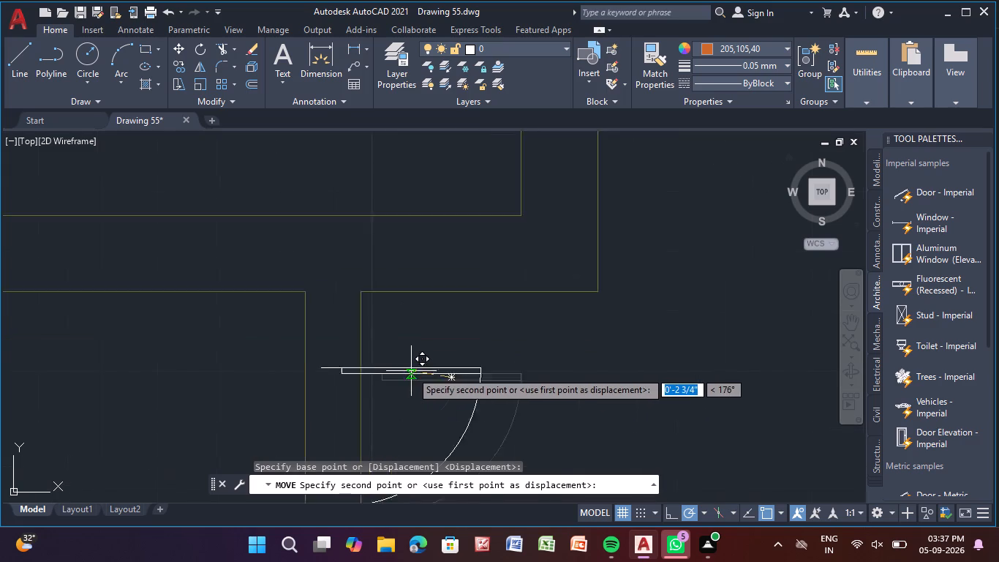
scroll(411, 371, up, 1)
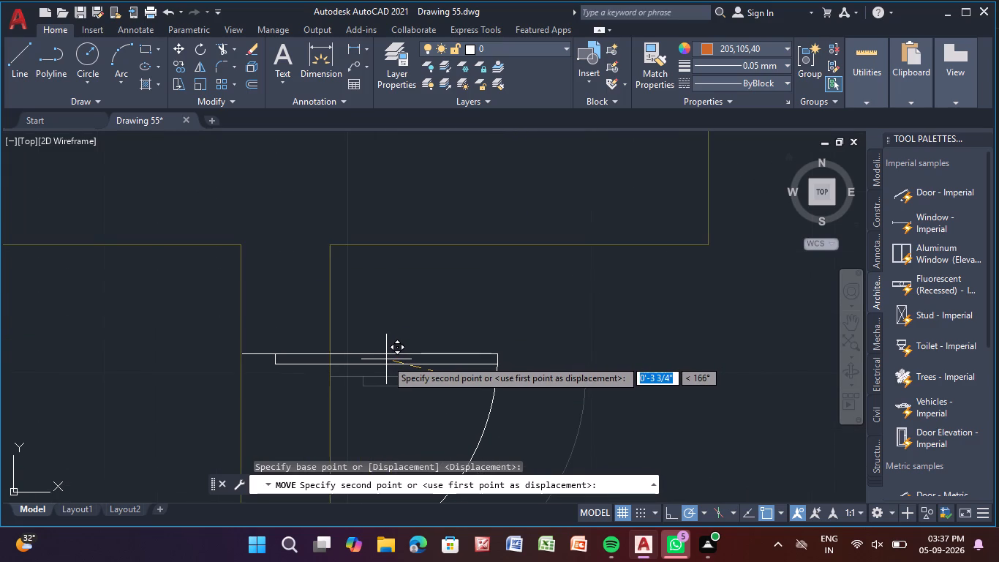
click(385, 359)
Trim the DRAWING HALL-side wall line across the PARKING door opening, including the leftover piece inside the door leaf.
scroll(389, 356, down, 5)
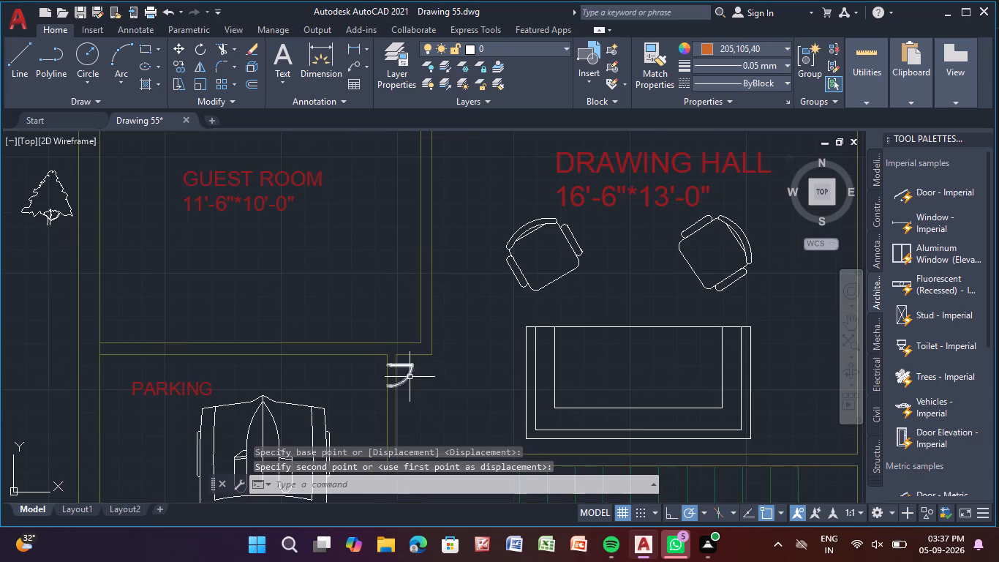
middle_drag(419, 328, 407, 244)
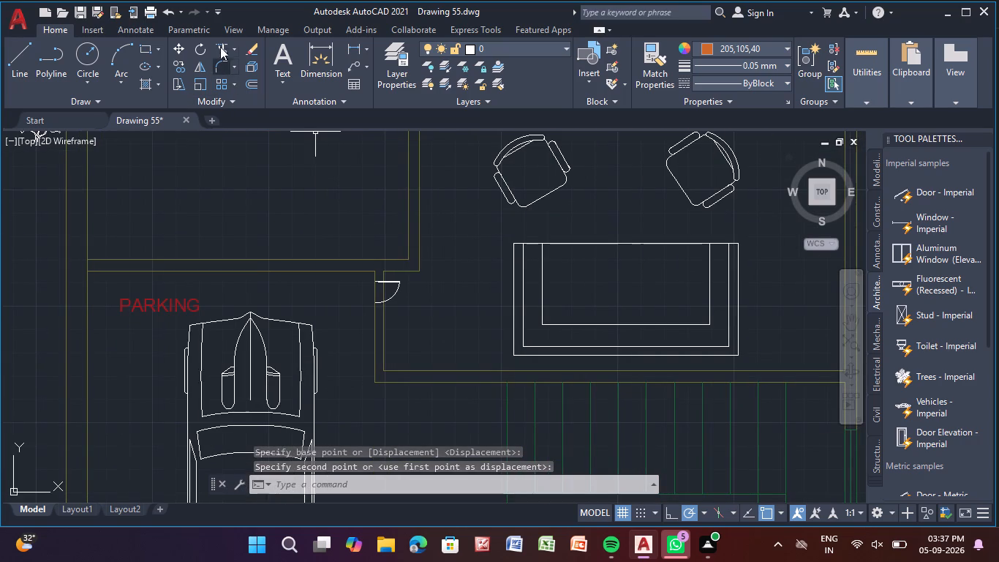
click(221, 41)
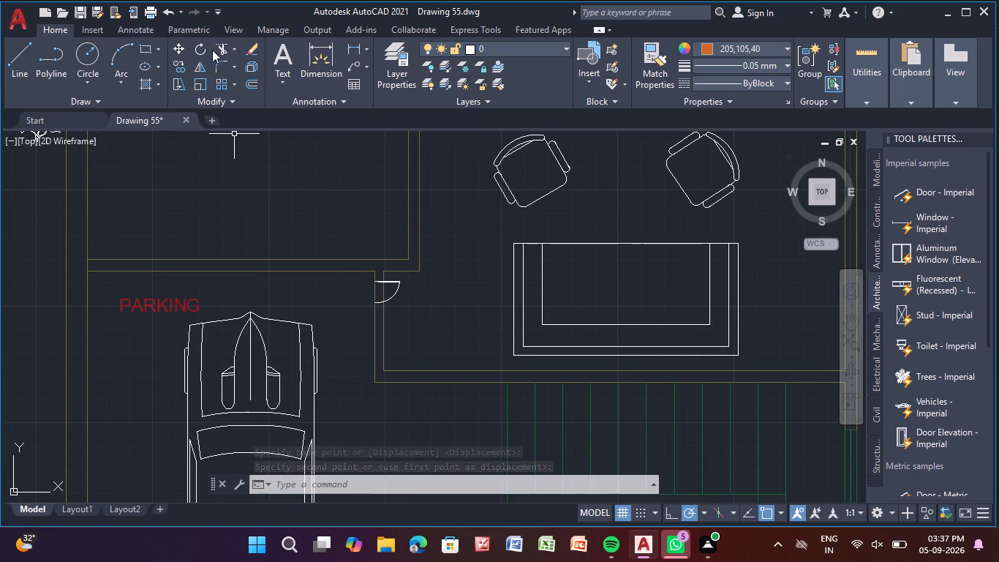
click(217, 48)
scroll(367, 296, up, 3)
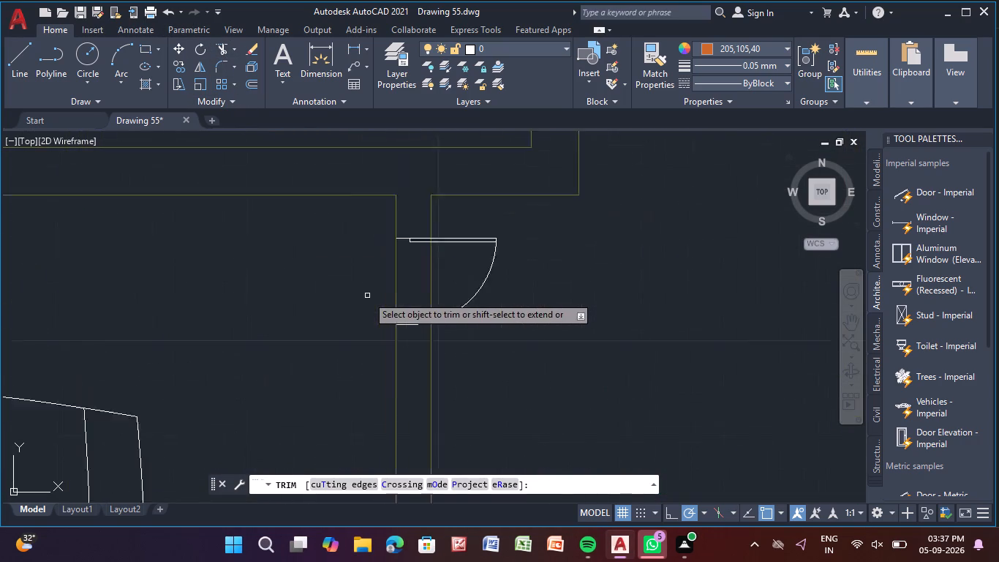
scroll(367, 296, up, 1)
drag(503, 264, 459, 290)
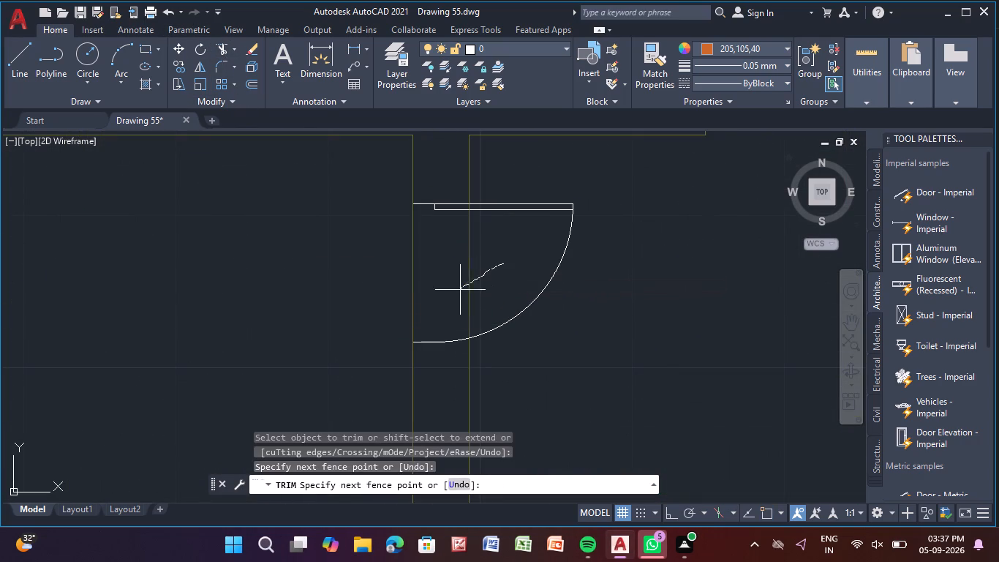
drag(459, 290, 456, 296)
scroll(494, 194, up, 4)
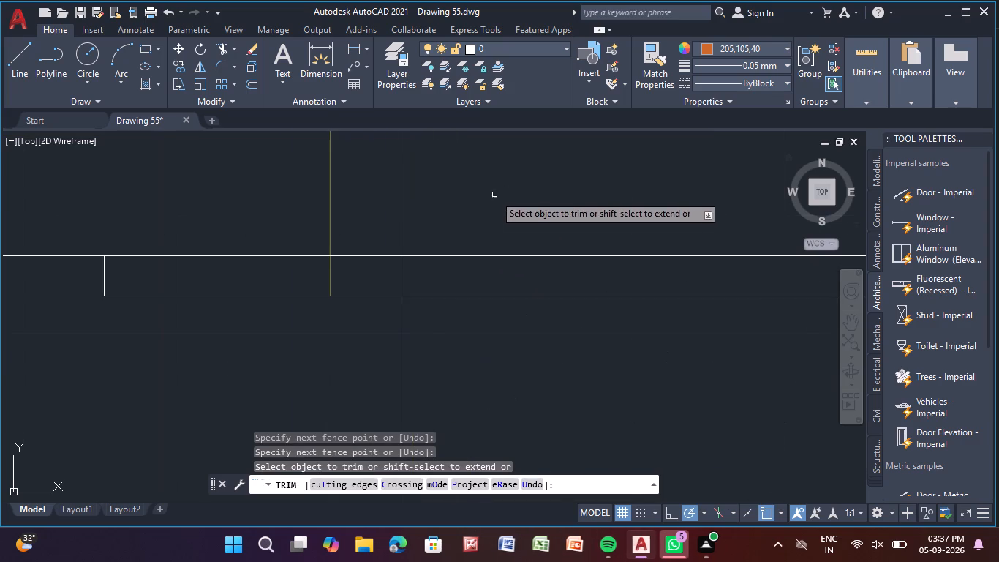
drag(308, 279, 369, 278)
Trim the inner line of GUEST ROOM's east wall across its door opening, including the leftover piece inside the door leaf.
scroll(371, 277, down, 2)
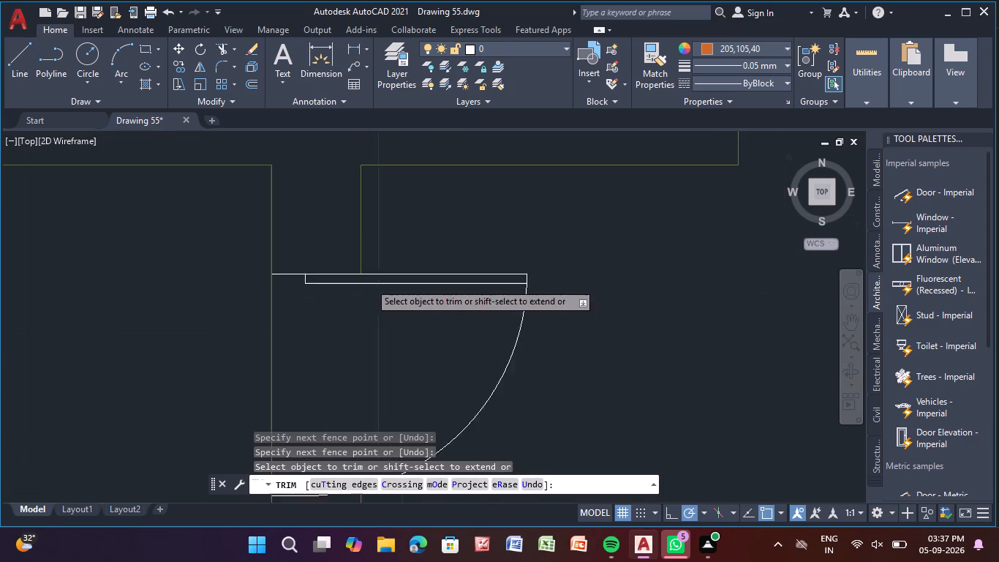
scroll(363, 286, down, 3)
scroll(461, 331, down, 4)
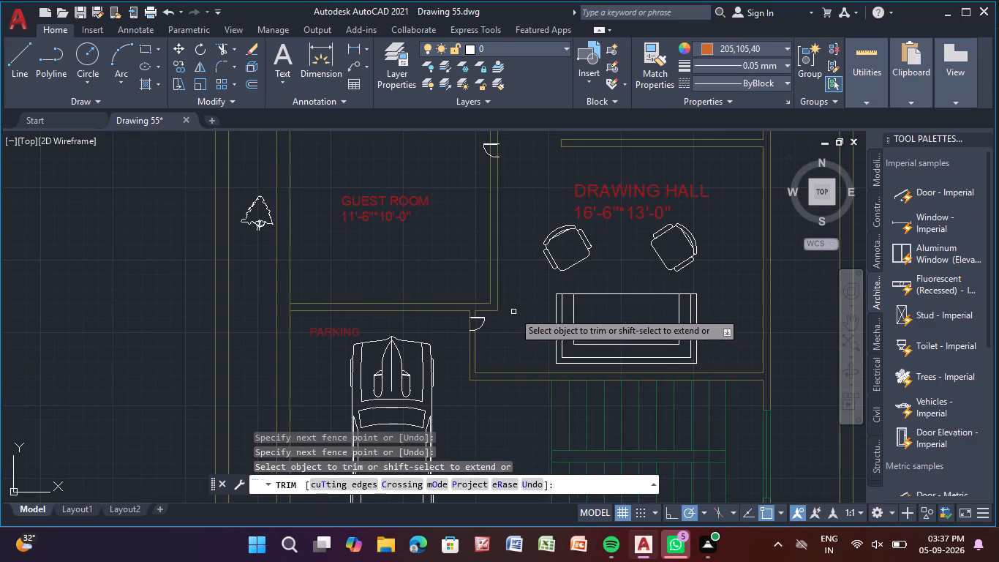
middle_drag(393, 233, 291, 378)
scroll(291, 376, up, 1)
middle_drag(367, 294, 285, 405)
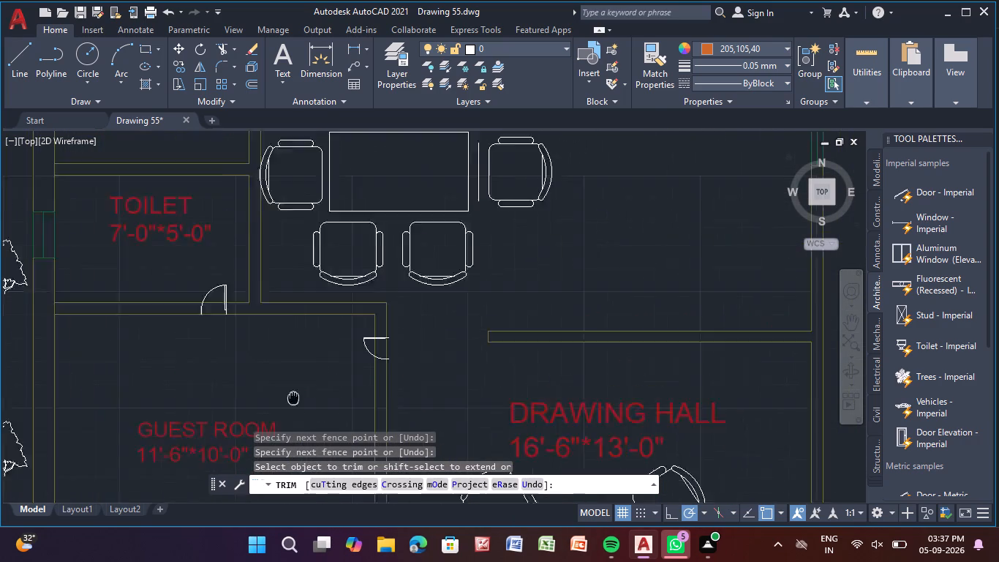
middle_drag(285, 405, 263, 428)
scroll(342, 381, up, 4)
drag(320, 380, 373, 387)
scroll(358, 379, down, 1)
scroll(340, 352, up, 2)
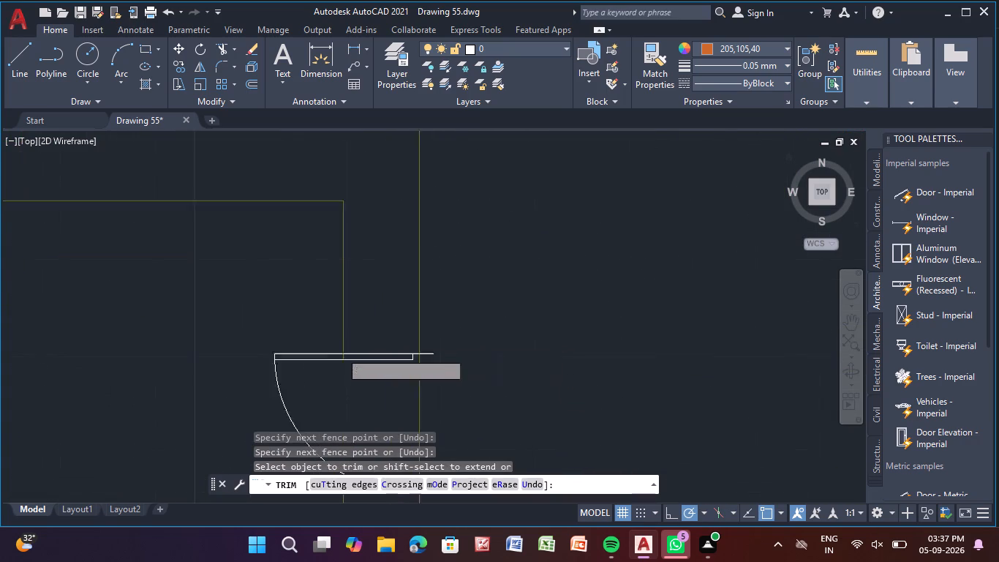
scroll(340, 351, up, 5)
drag(417, 381, 376, 383)
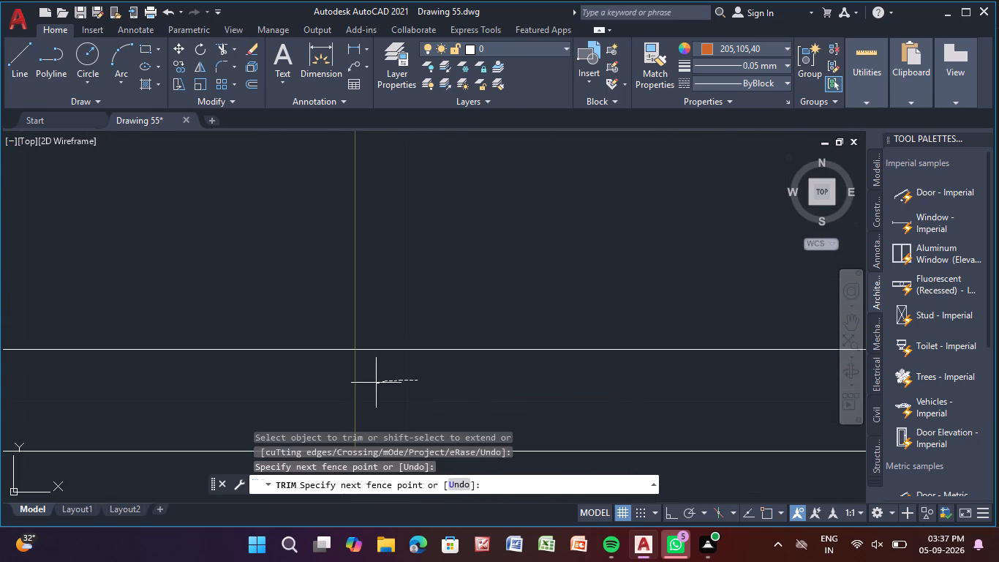
drag(376, 383, 298, 400)
scroll(293, 386, down, 8)
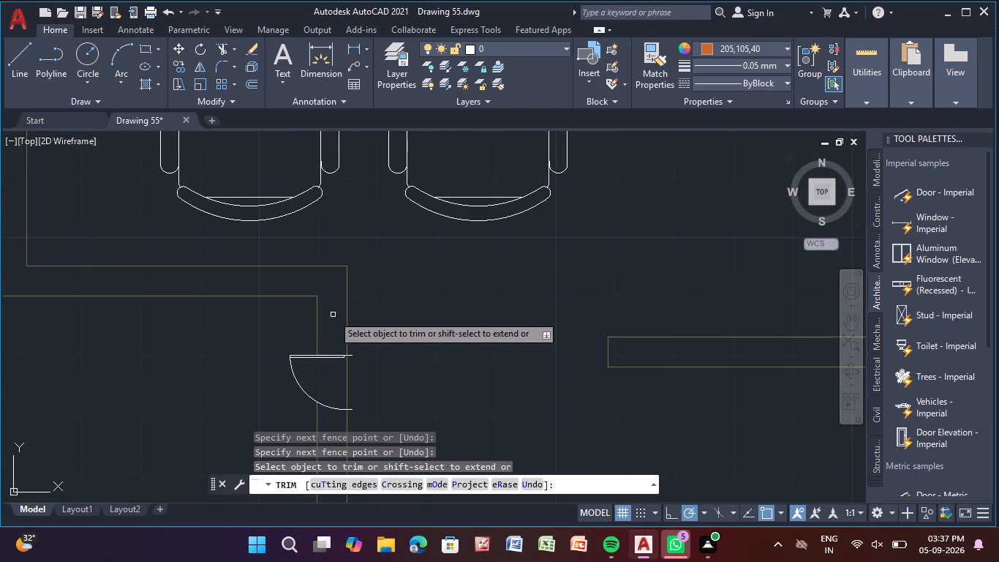
scroll(330, 358, up, 2)
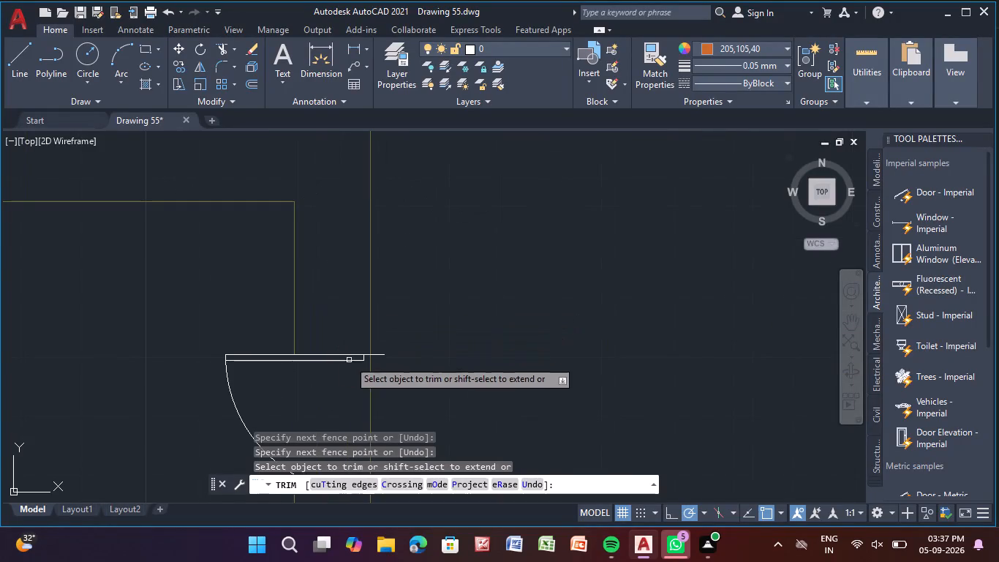
key(Escape)
key(Escape)
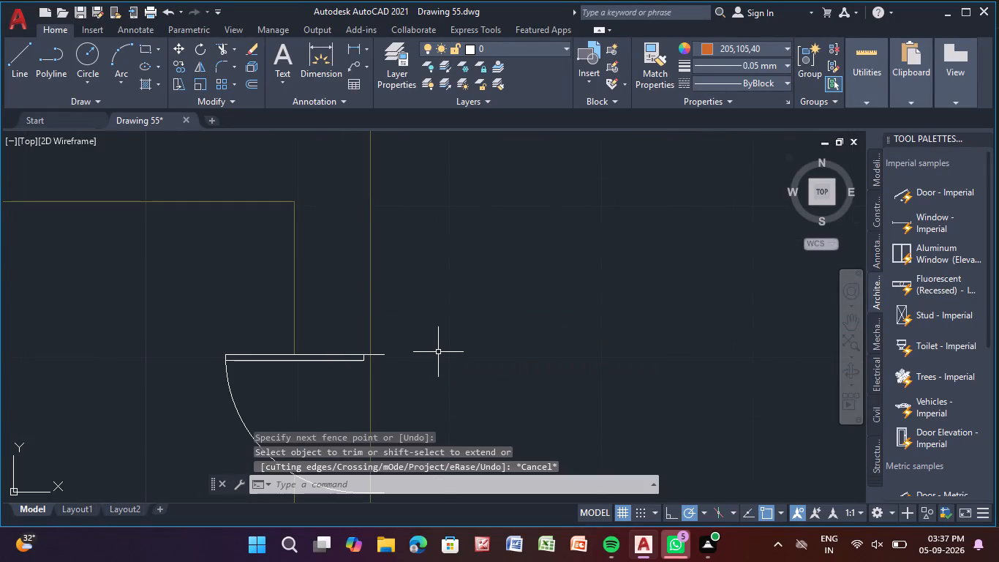
Move GUEST ROOM's east door slightly west so its jamb ends meet the outer line of the wall.
key(m)
key(Return)
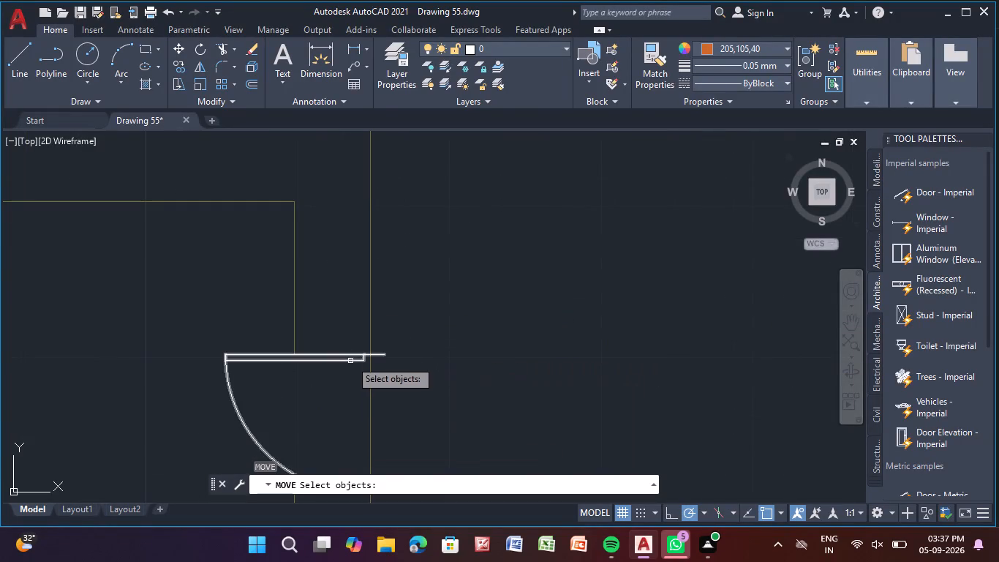
click(329, 357)
right_click(332, 354)
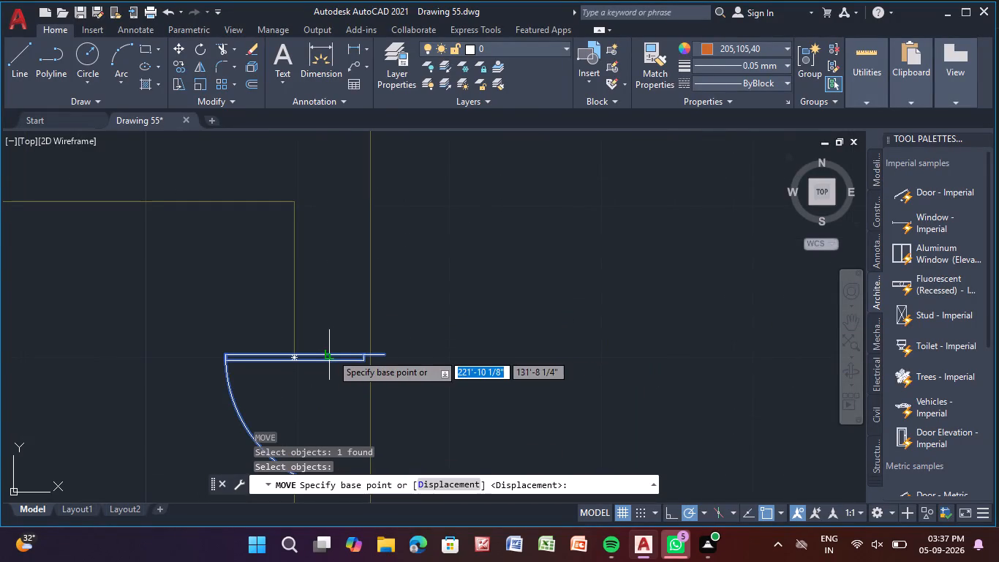
click(293, 356)
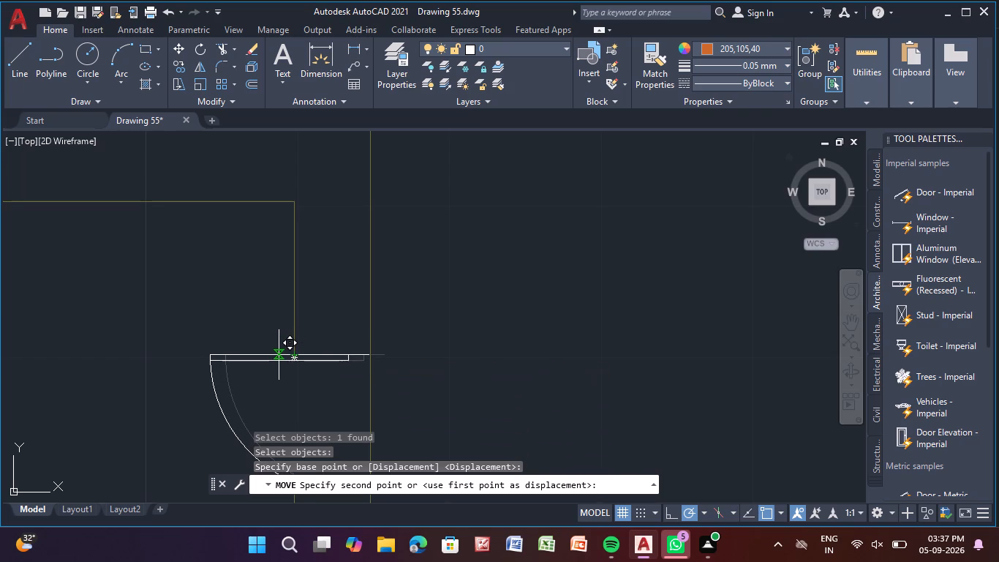
click(279, 356)
scroll(279, 356, down, 3)
scroll(293, 356, up, 4)
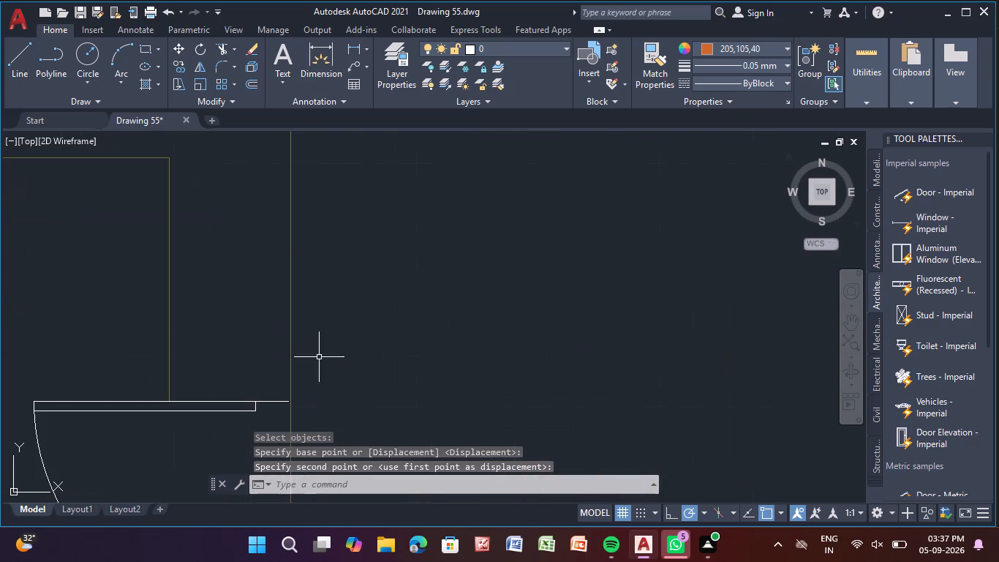
scroll(315, 359, up, 3)
middle_drag(303, 365, 415, 236)
scroll(303, 394, up, 1)
middle_drag(304, 385, 312, 357)
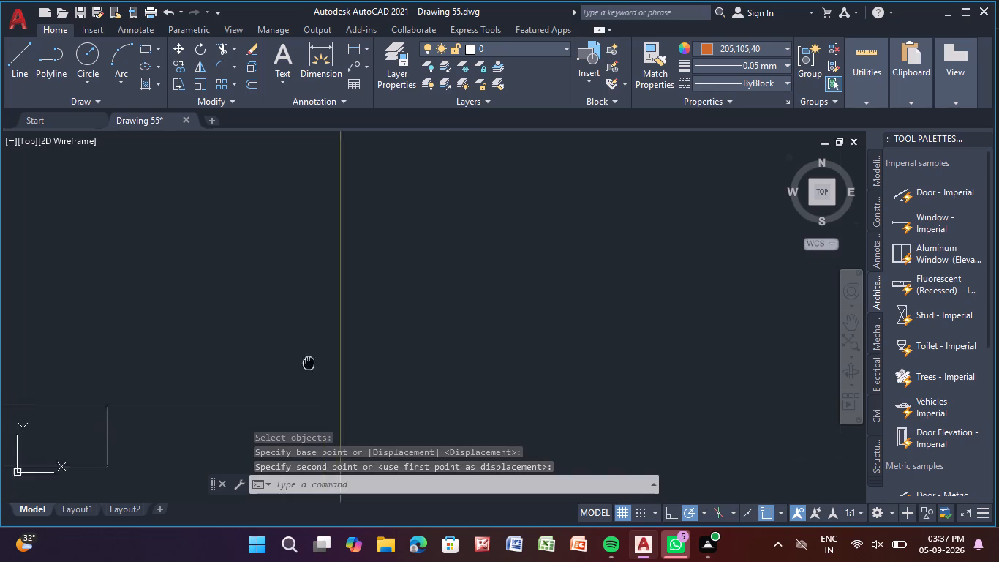
middle_drag(312, 357, 476, 138)
Trim the TOILET-side wall line across the door opening between the lower TOILET and GUEST ROOM.
scroll(456, 172, down, 5)
scroll(384, 257, down, 4)
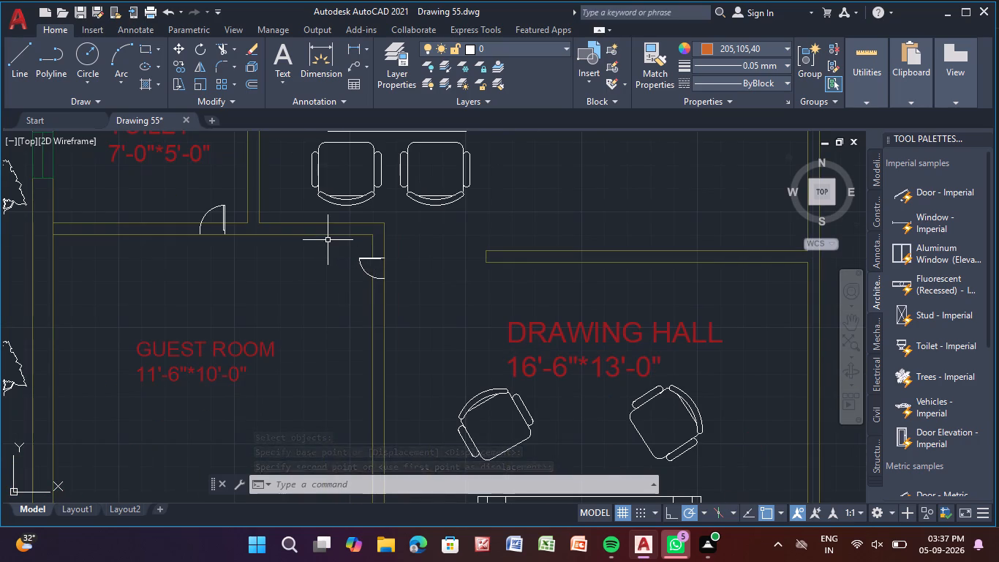
middle_drag(339, 266, 410, 333)
scroll(275, 268, up, 1)
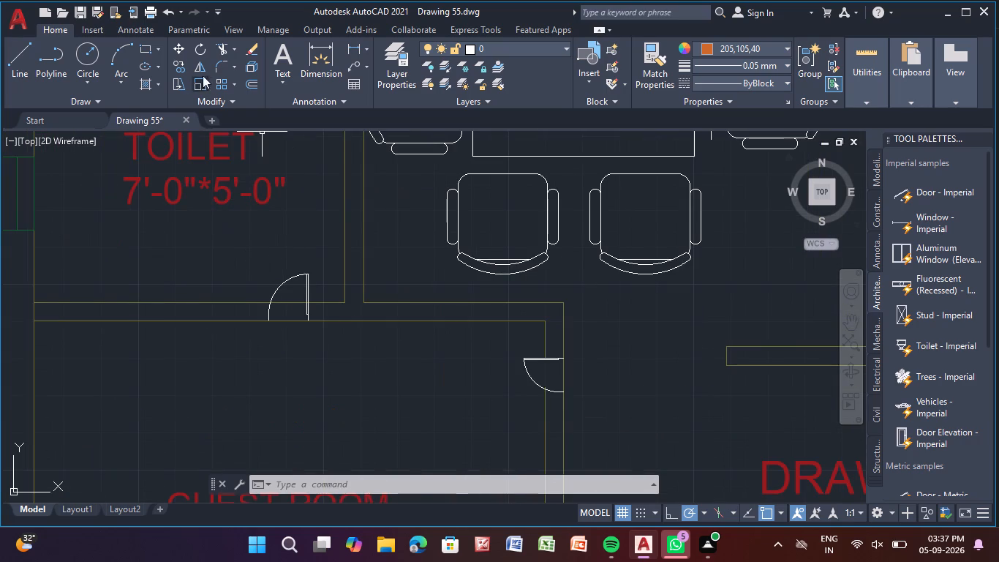
click(226, 45)
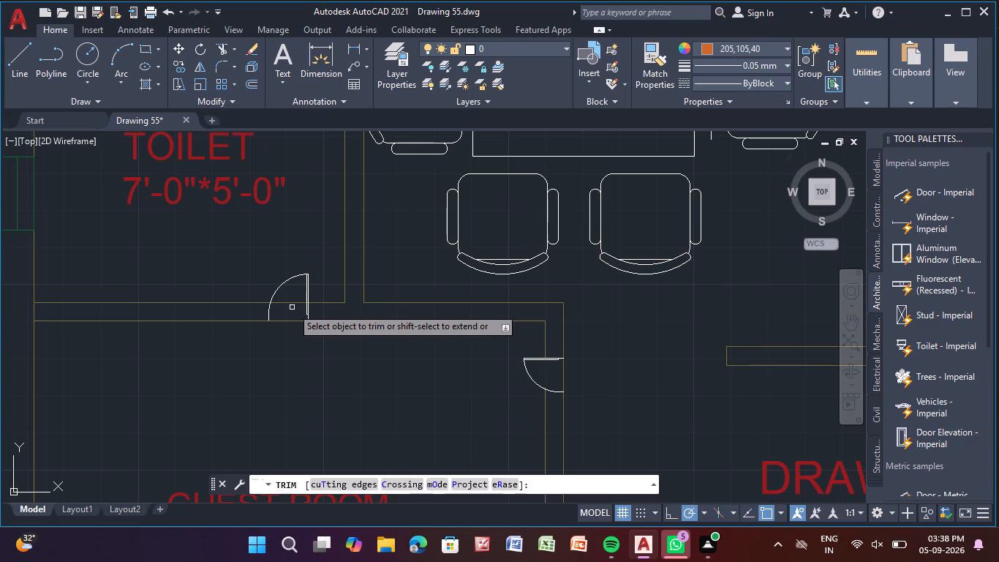
click(289, 303)
click(289, 303)
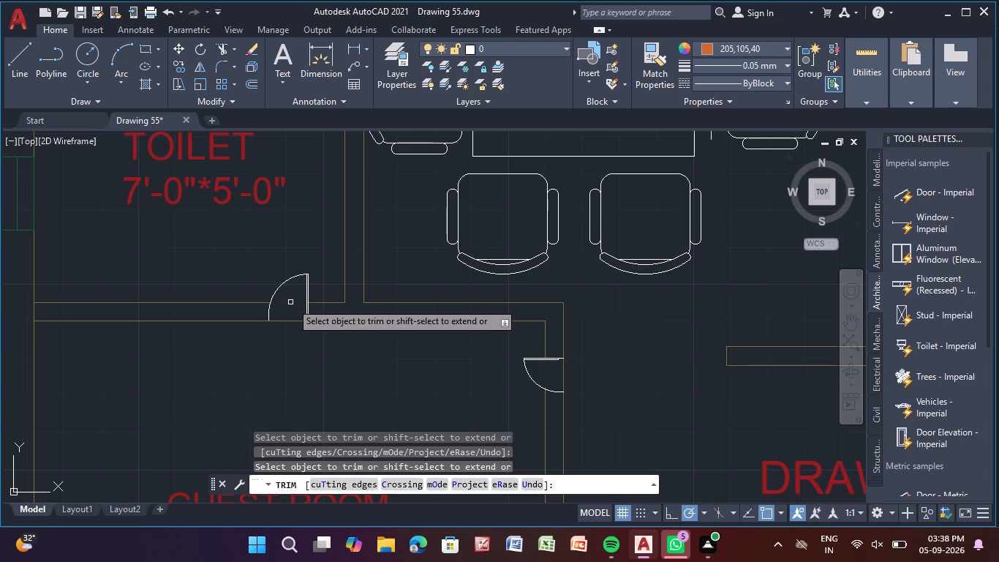
scroll(282, 326, up, 5)
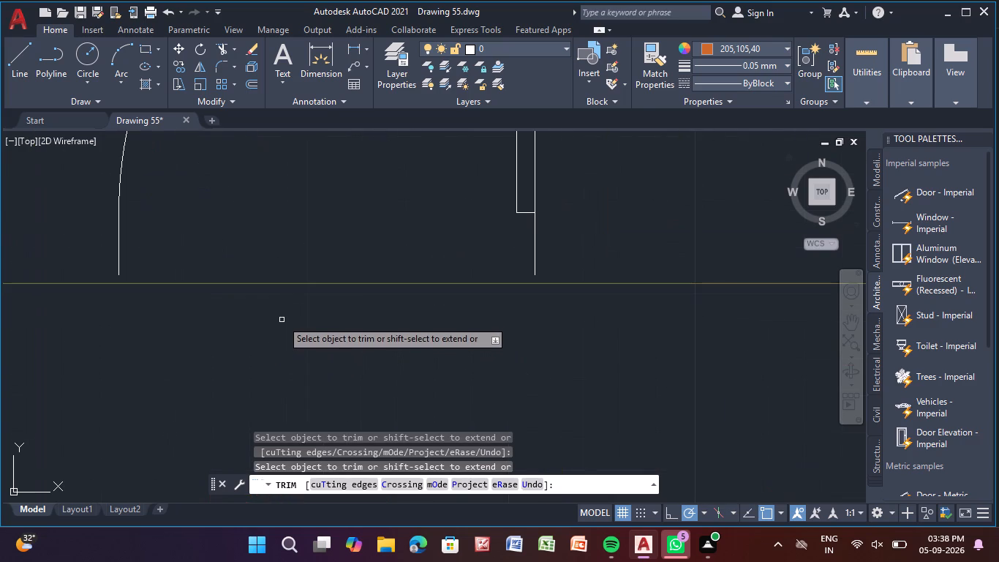
key(Escape)
key(Escape)
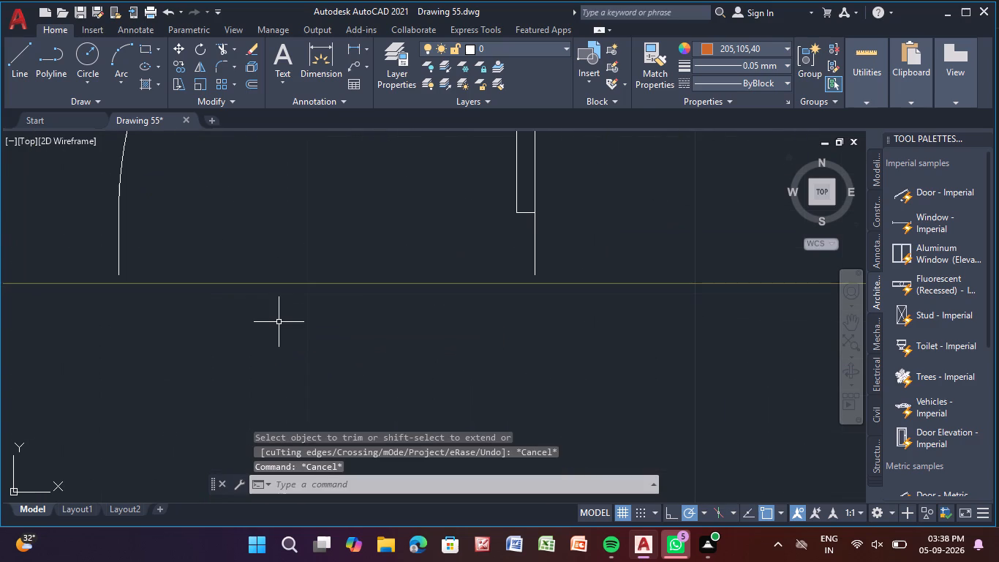
Move the door between the lower TOILET and GUEST ROOM about 3/8" south so its jamb ends meet the GUEST ROOM-side wall line.
key(m)
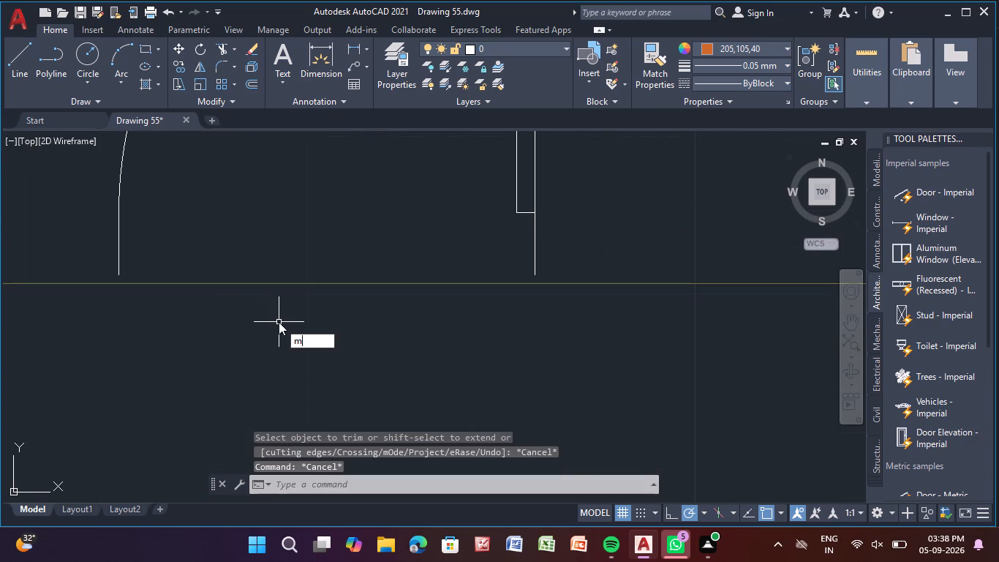
key(Return)
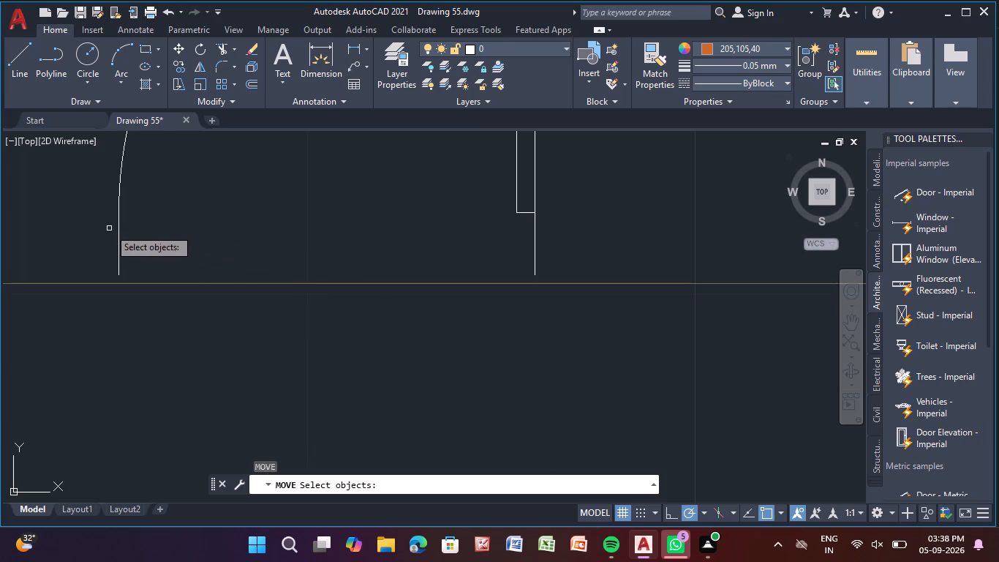
click(119, 222)
right_click(120, 222)
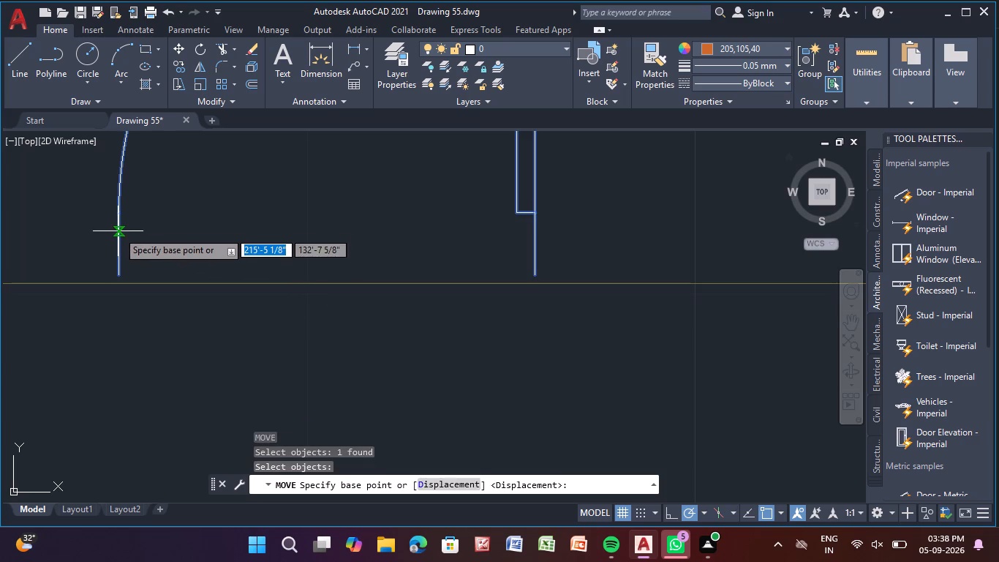
click(118, 231)
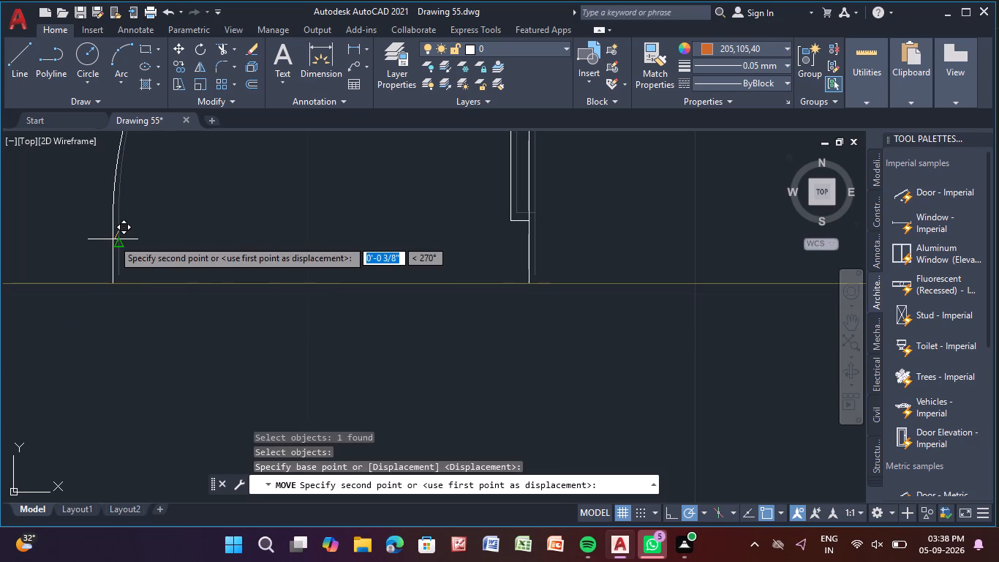
click(113, 239)
scroll(119, 236, down, 3)
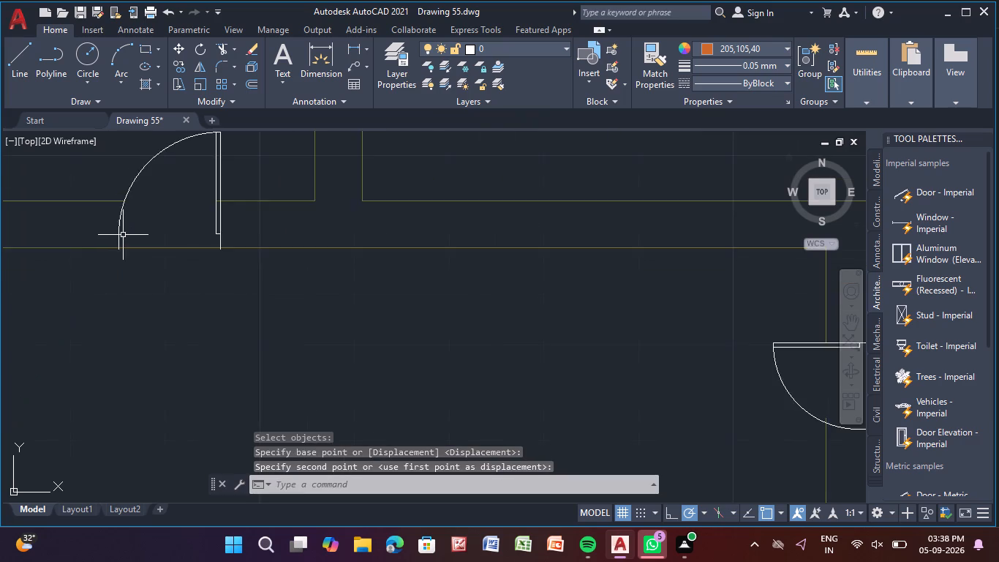
scroll(124, 234, up, 2)
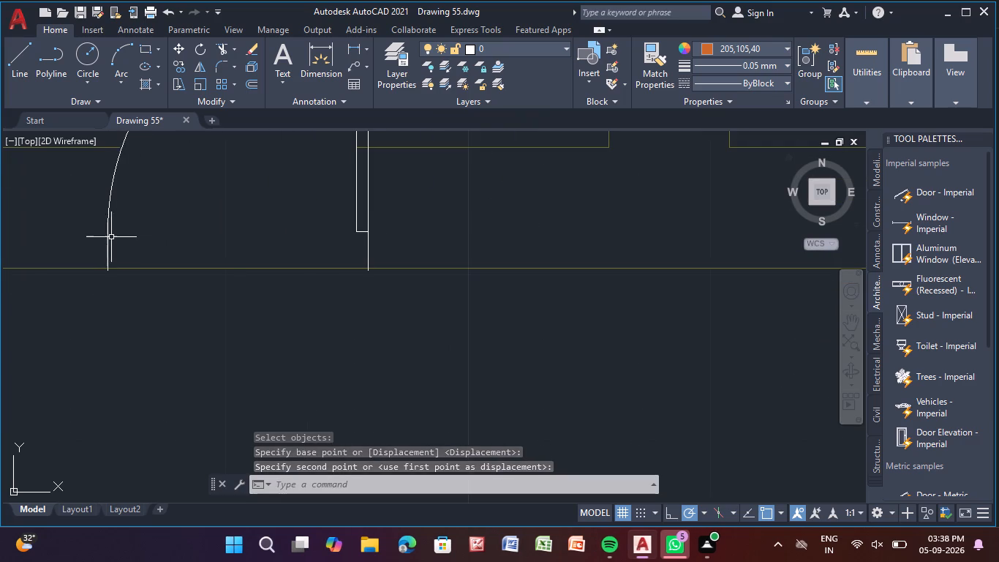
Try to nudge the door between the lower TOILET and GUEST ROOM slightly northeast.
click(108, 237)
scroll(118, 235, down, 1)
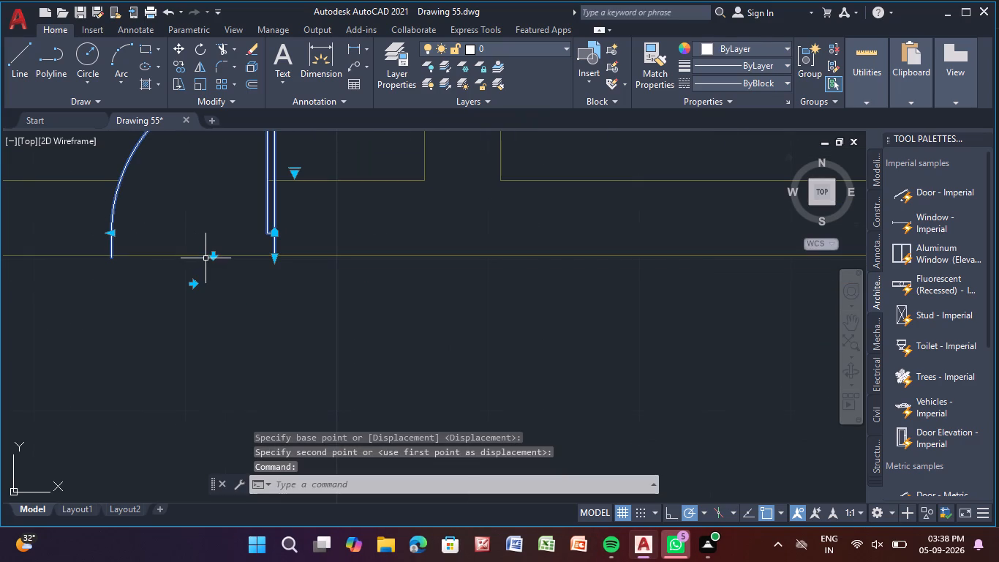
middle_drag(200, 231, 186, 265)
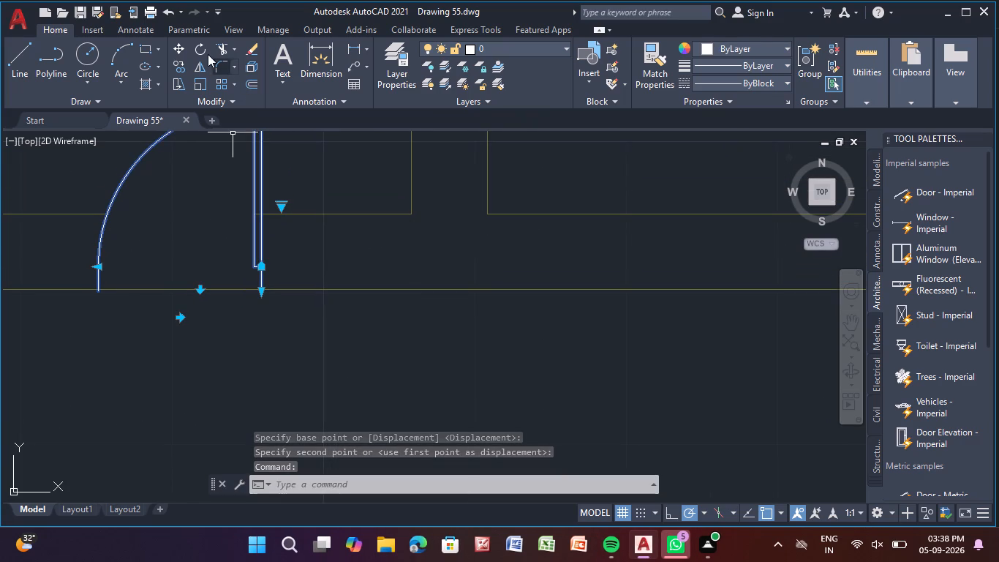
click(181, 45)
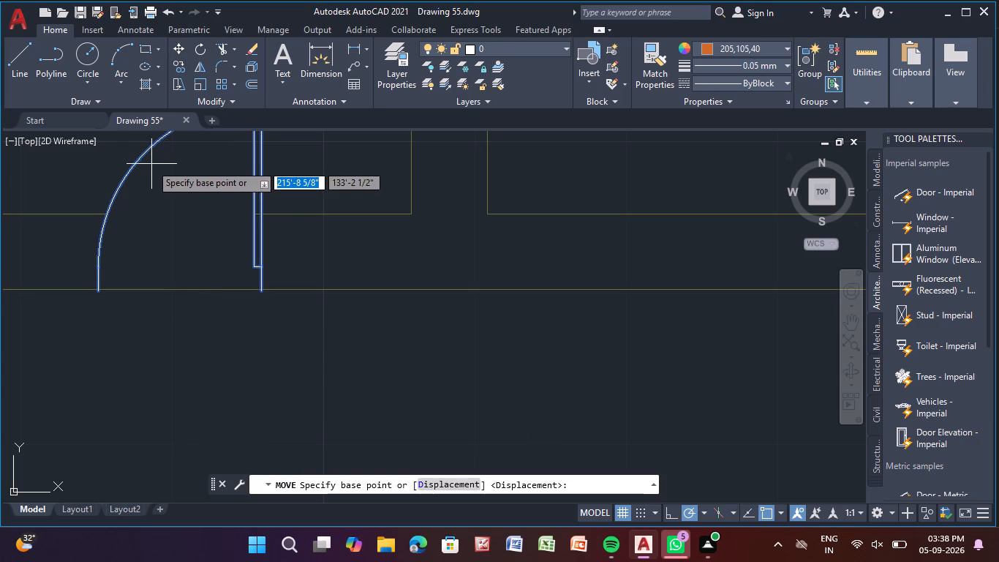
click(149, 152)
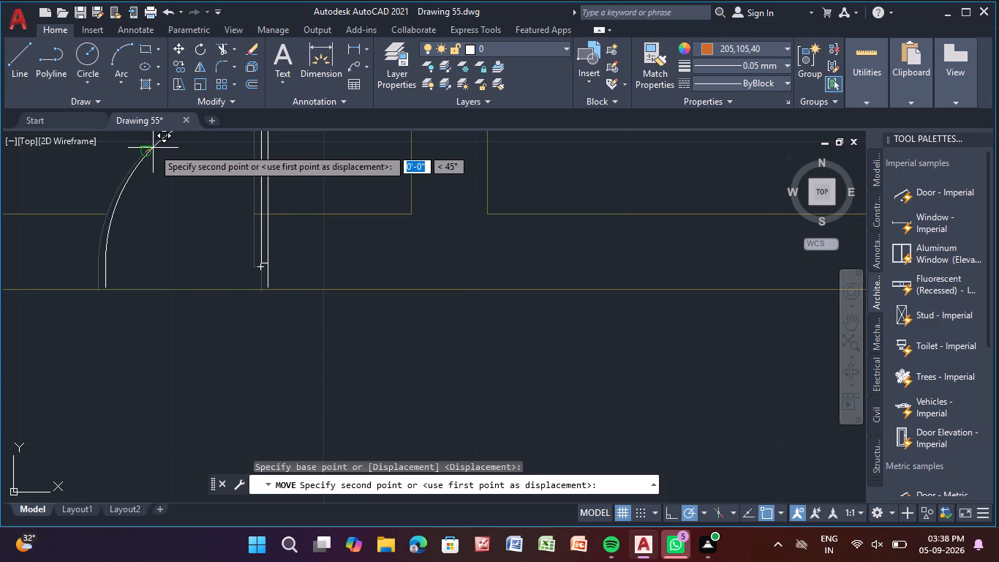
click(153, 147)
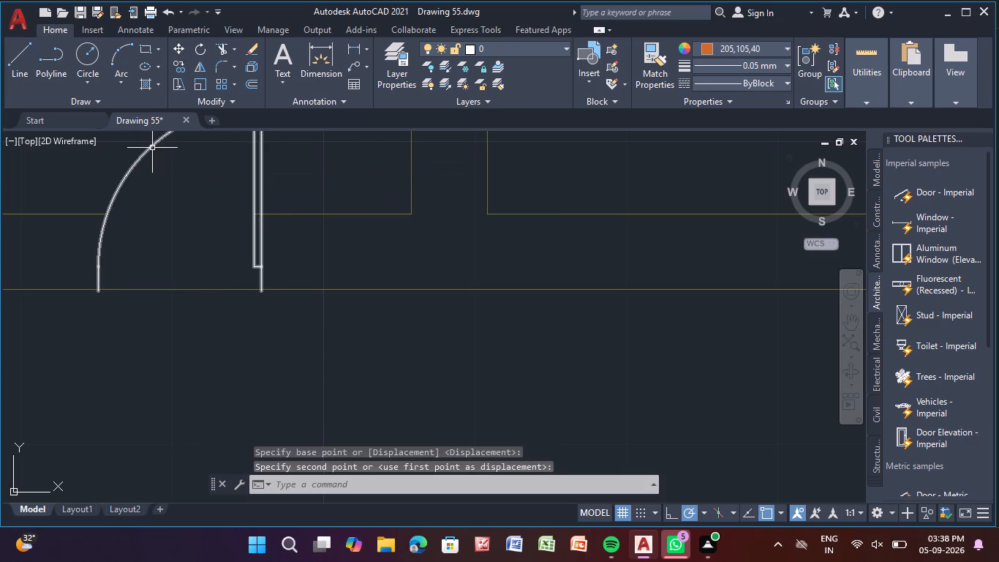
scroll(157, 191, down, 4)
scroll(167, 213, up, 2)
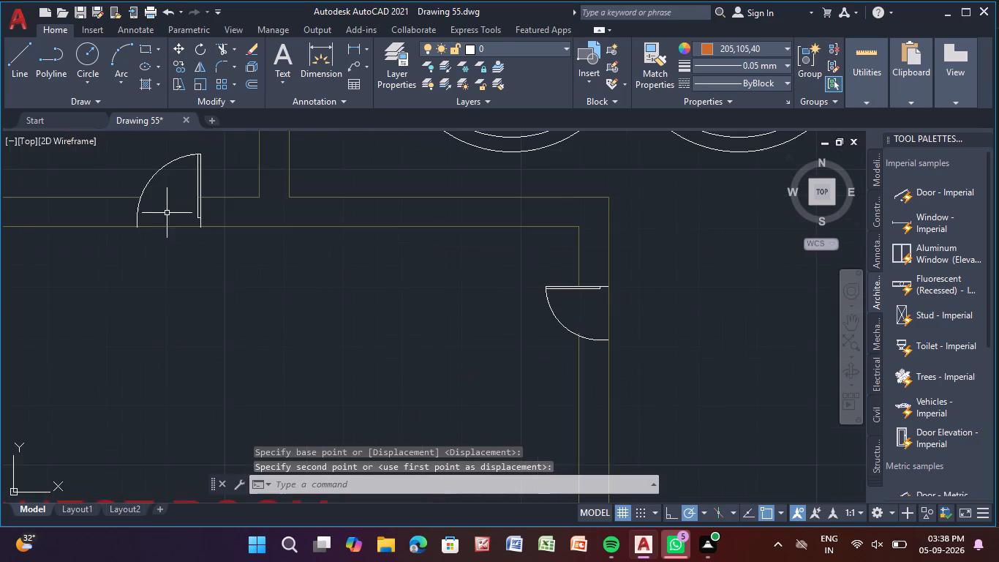
Trim the TOILET-side wall line across the door opening between BEEDROOM 1 and the upper TOILET, including the leftover piece inside the door leaf.
middle_drag(167, 212, 181, 312)
scroll(224, 255, up, 1)
scroll(217, 251, down, 5)
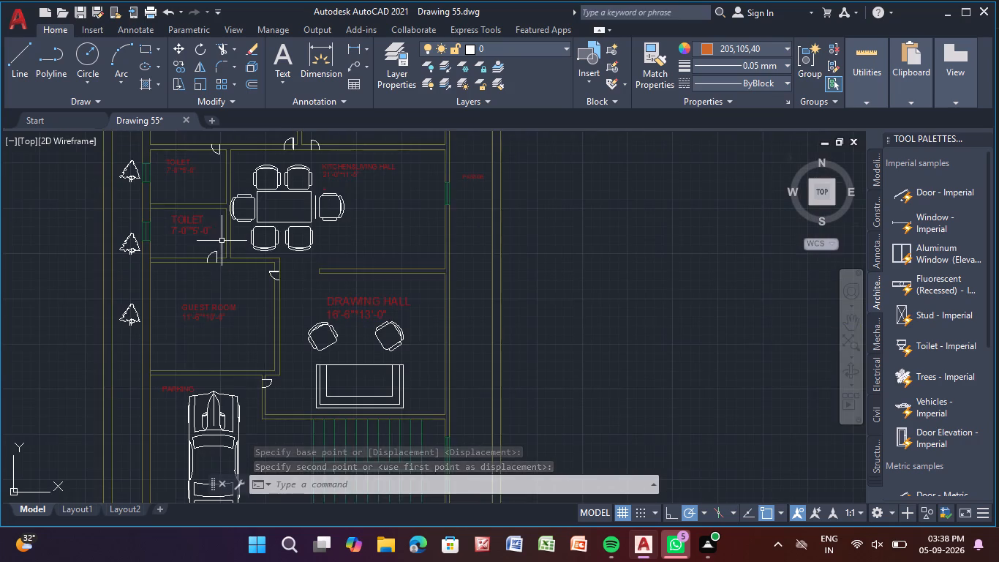
middle_drag(231, 301, 243, 350)
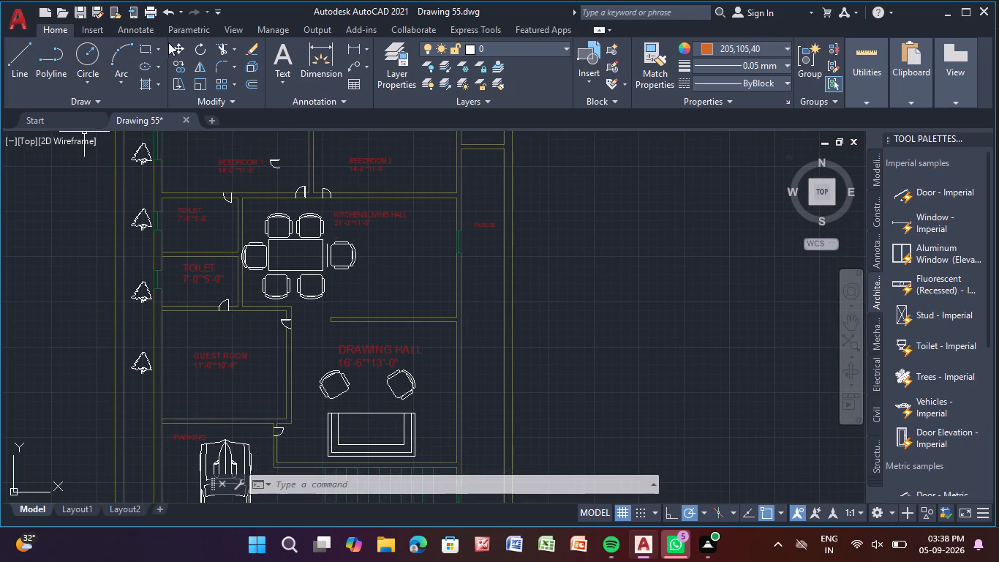
click(219, 45)
scroll(228, 190, up, 2)
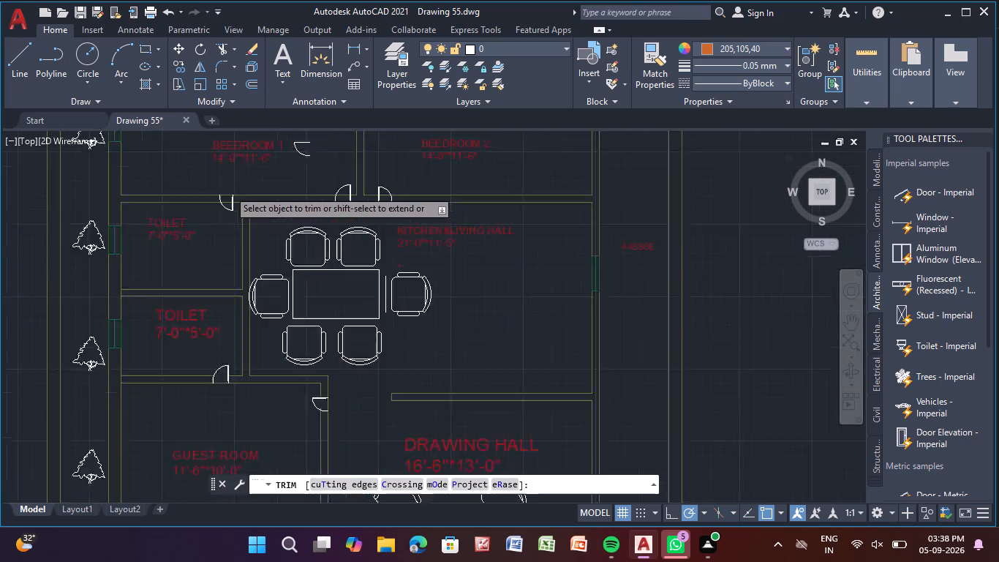
scroll(227, 189, up, 5)
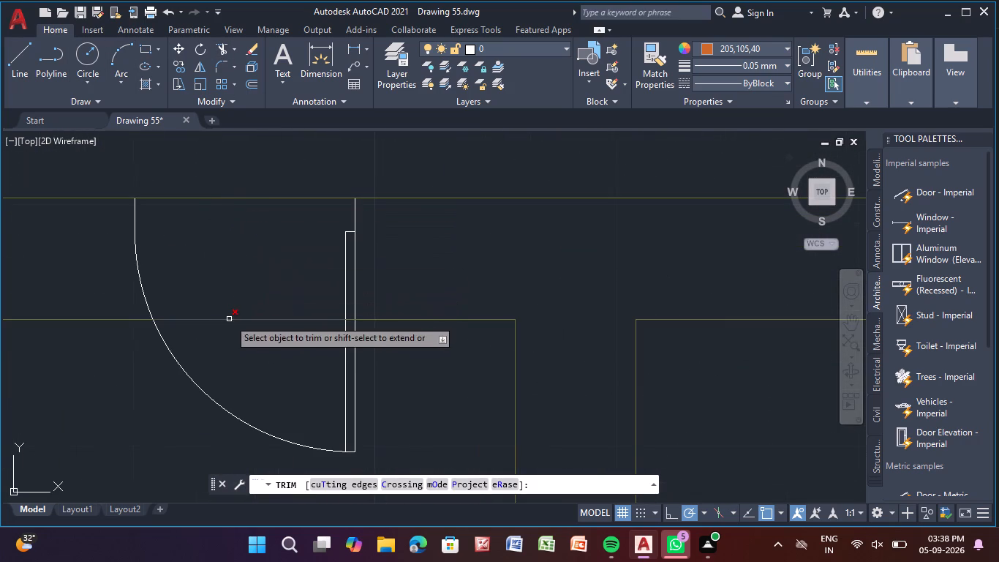
drag(232, 307, 244, 367)
scroll(342, 323, up, 5)
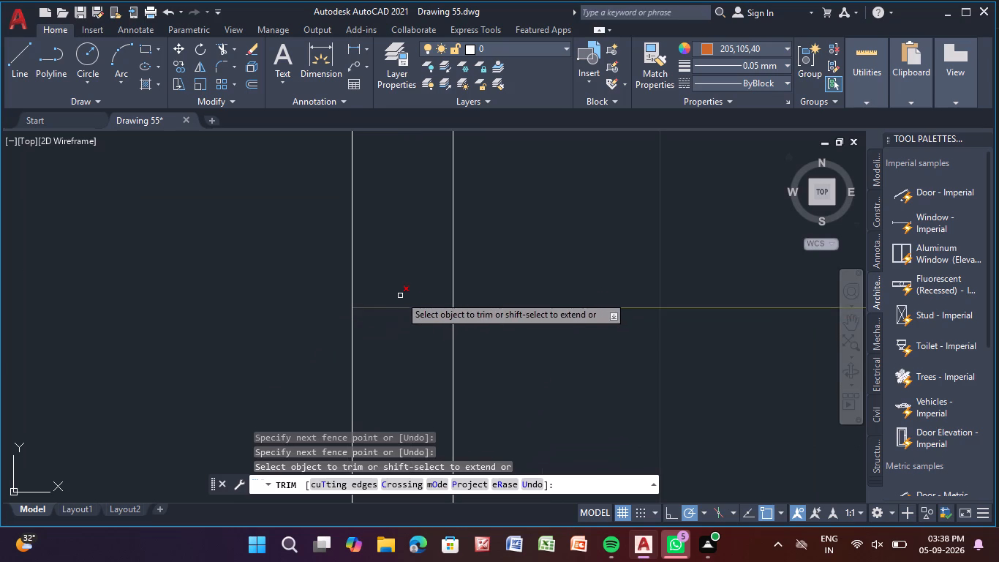
drag(403, 282, 385, 374)
scroll(388, 327, down, 5)
scroll(455, 254, down, 2)
Trim the inner line of BEEDROOM 1's south wall across the KITCHEN door opening, including the leftover piece inside the door leaf.
middle_drag(456, 253, 240, 506)
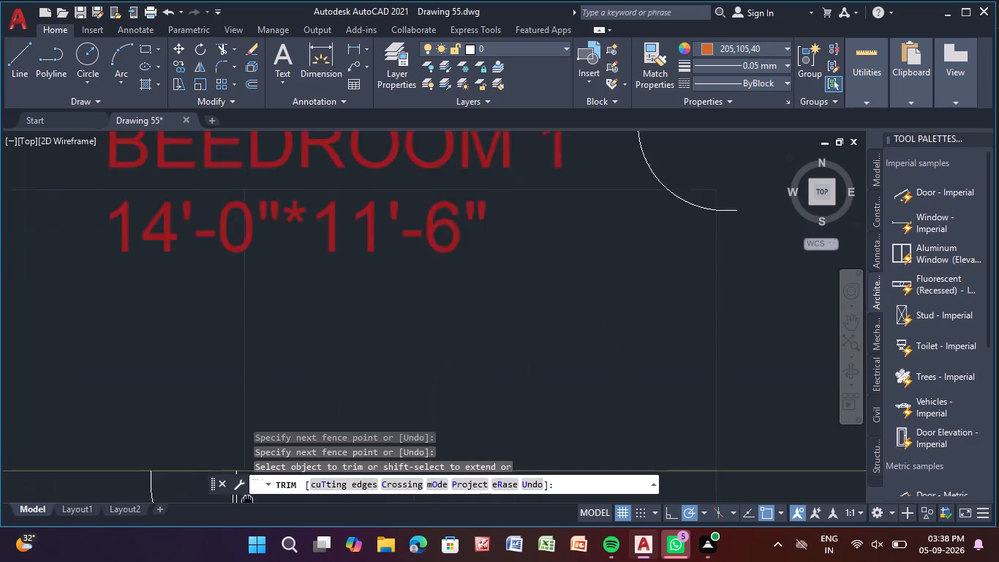
middle_drag(240, 506, 206, 522)
scroll(292, 409, down, 2)
scroll(350, 384, down, 2)
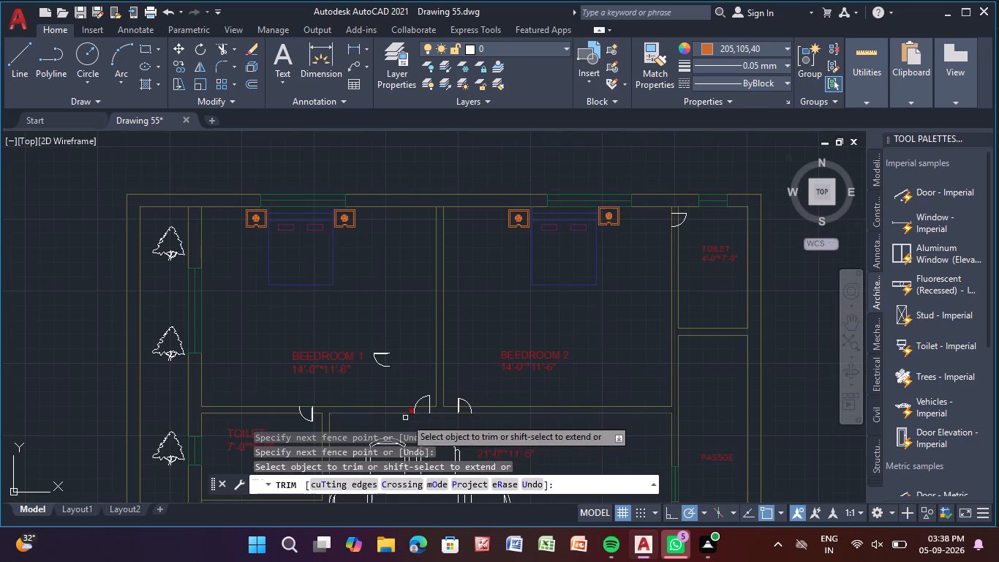
scroll(419, 424, up, 4)
middle_drag(421, 419, 333, 384)
scroll(328, 311, up, 3)
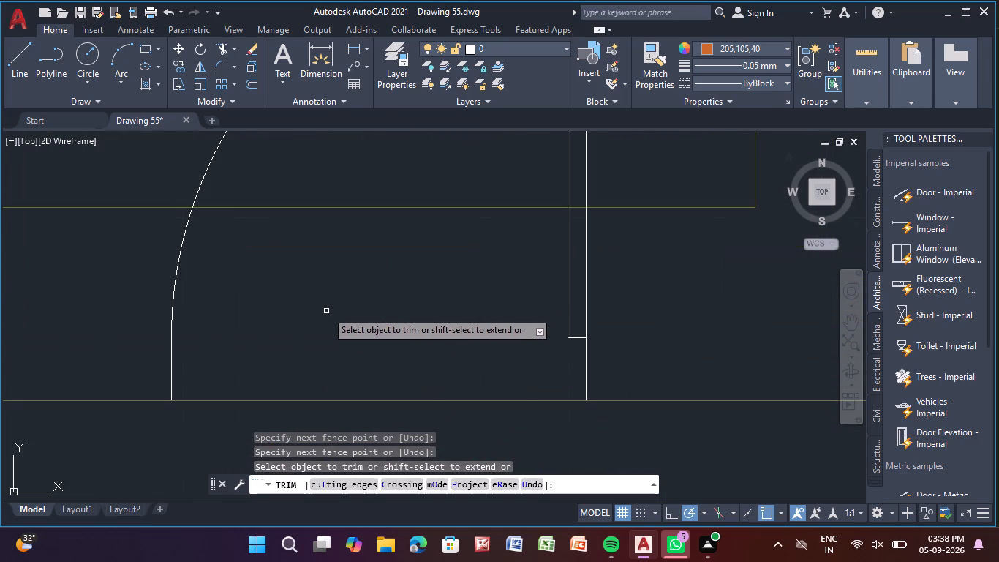
drag(340, 195, 326, 255)
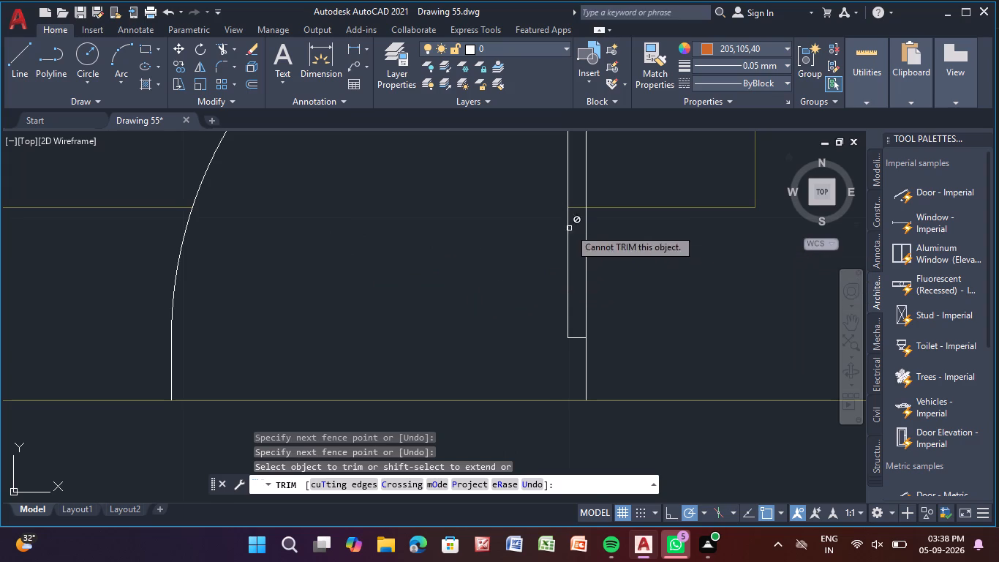
scroll(584, 220, up, 3)
drag(574, 160, 533, 233)
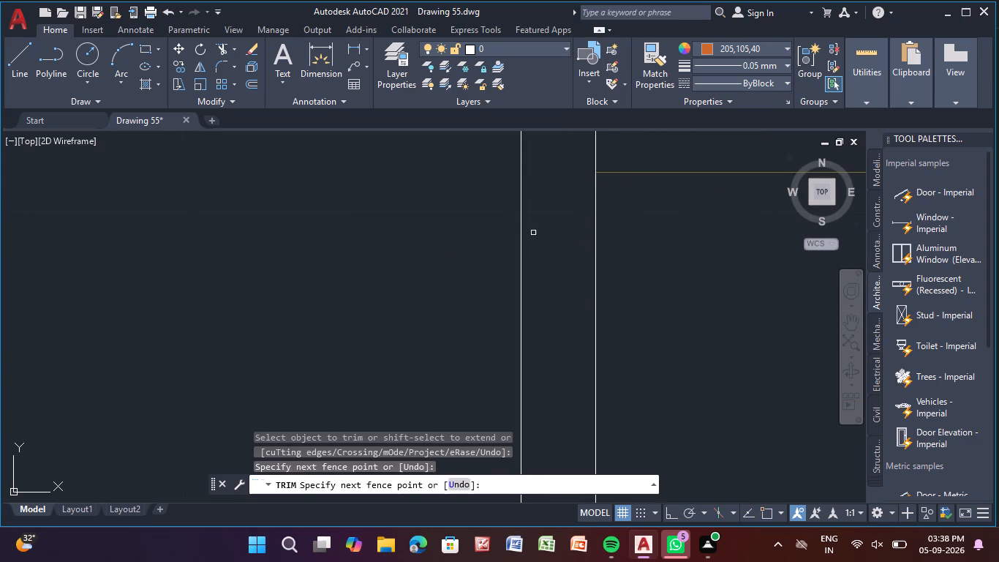
Trim the inner line of BEEDROOM 2's south wall across the KITCHEN door opening, including the leftover piece inside the door leaf.
scroll(627, 331, down, 4)
scroll(687, 342, down, 3)
middle_drag(687, 345, 444, 347)
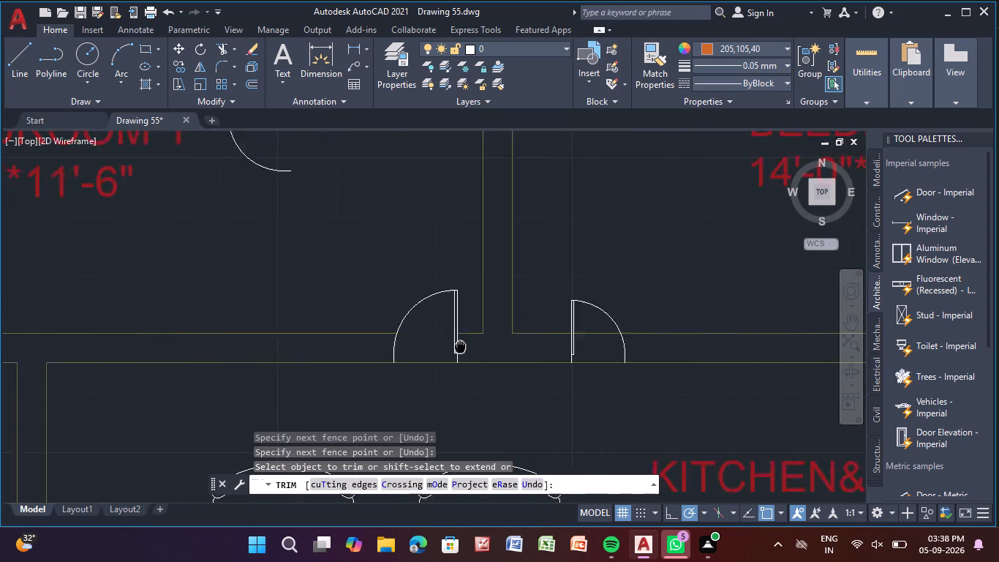
middle_drag(444, 347, 186, 348)
scroll(293, 352, up, 3)
drag(364, 247, 358, 338)
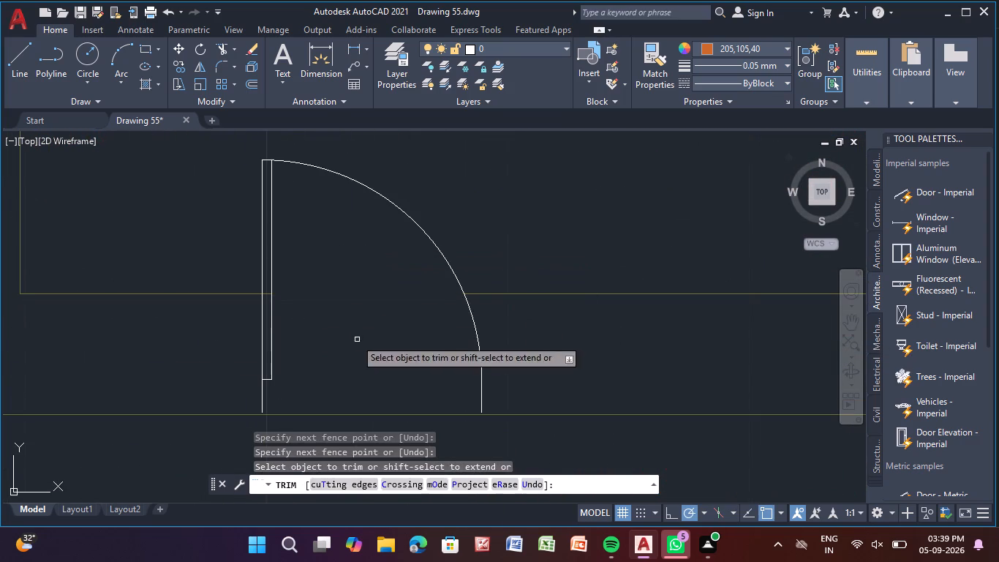
scroll(265, 286, up, 4)
drag(268, 296, 270, 386)
Trim the TOILET-side wall line across the door opening between BEEDROOM 2 and the northeast TOILET, including the piece inside the leaf, and end trimming.
scroll(279, 378, down, 4)
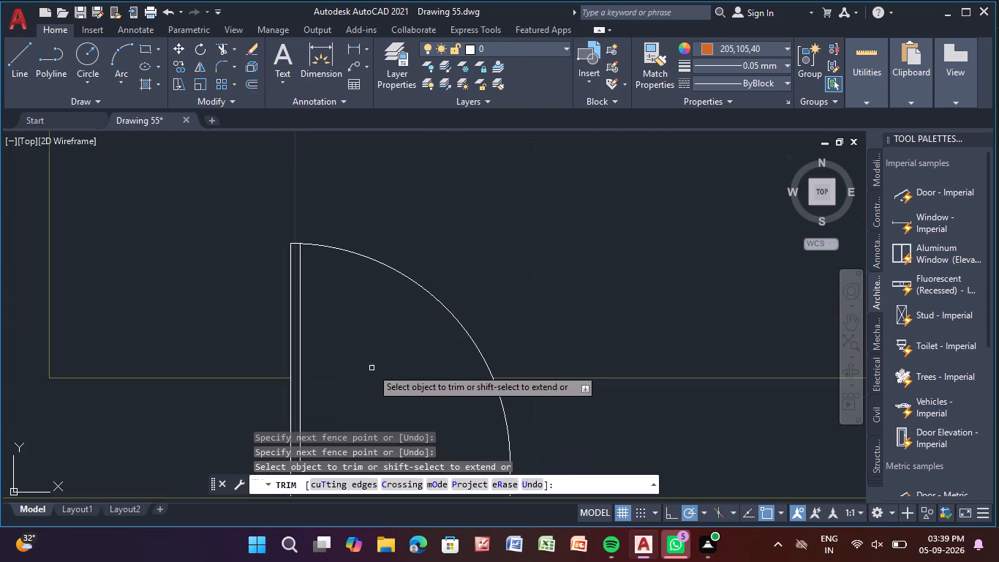
scroll(377, 364, down, 6)
middle_drag(414, 397, 447, 346)
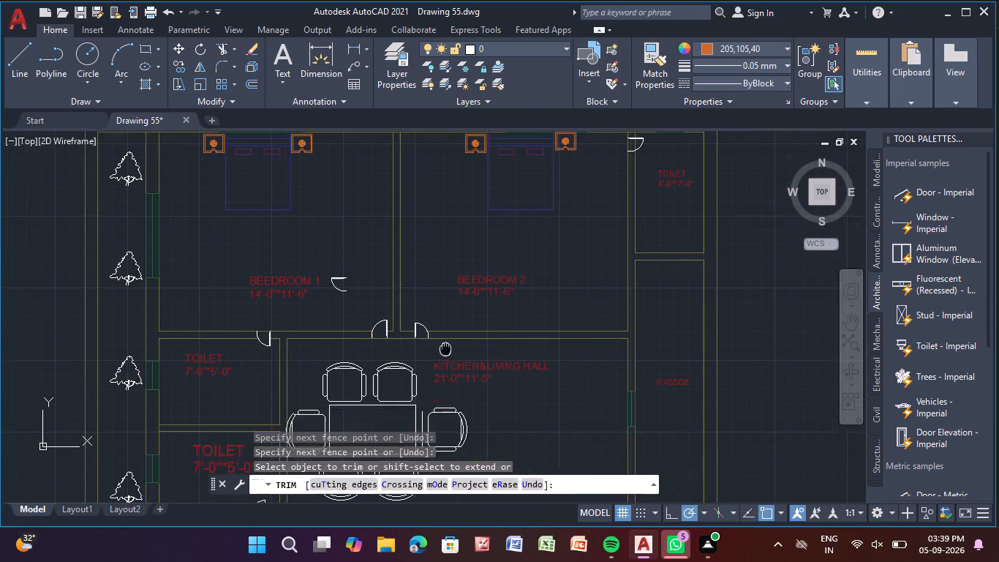
middle_drag(447, 346, 372, 432)
middle_drag(543, 241, 450, 357)
scroll(472, 323, up, 4)
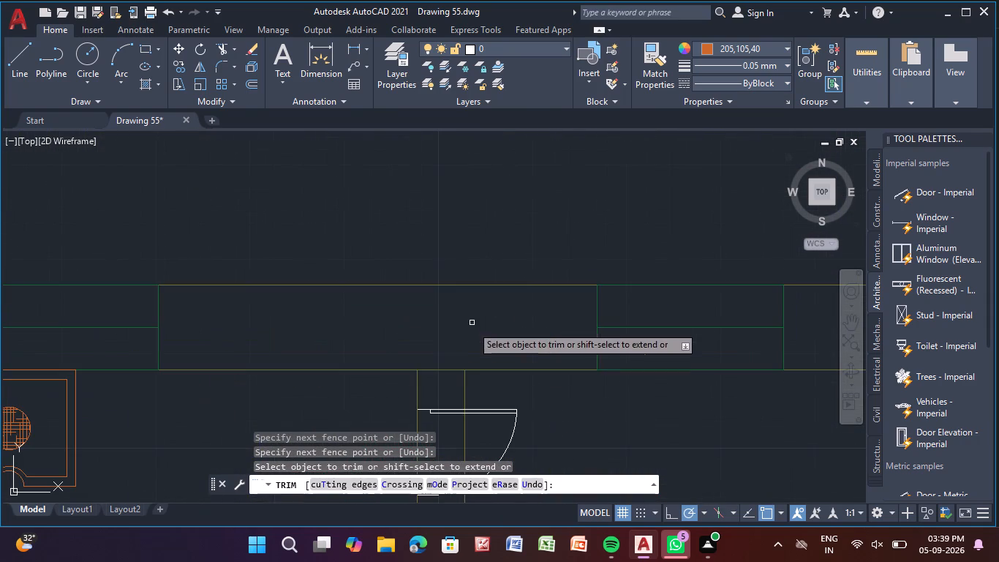
middle_drag(453, 432, 437, 293)
scroll(436, 293, up, 2)
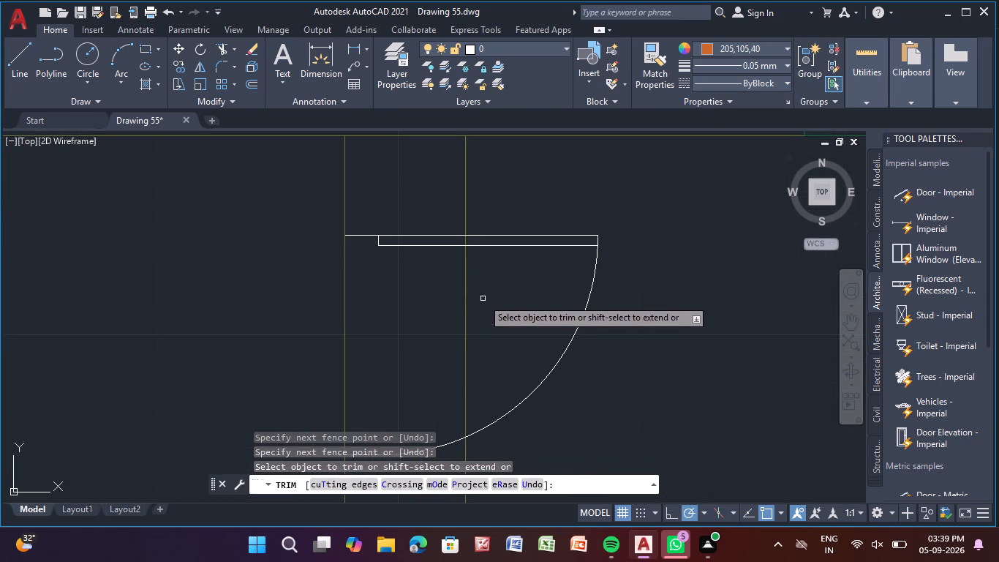
drag(497, 293, 404, 364)
scroll(462, 239, up, 3)
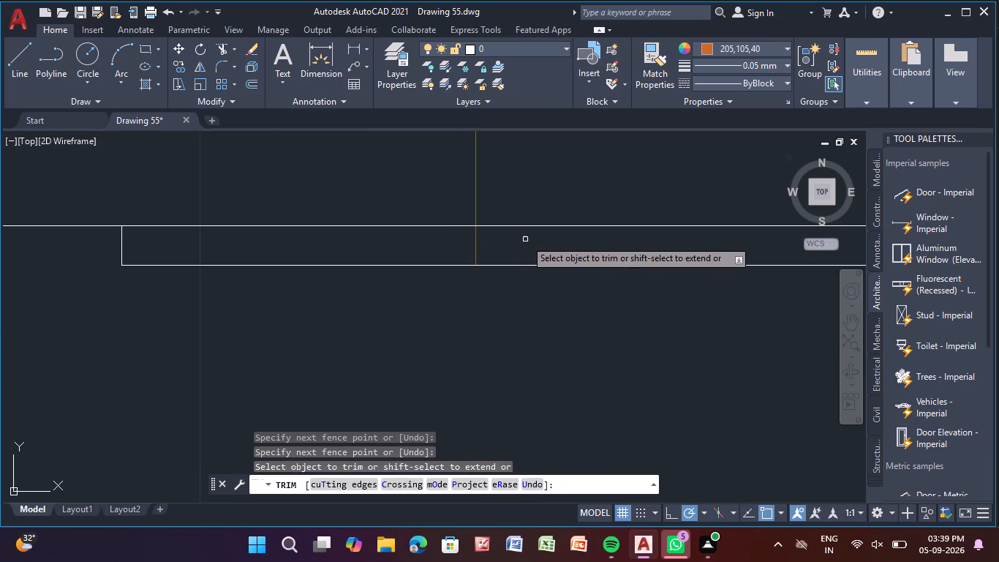
drag(467, 249, 436, 255)
scroll(405, 304, down, 1)
scroll(468, 266, up, 4)
drag(468, 266, 464, 265)
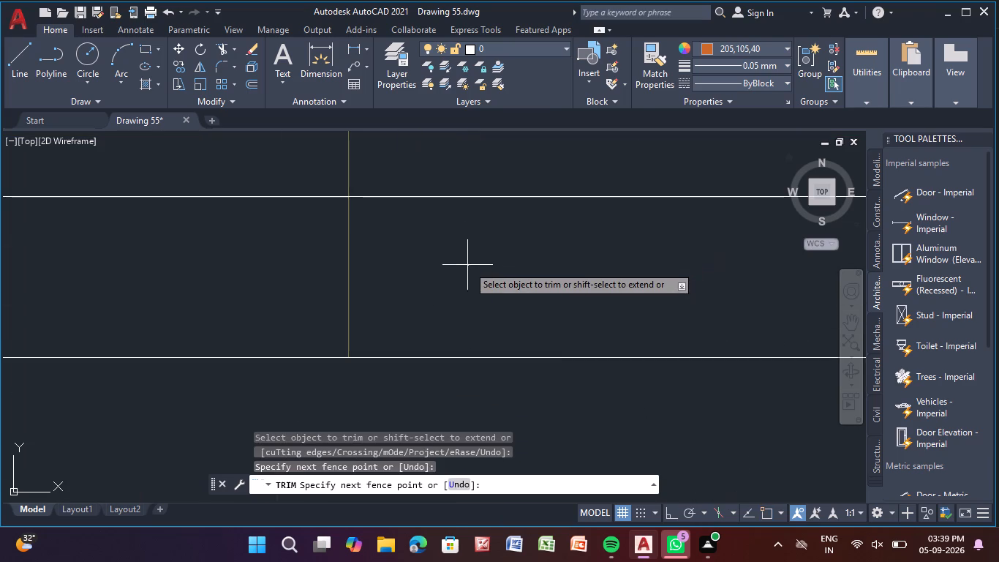
drag(464, 265, 258, 269)
scroll(270, 268, down, 6)
scroll(336, 326, down, 3)
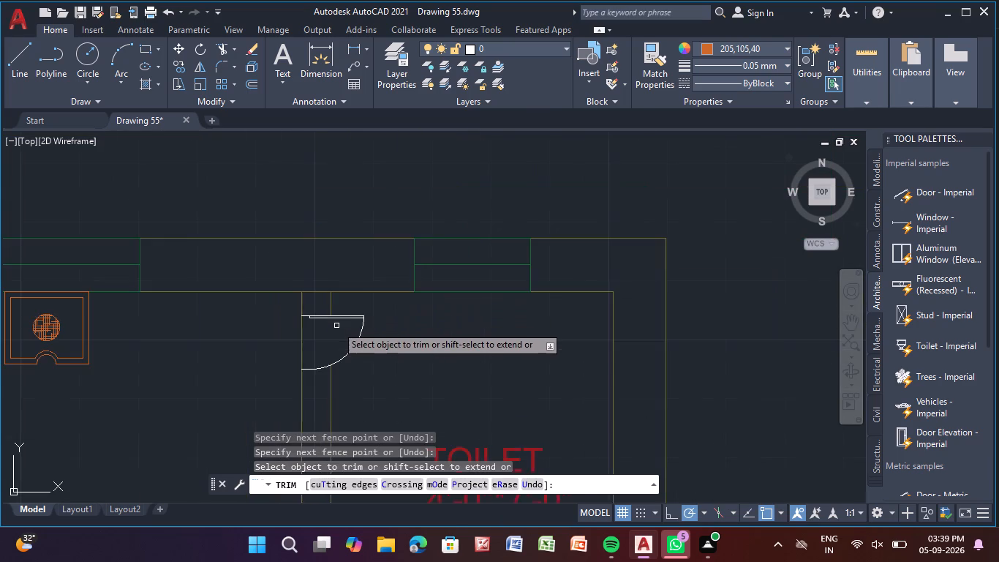
scroll(364, 378, down, 3)
middle_drag(366, 378, 437, 119)
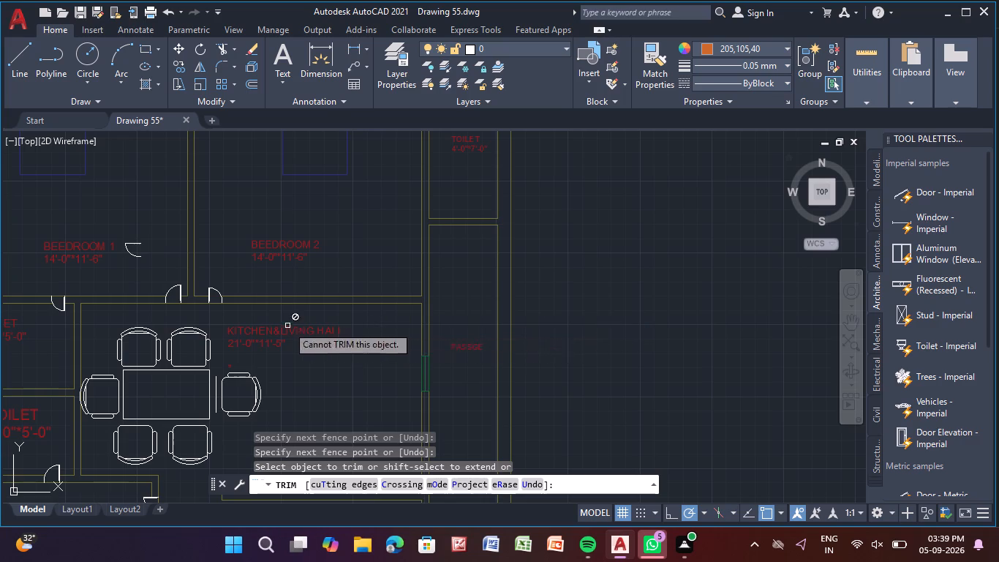
middle_drag(312, 369, 466, 146)
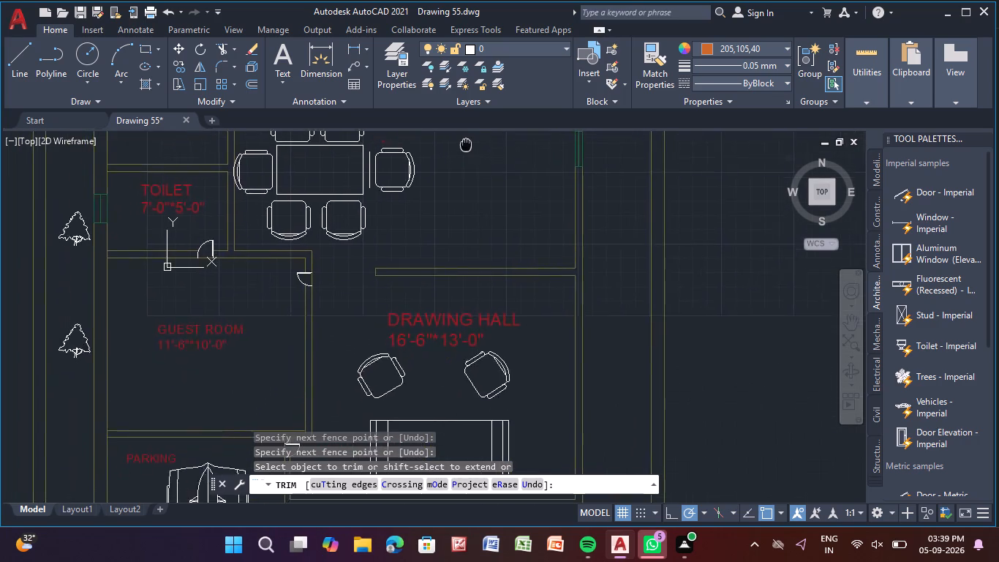
middle_drag(466, 146, 454, 250)
scroll(410, 285, down, 2)
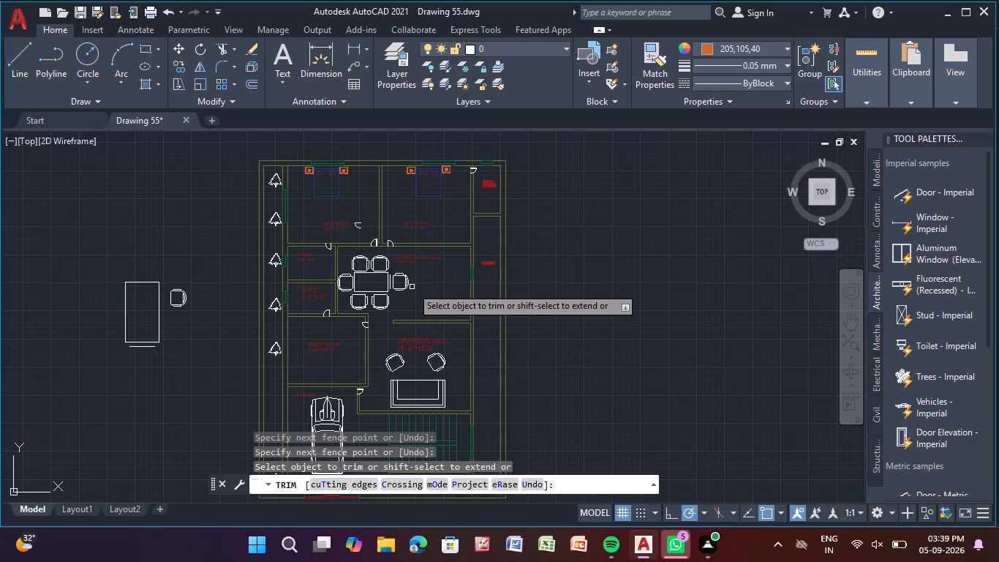
key(Escape)
key(Escape)
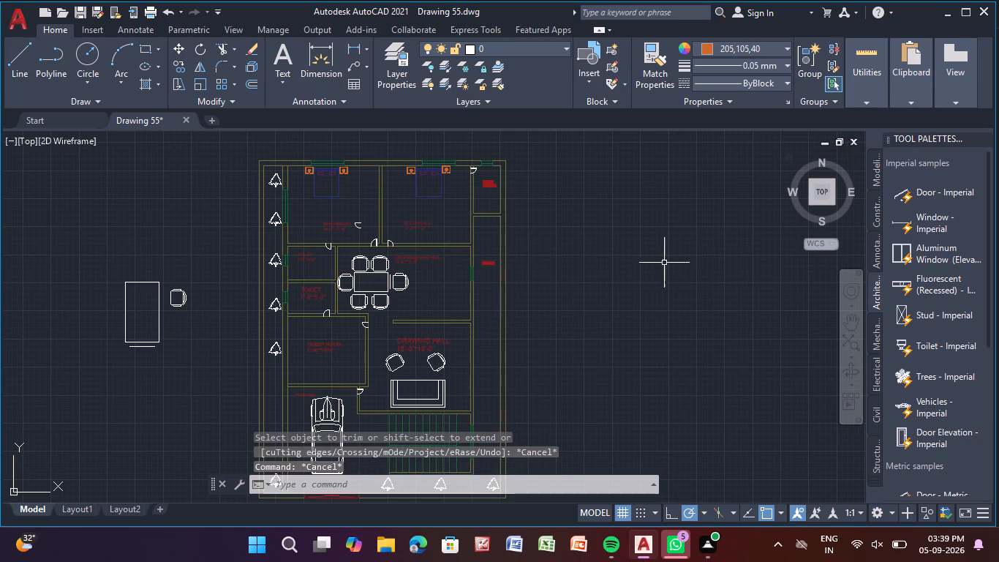
Insert an imperial Toilet block in the empty space east of the floor plan.
click(911, 339)
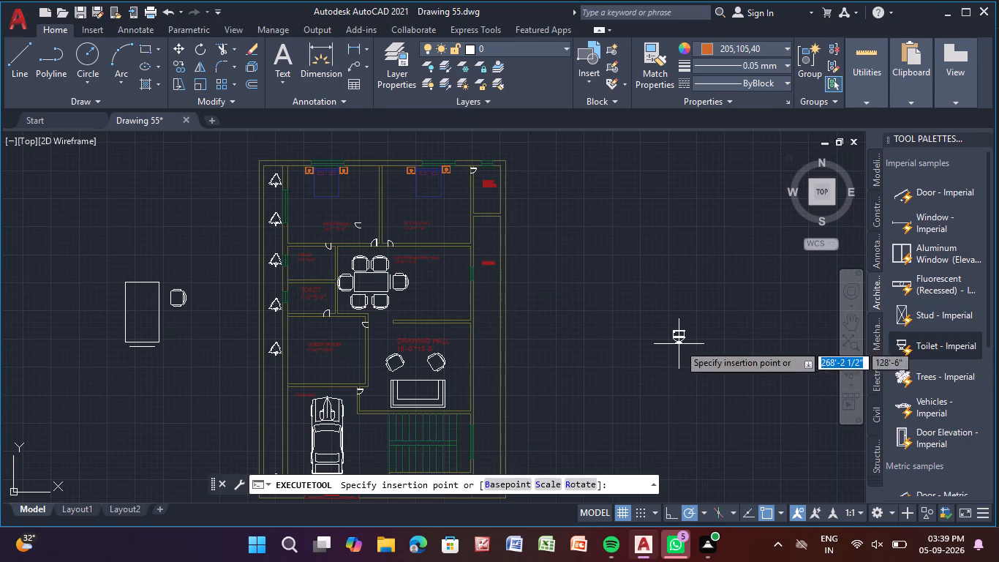
click(678, 344)
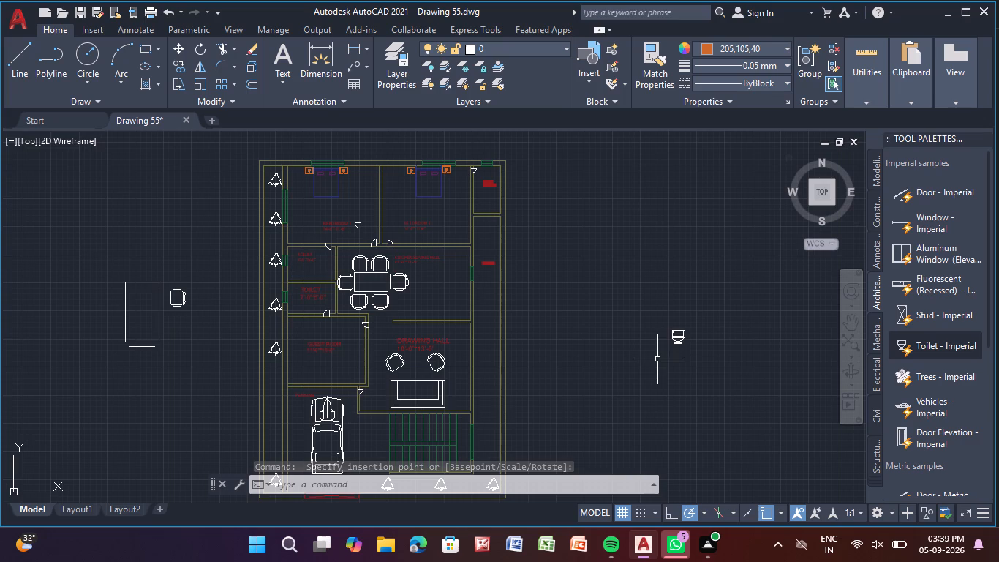
Copy the toilet into the northeast TOILET beside BEEDROOM 2, just above the room's south wall.
click(682, 342)
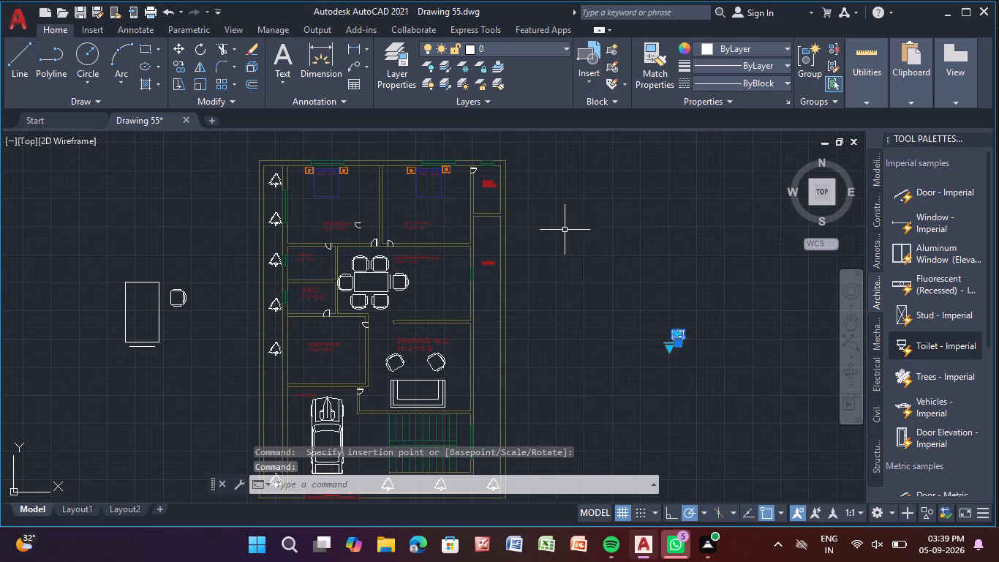
click(171, 64)
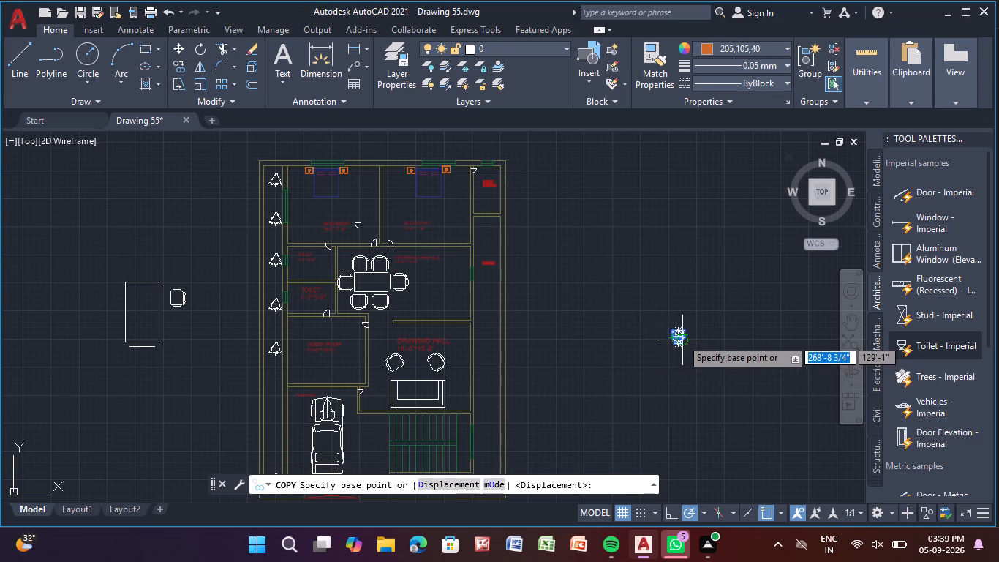
click(682, 338)
scroll(496, 203, up, 3)
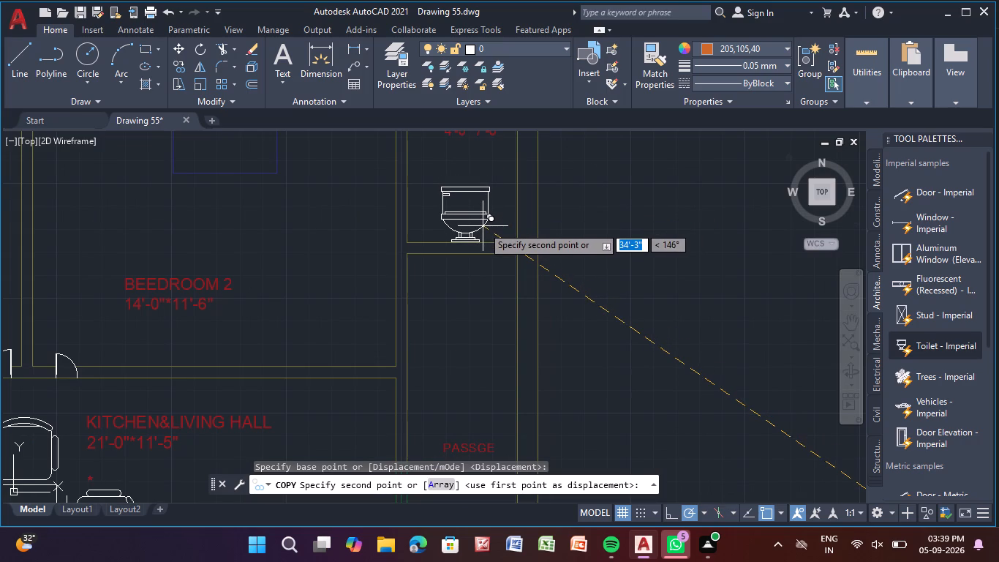
click(483, 225)
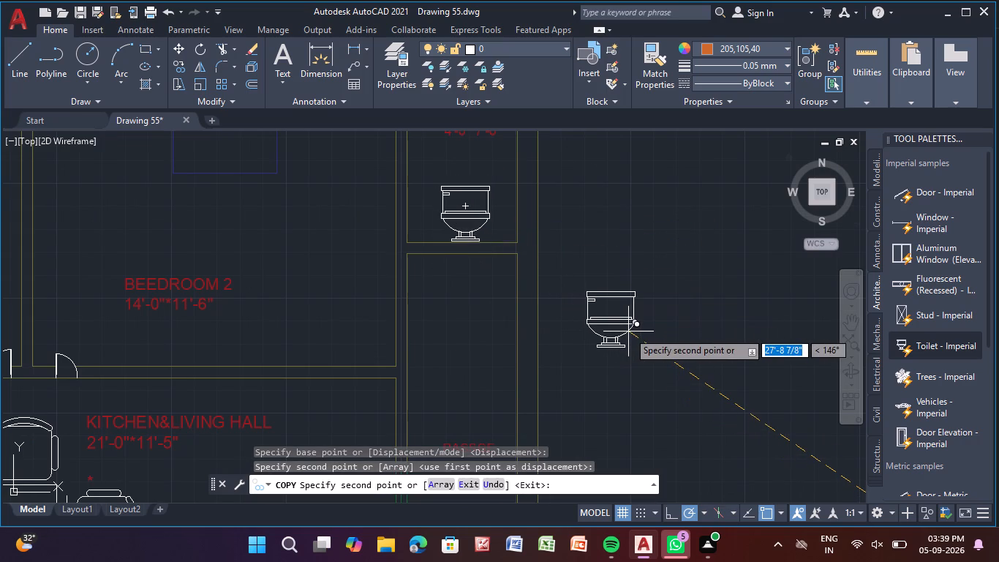
key(Escape)
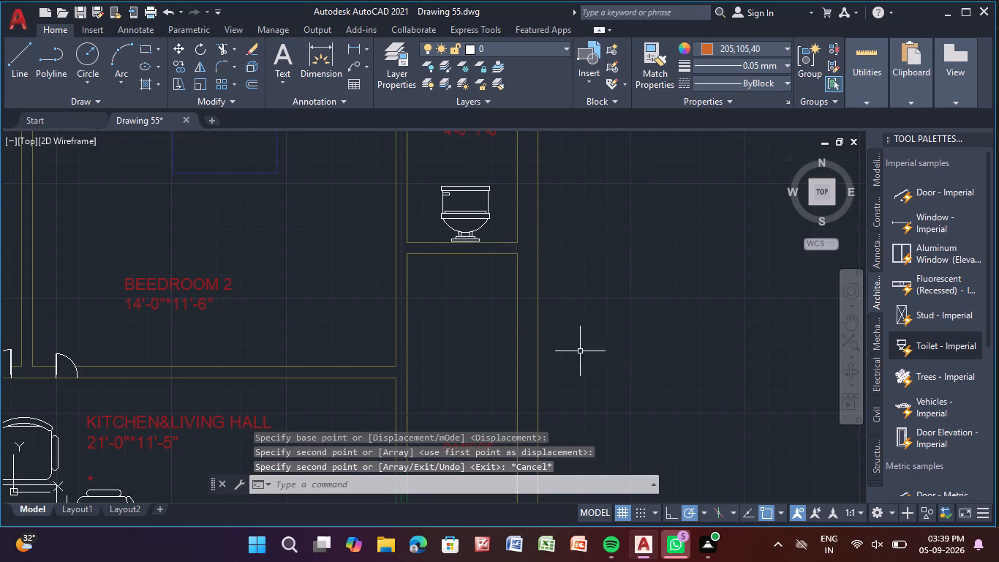
Rotate the original toilet outside the plan by 270°.
scroll(575, 353, down, 3)
scroll(638, 381, down, 1)
middle_drag(638, 381, 630, 309)
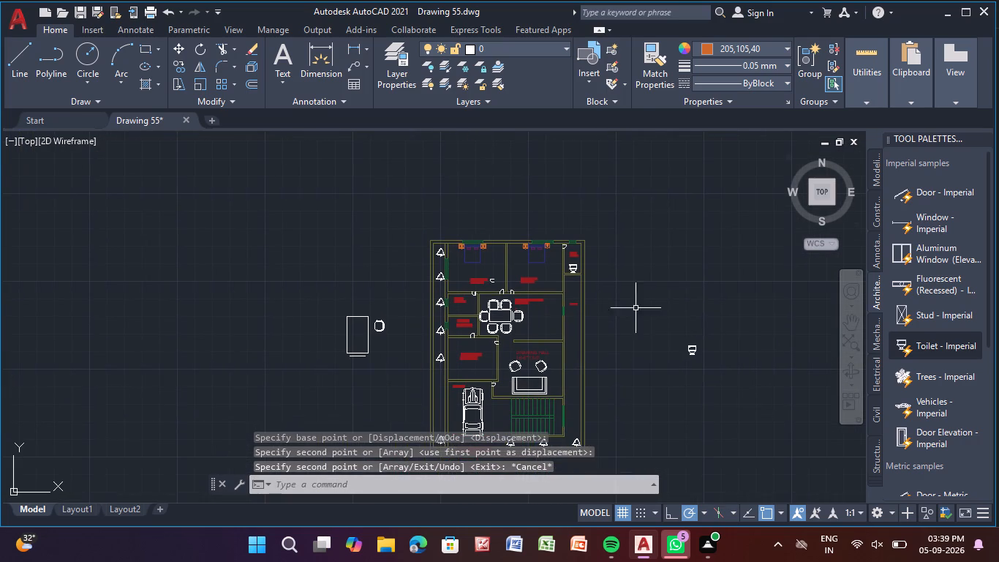
click(690, 351)
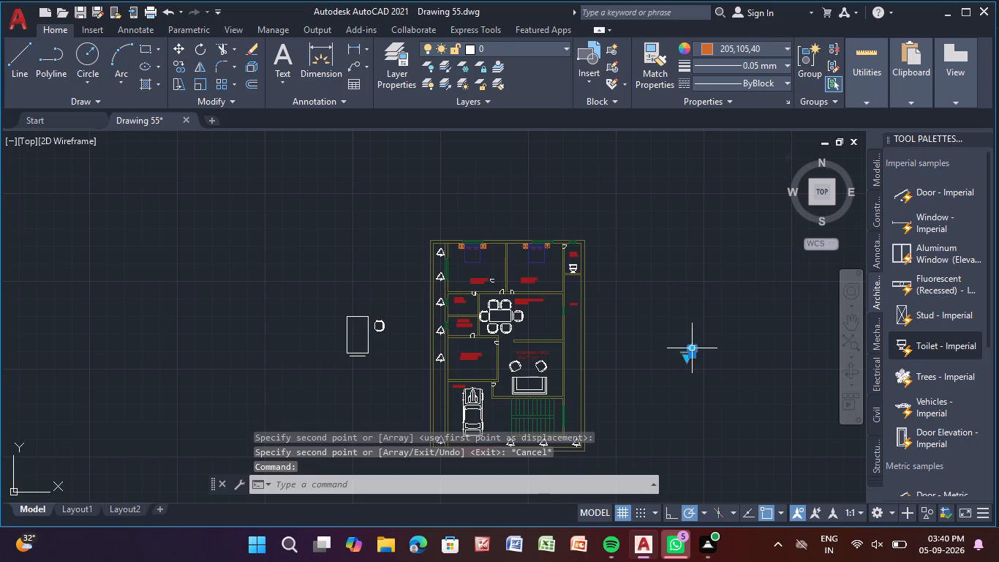
click(196, 48)
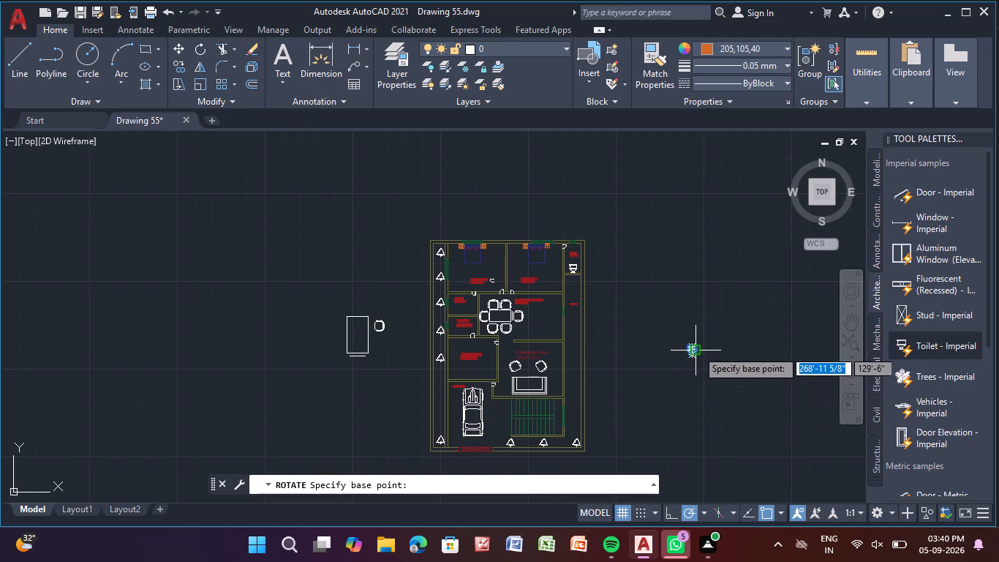
click(696, 349)
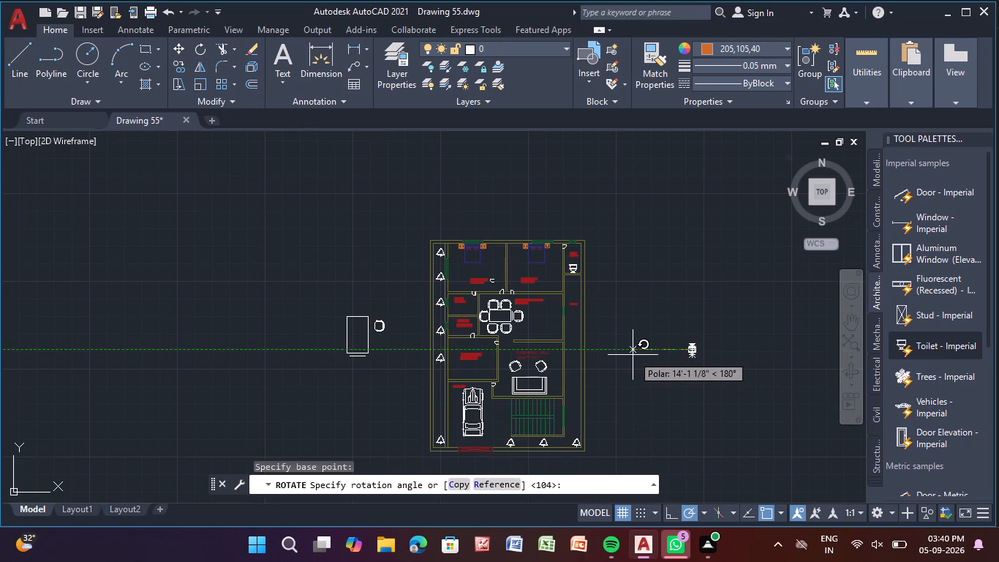
scroll(636, 349, up, 3)
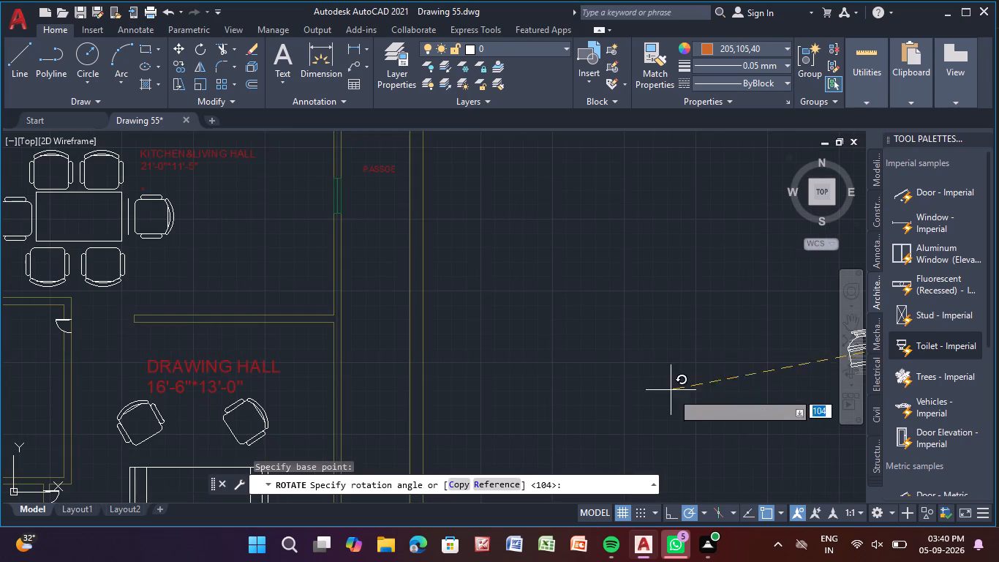
scroll(697, 419, down, 2)
middle_drag(697, 419, 522, 419)
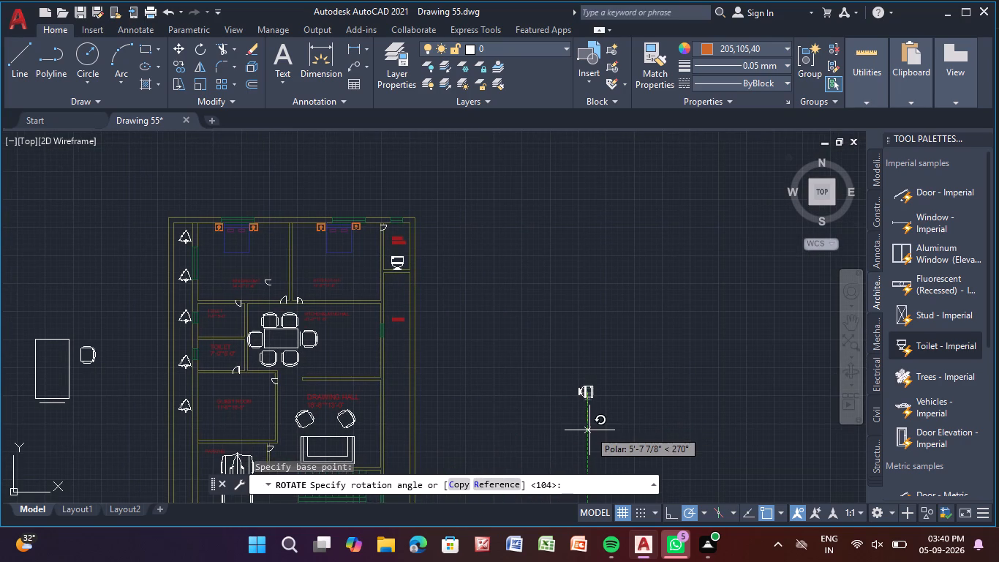
click(592, 430)
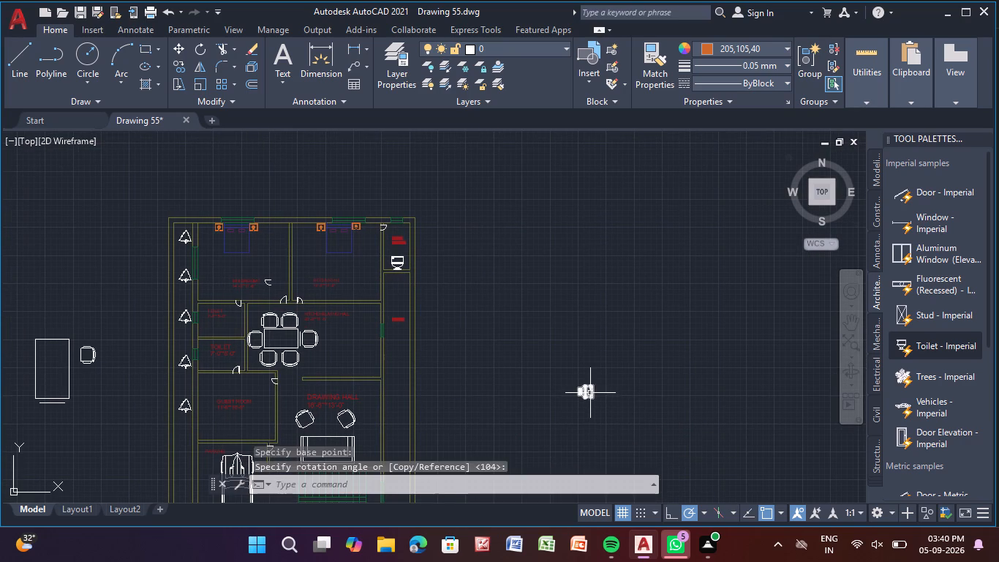
Copy the rotated toilet into the upper 7'-0"*5'-0" TOILET, with its base against the west wall just below the window.
click(589, 392)
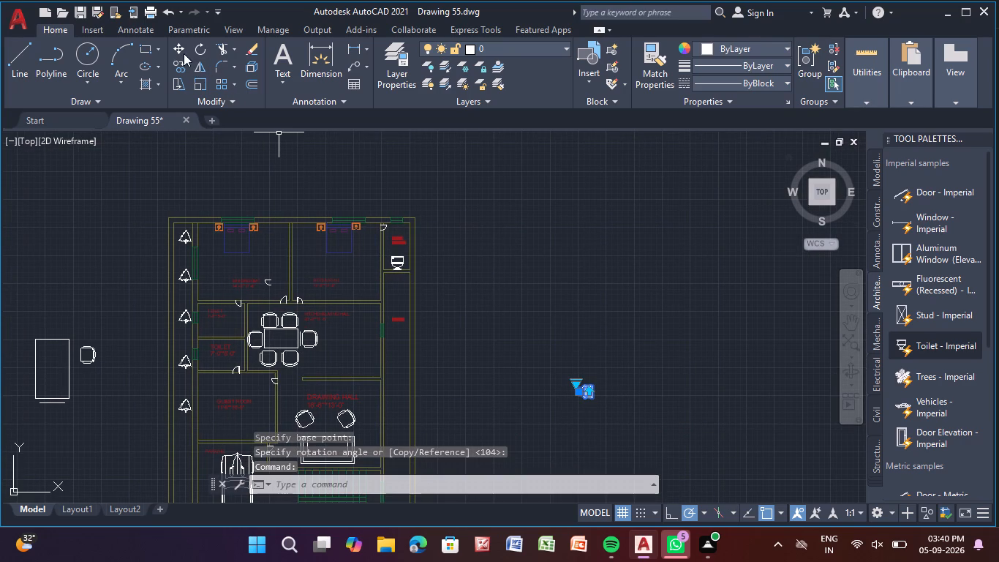
click(176, 58)
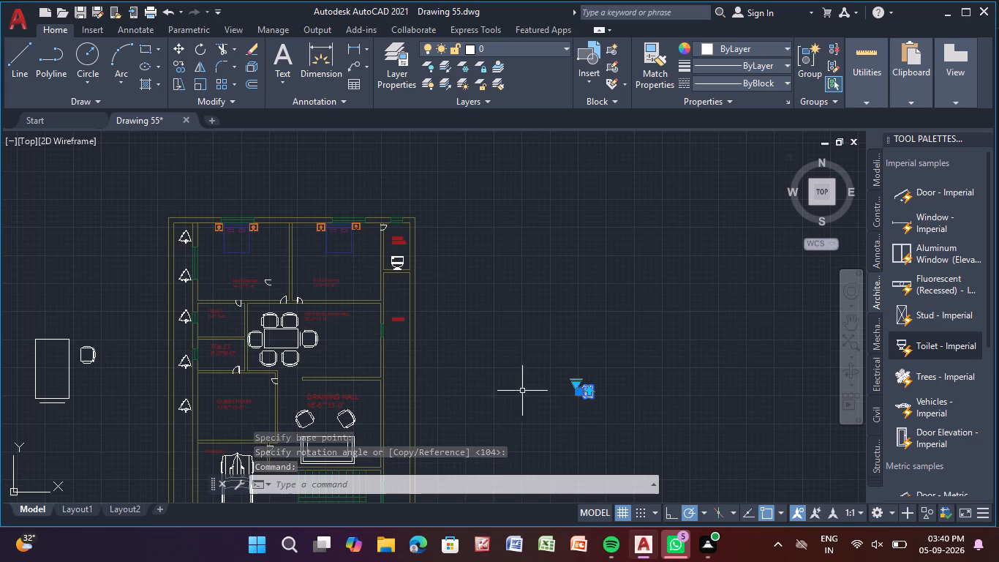
click(178, 67)
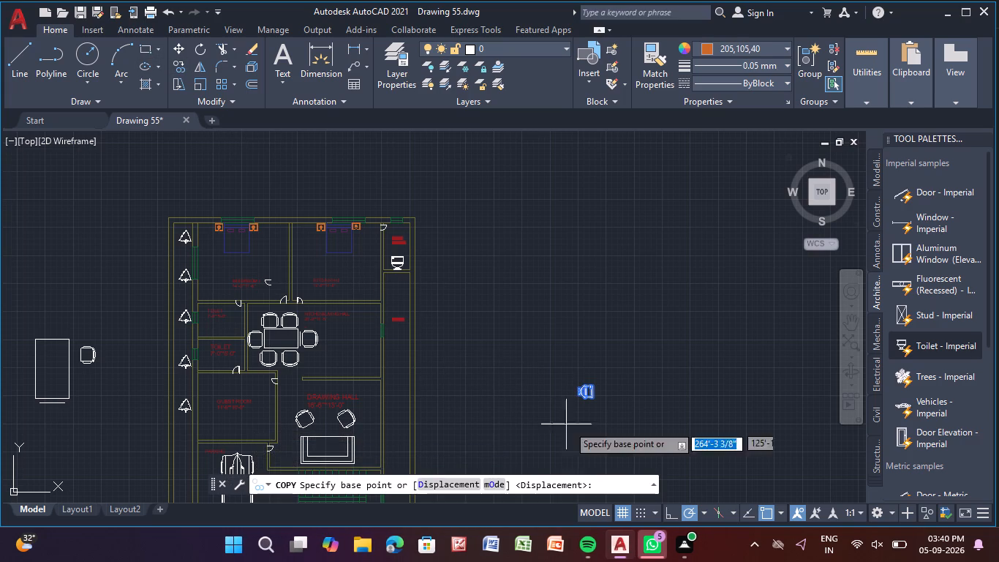
click(577, 391)
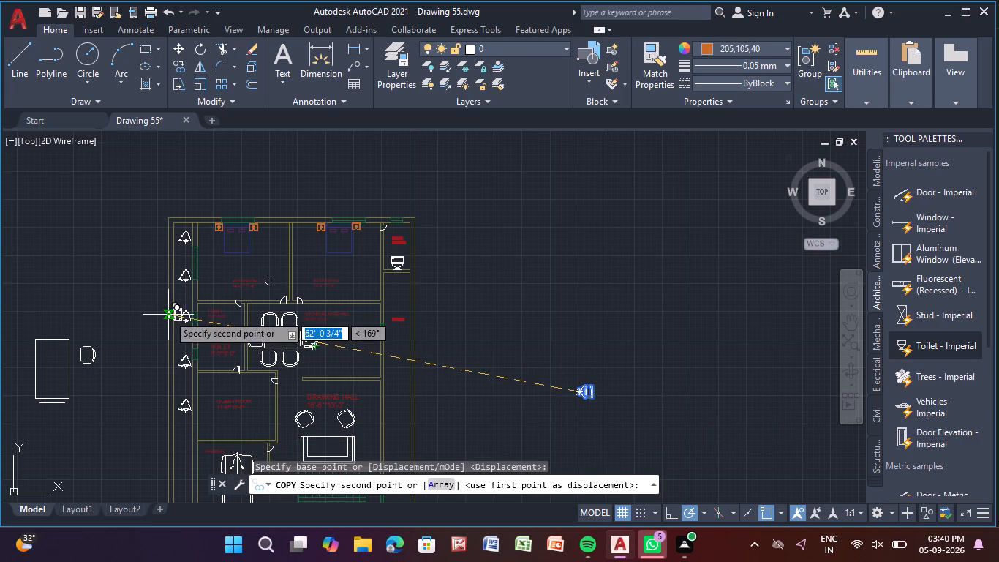
scroll(219, 330, up, 4)
middle_drag(220, 329, 586, 389)
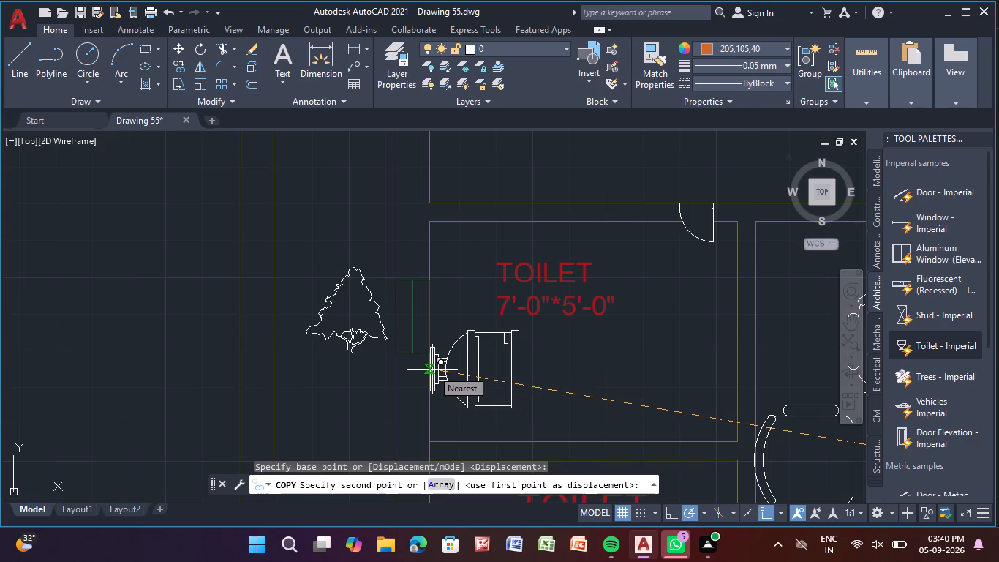
scroll(431, 378, up, 1)
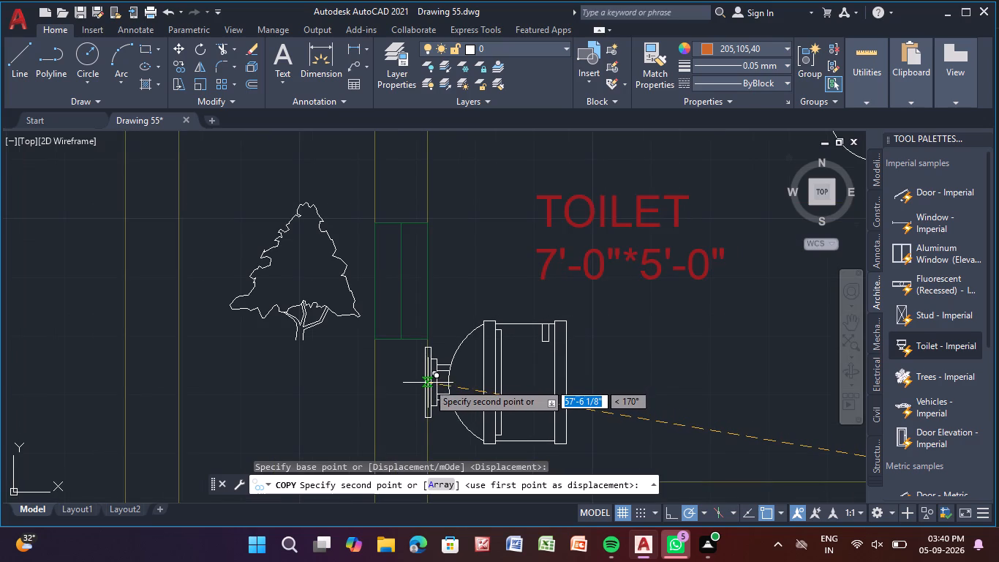
scroll(431, 383, up, 2)
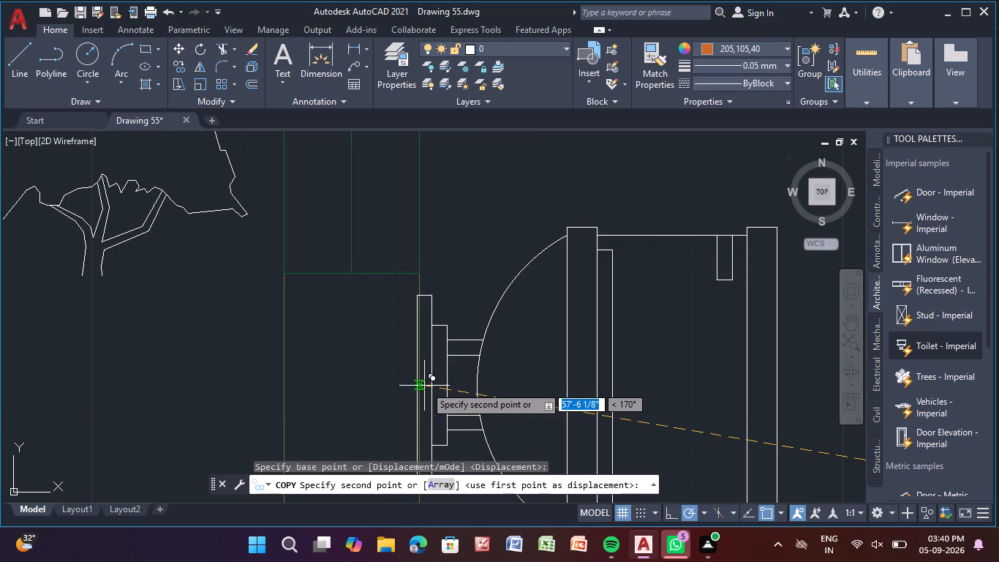
click(426, 383)
scroll(490, 399, down, 4)
scroll(490, 401, up, 3)
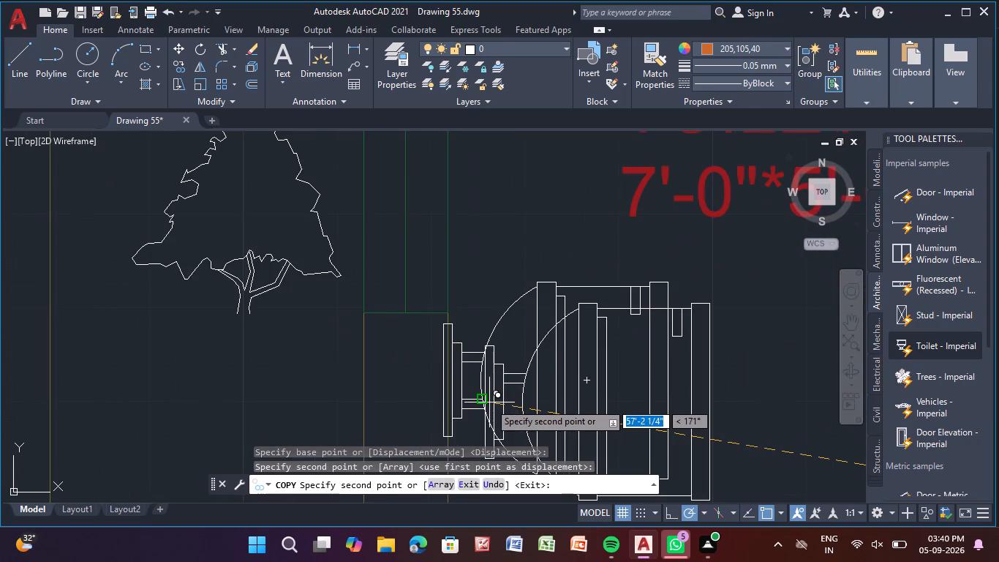
Copy the rotated toilet into the lower 7'-0"*5'-0" TOILET, with its base flush against the west wall below the window.
scroll(489, 402, down, 3)
middle_drag(491, 402, 513, 293)
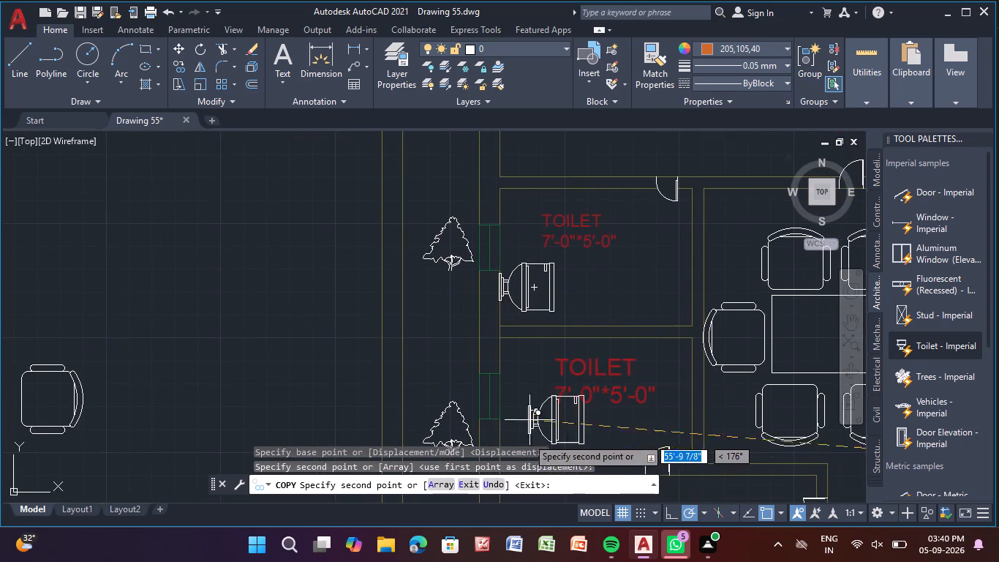
scroll(513, 410, up, 3)
middle_drag(513, 410, 482, 311)
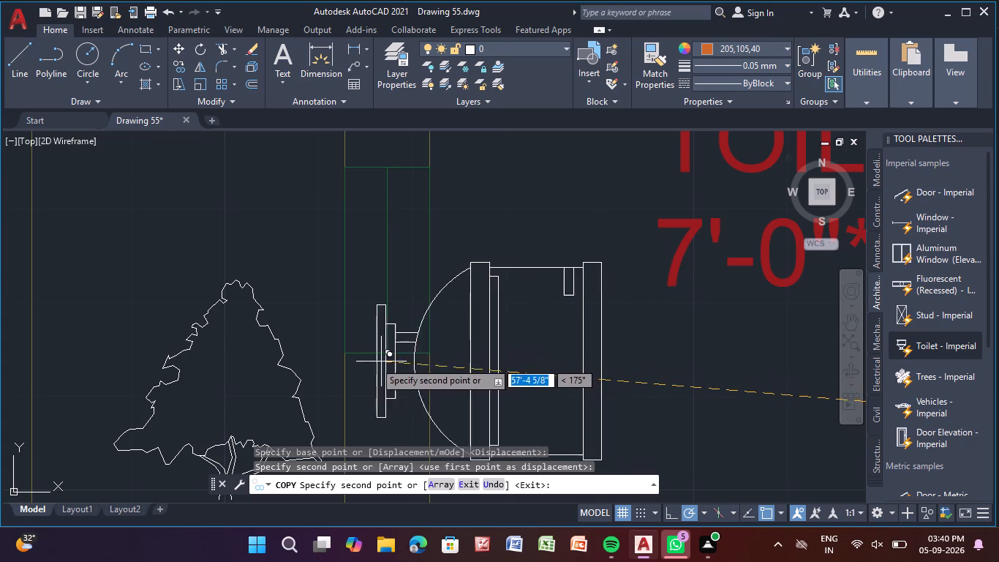
middle_drag(482, 379, 484, 354)
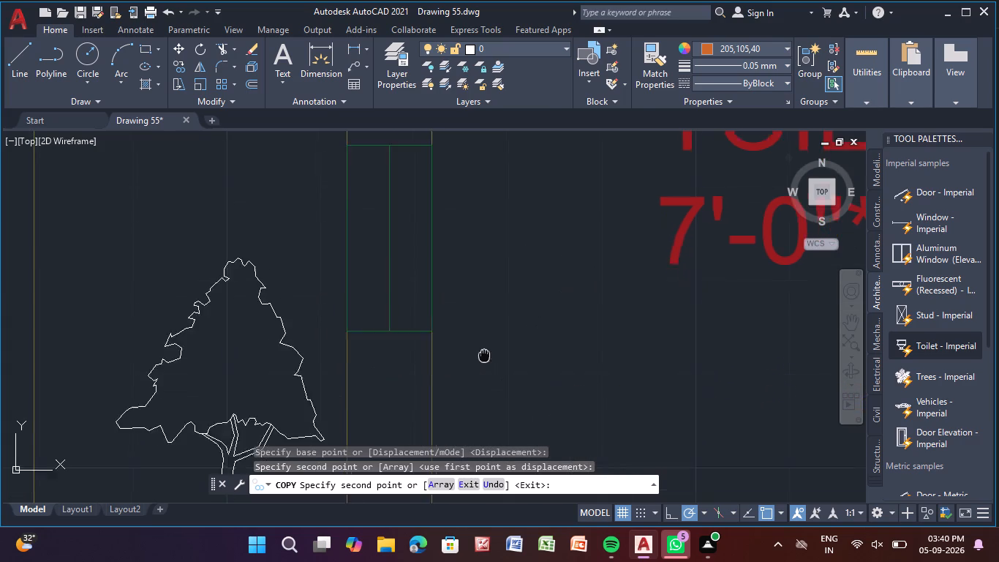
middle_drag(484, 354, 515, 263)
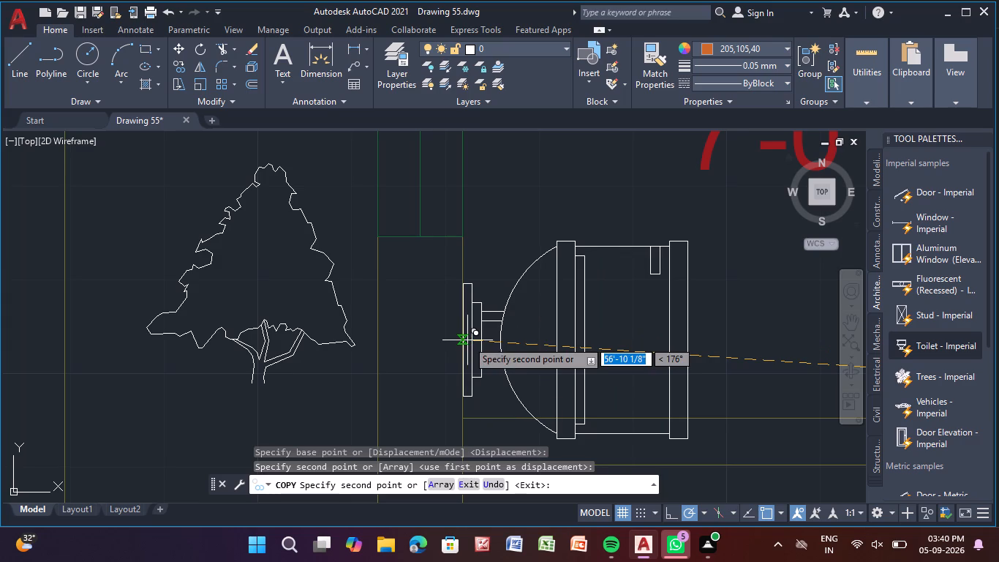
click(467, 340)
Replace the upper TOILET's fixture that overlaps the west wall with a new copy whose base sits flush against that wall.
scroll(526, 334, down, 4)
middle_drag(525, 334, 499, 379)
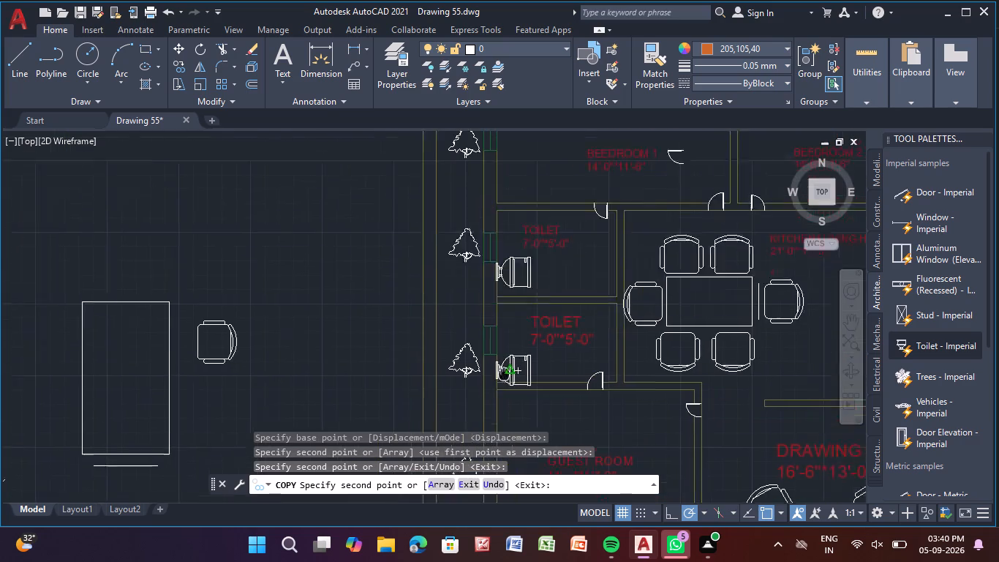
middle_drag(499, 379, 458, 415)
scroll(451, 312, up, 5)
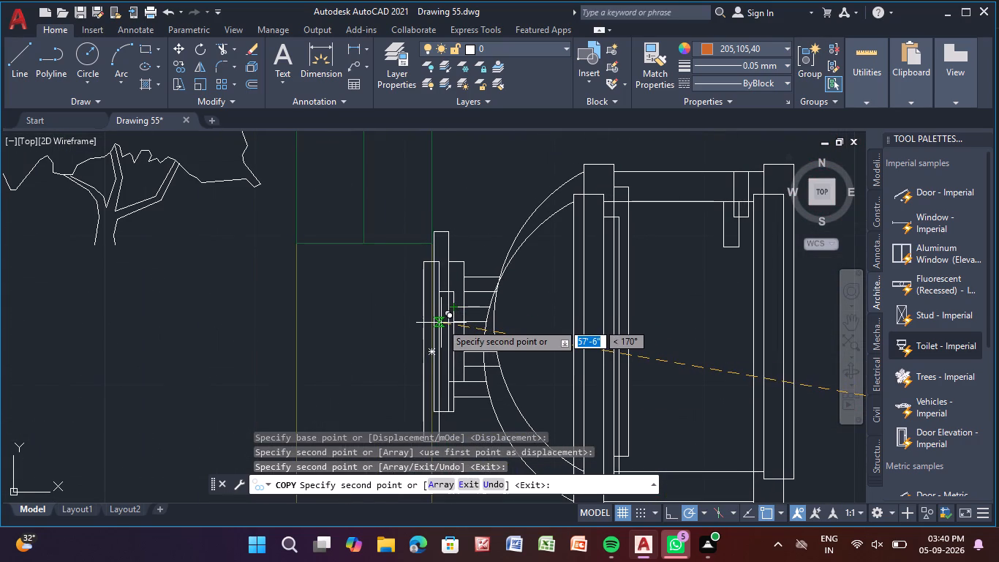
click(439, 324)
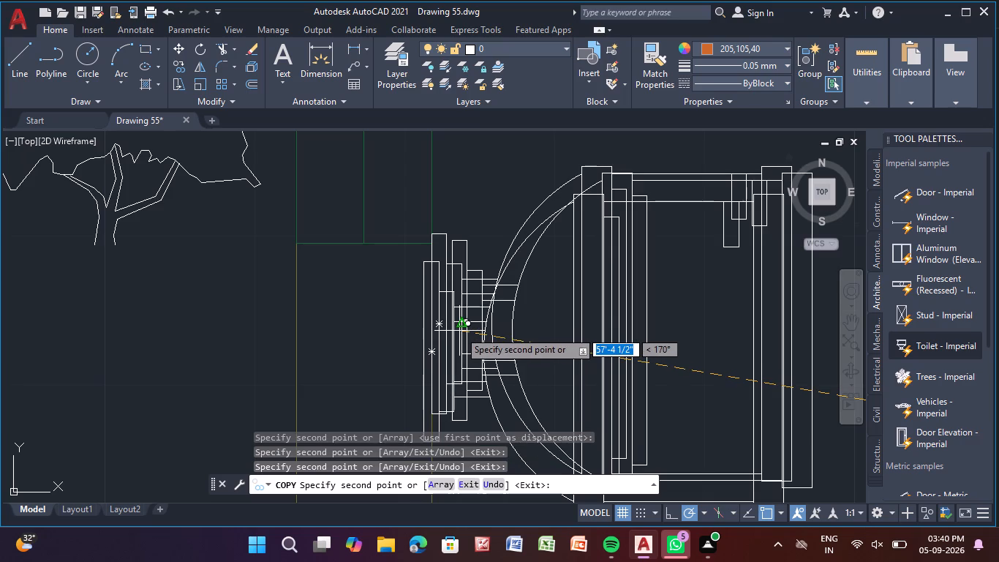
key(Escape)
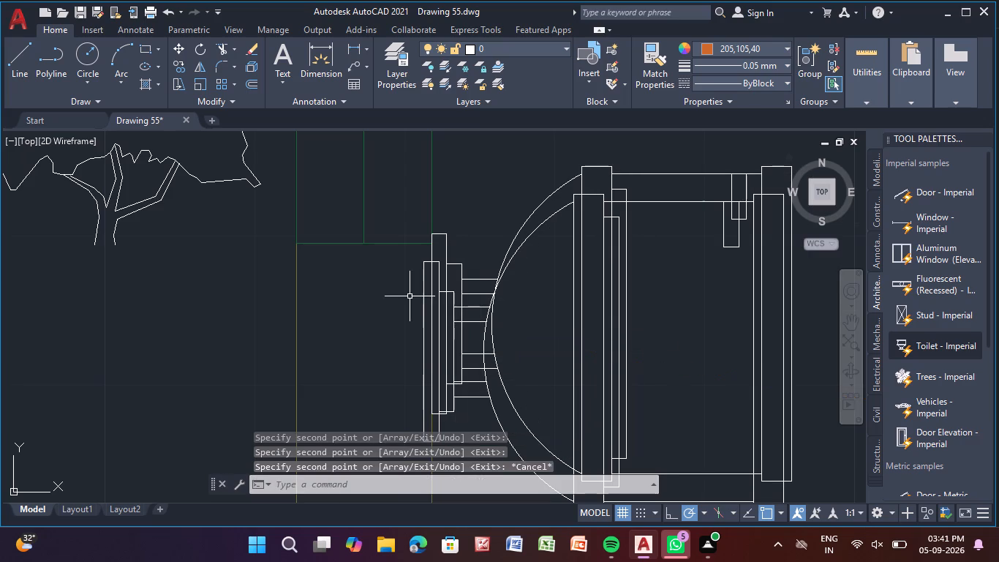
click(424, 303)
key(Delete)
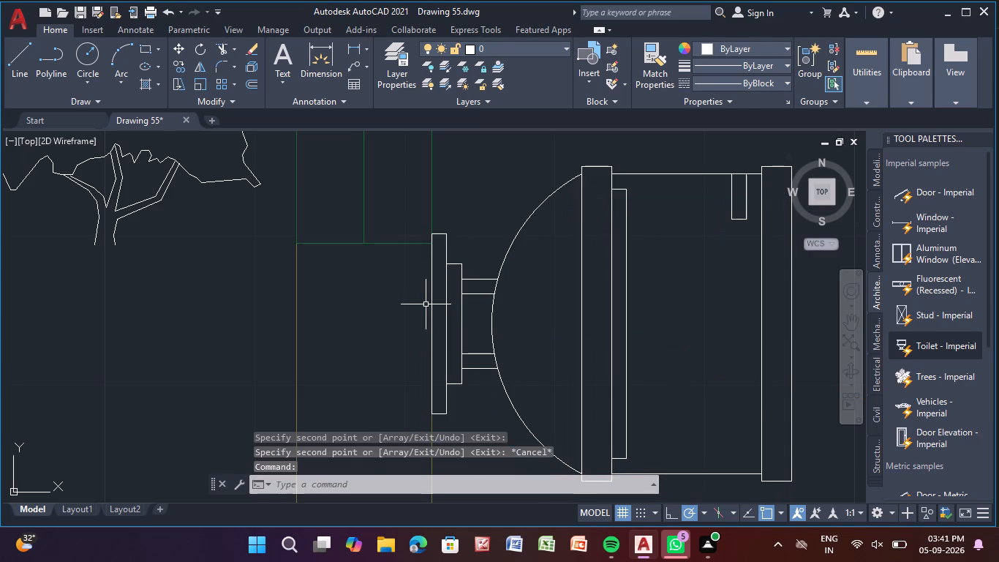
Set the colour of the northernmost tree beside BEEDROOM 1 to dark green 19,103,52.
scroll(423, 304, down, 4)
scroll(504, 340, down, 4)
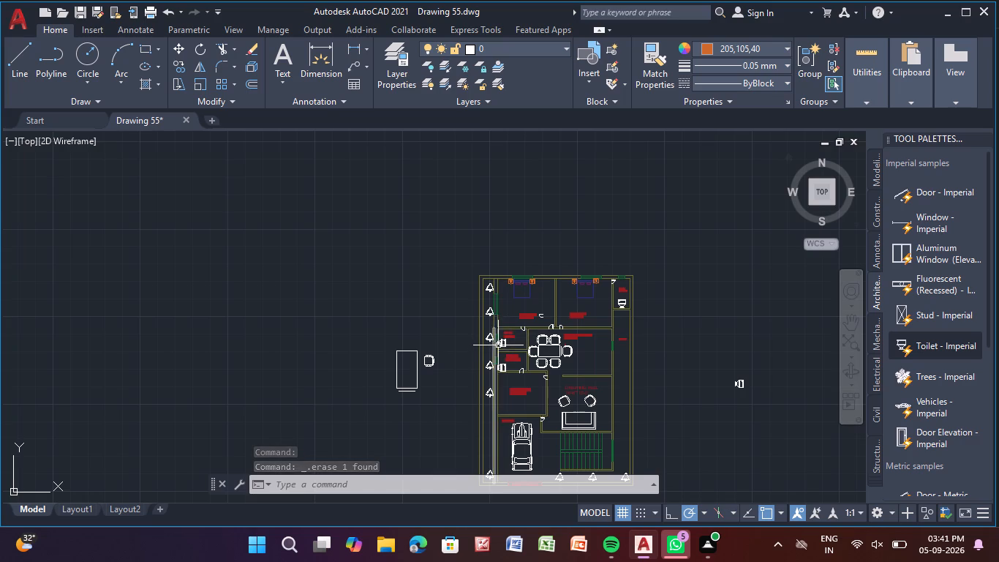
scroll(516, 356, down, 2)
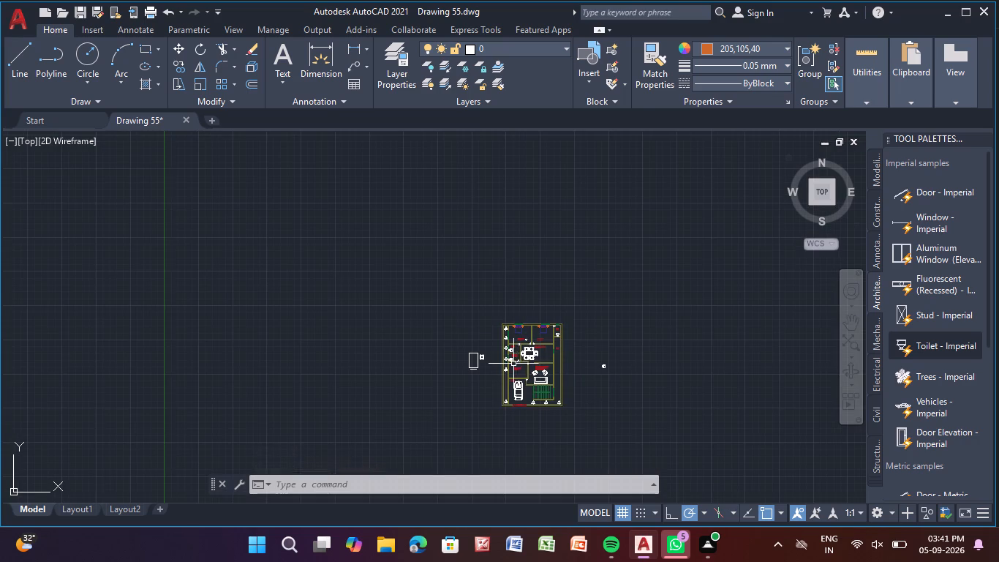
scroll(512, 361, up, 3)
middle_drag(498, 354, 272, 282)
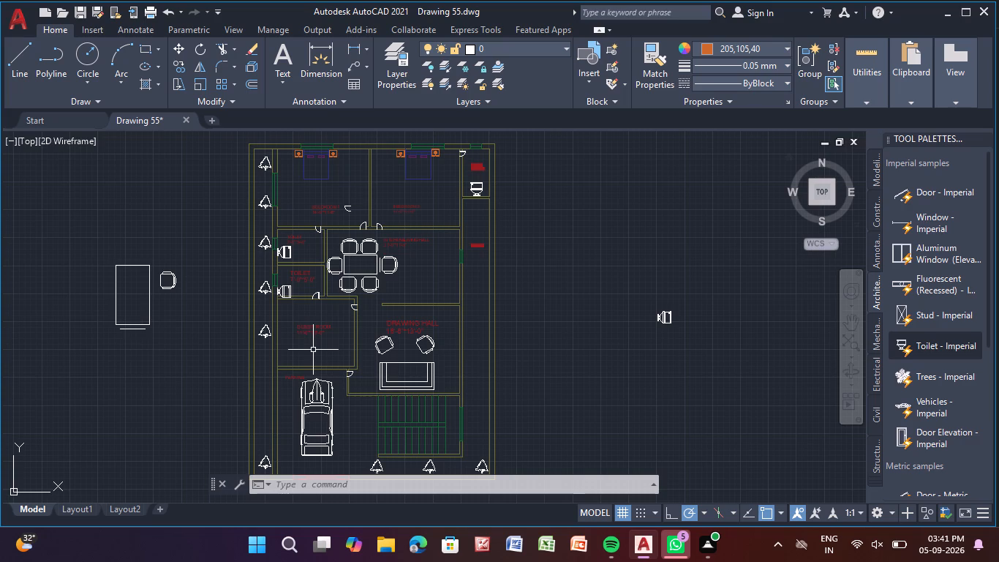
click(266, 165)
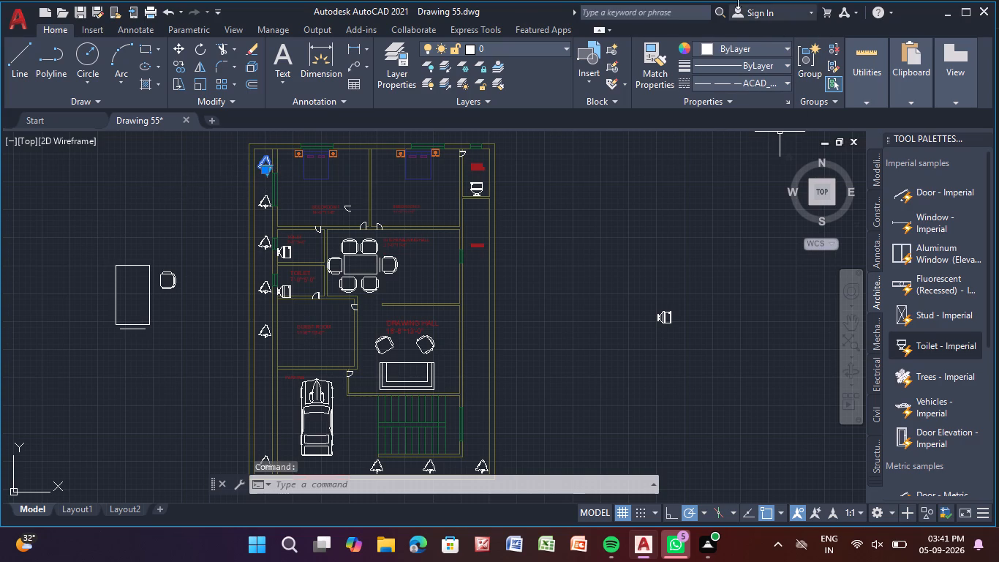
click(750, 50)
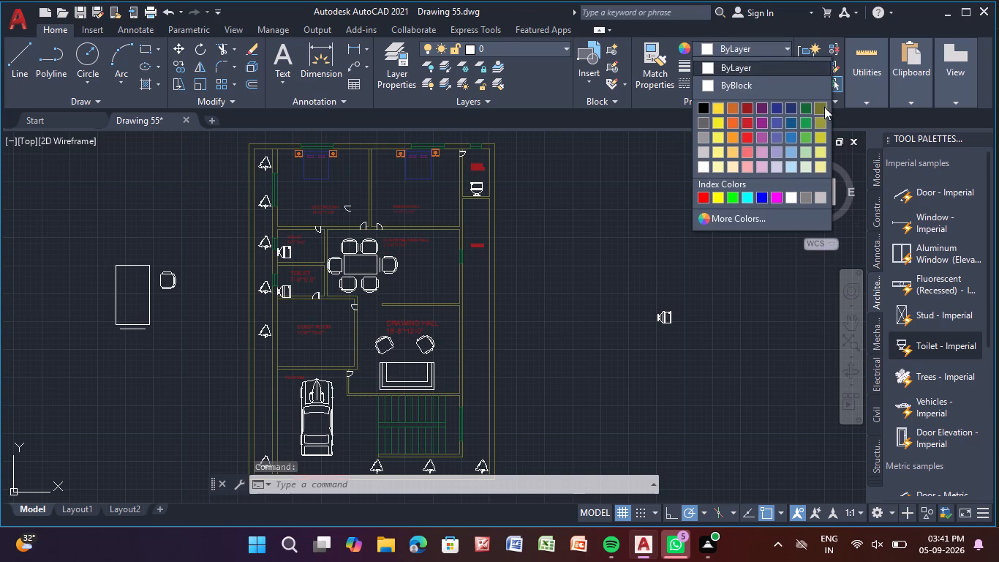
click(810, 108)
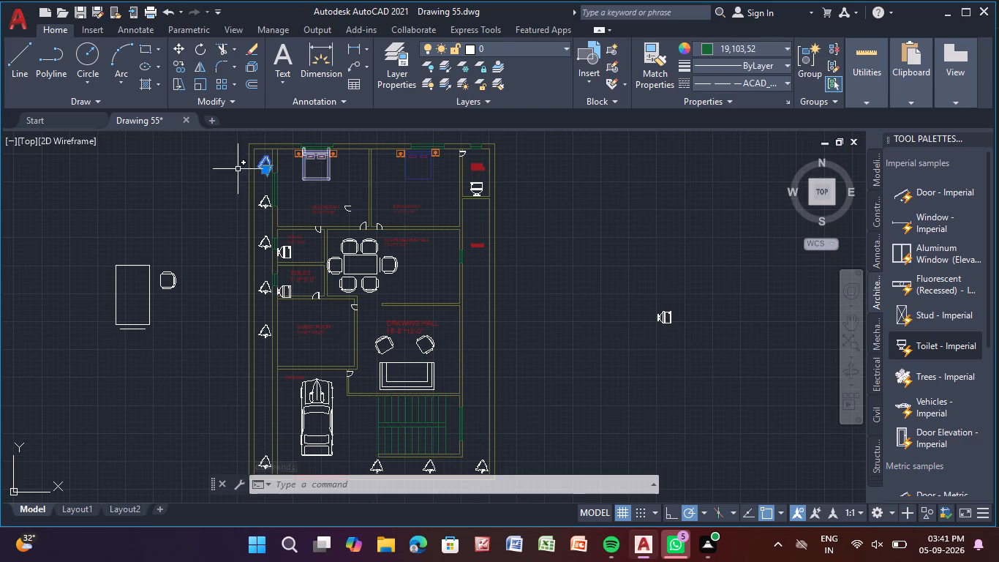
click(264, 168)
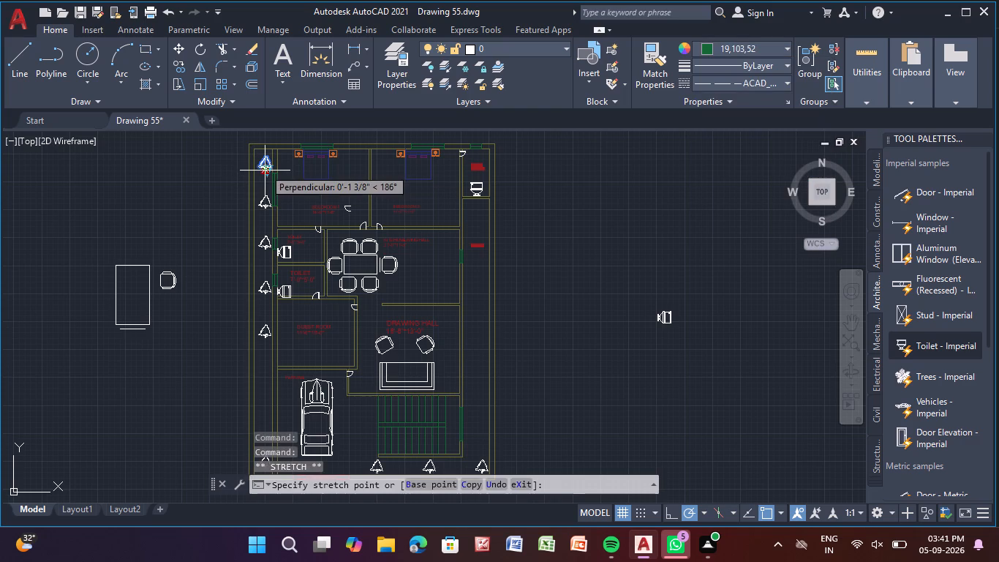
click(264, 168)
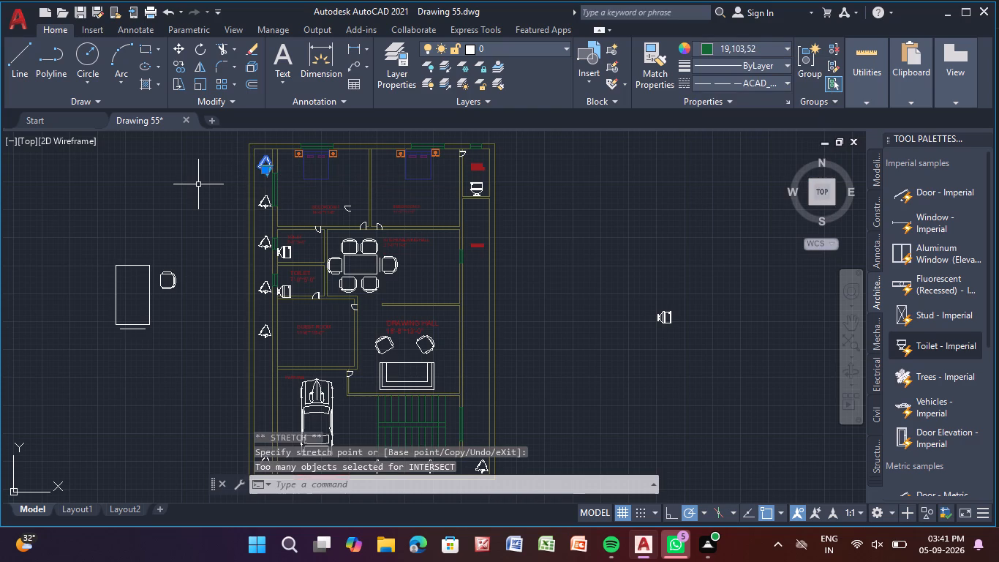
key(Escape)
key(Escape)
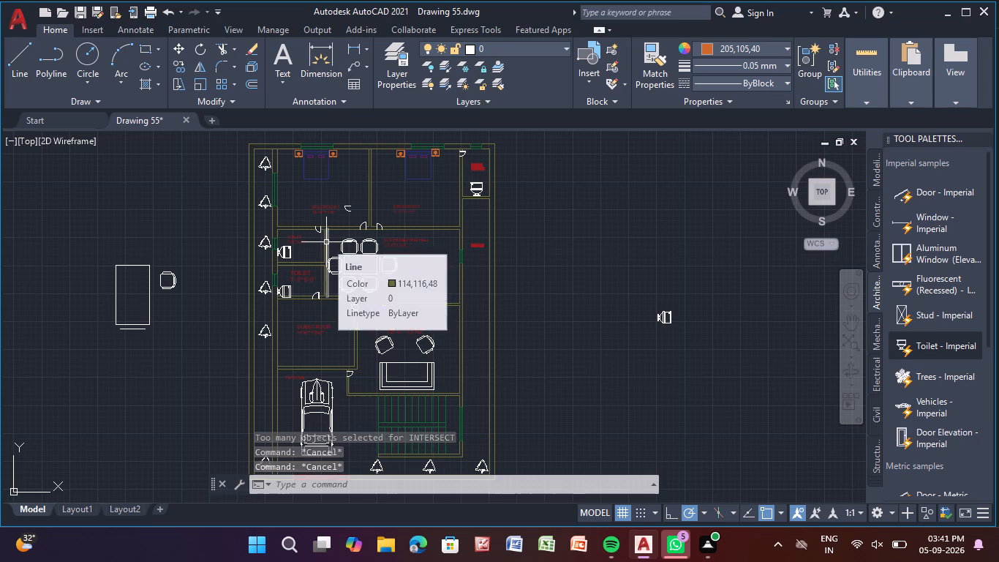
Erase the spare table and chair west of the floor plan together with the spare toilet east of it.
scroll(336, 348, down, 2)
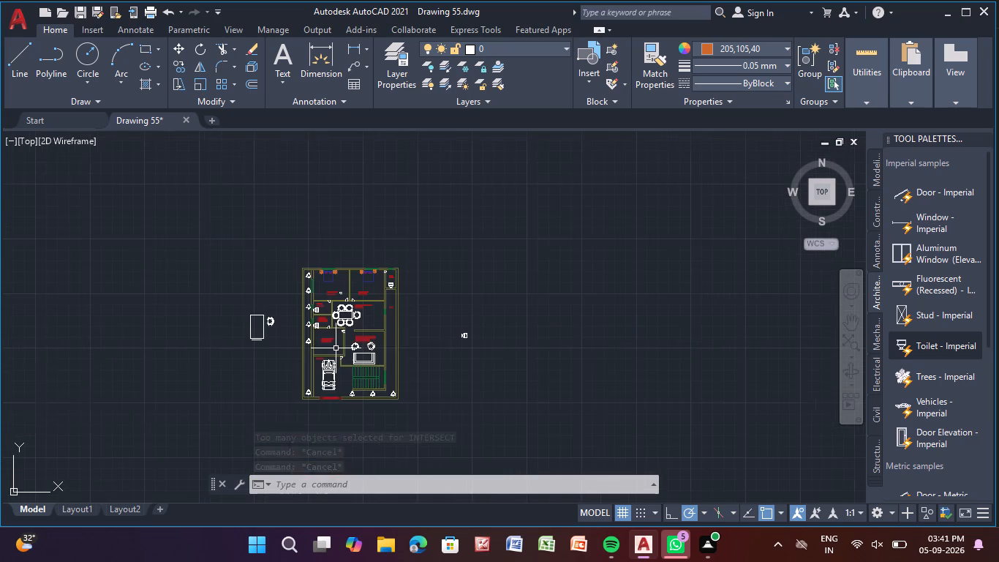
middle_drag(336, 348, 395, 239)
scroll(395, 239, up, 2)
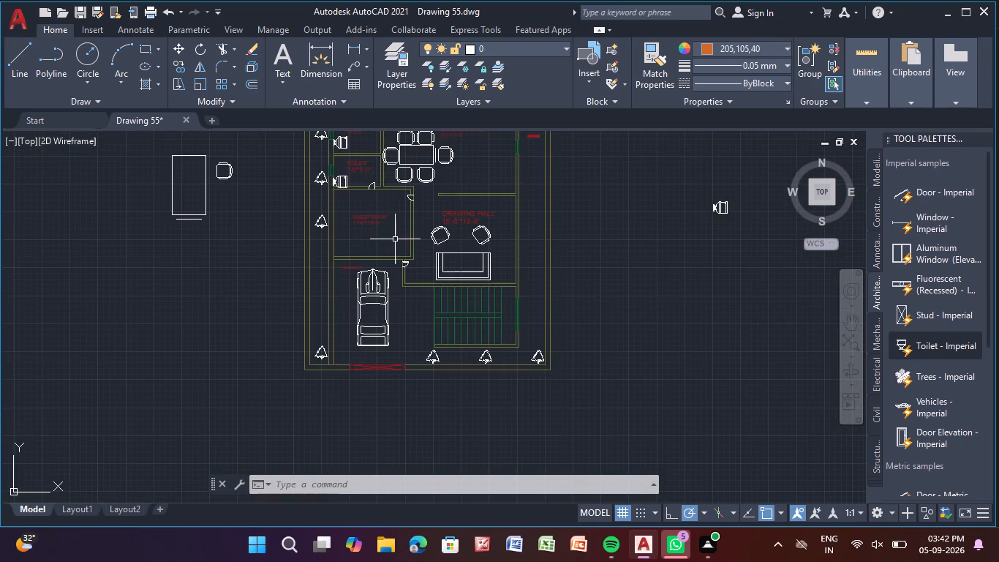
middle_drag(395, 239, 380, 310)
drag(116, 263, 125, 364)
drag(608, 246, 731, 359)
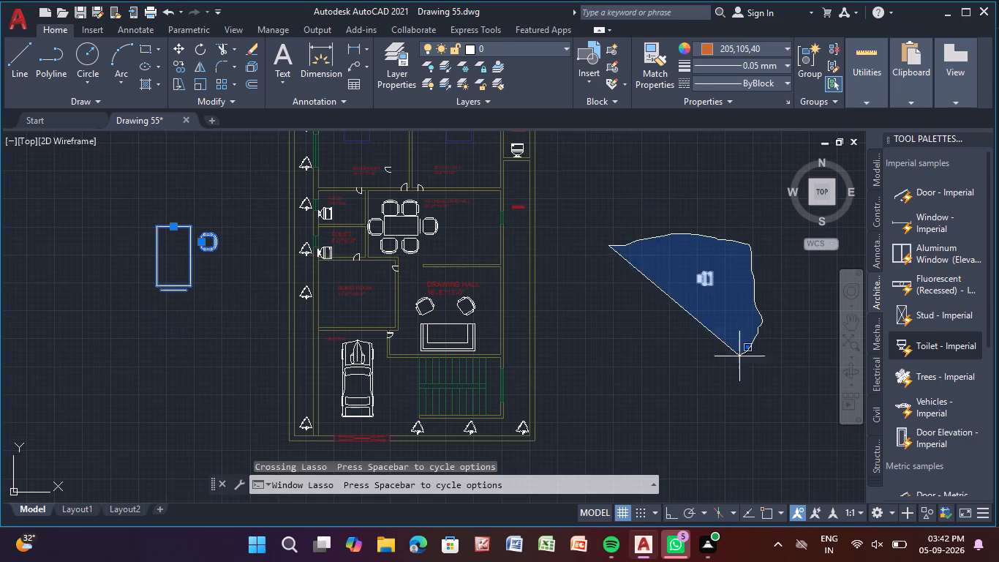
drag(731, 359, 622, 381)
right_click(605, 367)
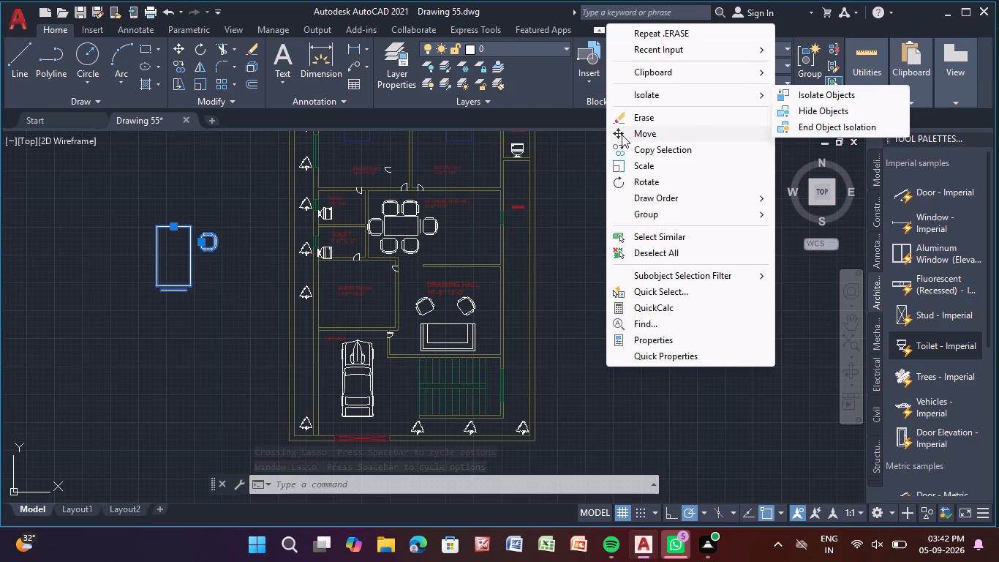
right_drag(663, 219, 625, 277)
key(Delete)
key(Delete)
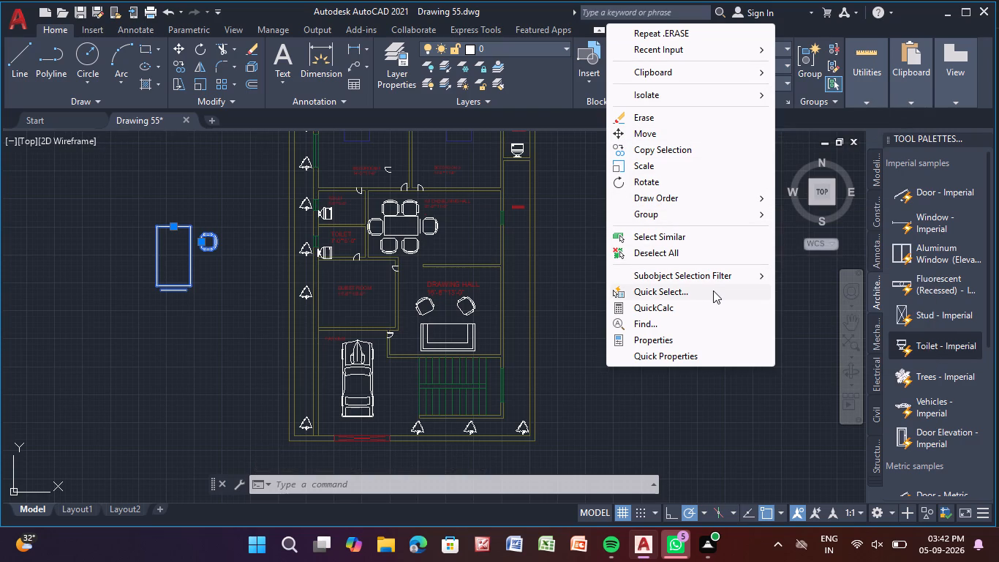
key(Escape)
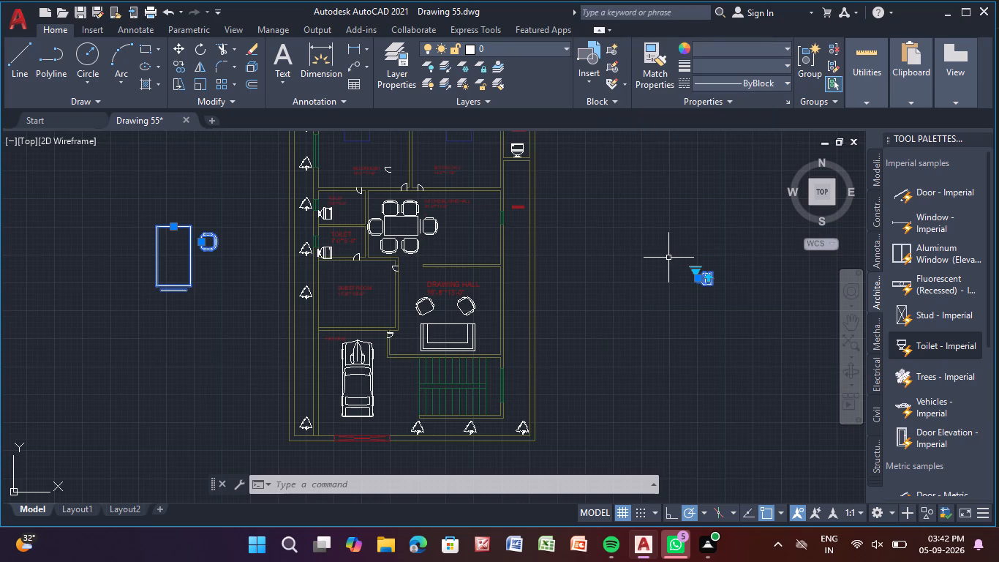
key(Delete)
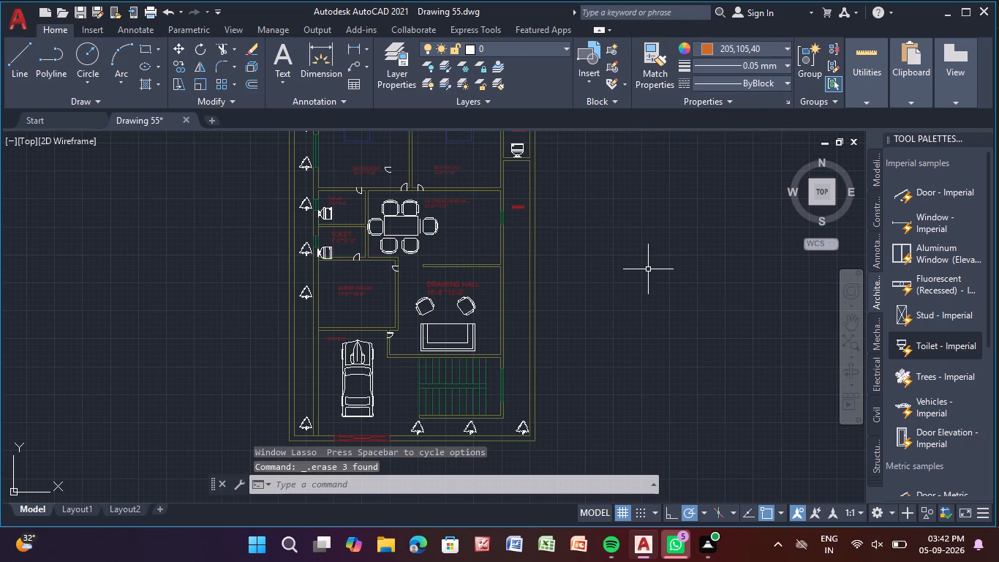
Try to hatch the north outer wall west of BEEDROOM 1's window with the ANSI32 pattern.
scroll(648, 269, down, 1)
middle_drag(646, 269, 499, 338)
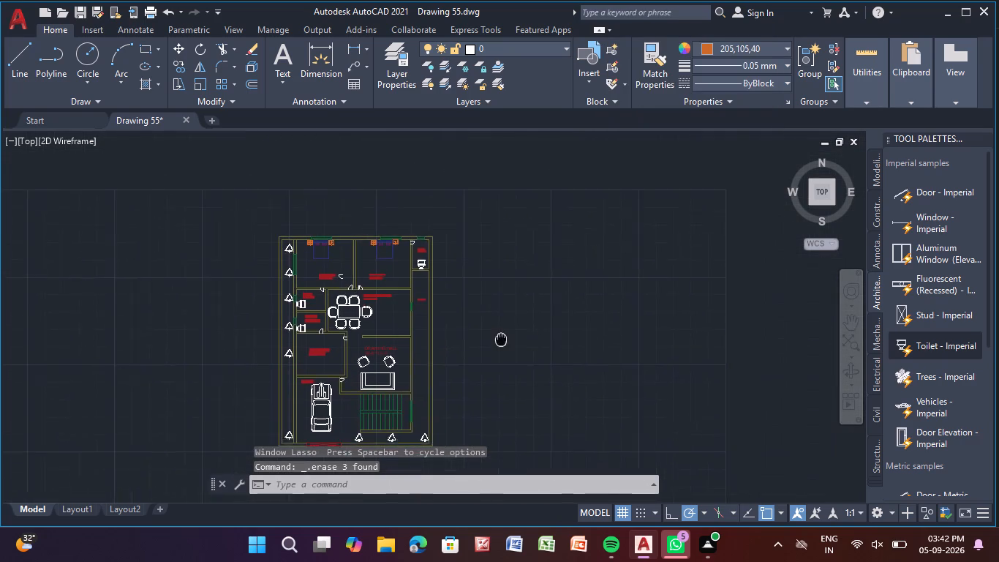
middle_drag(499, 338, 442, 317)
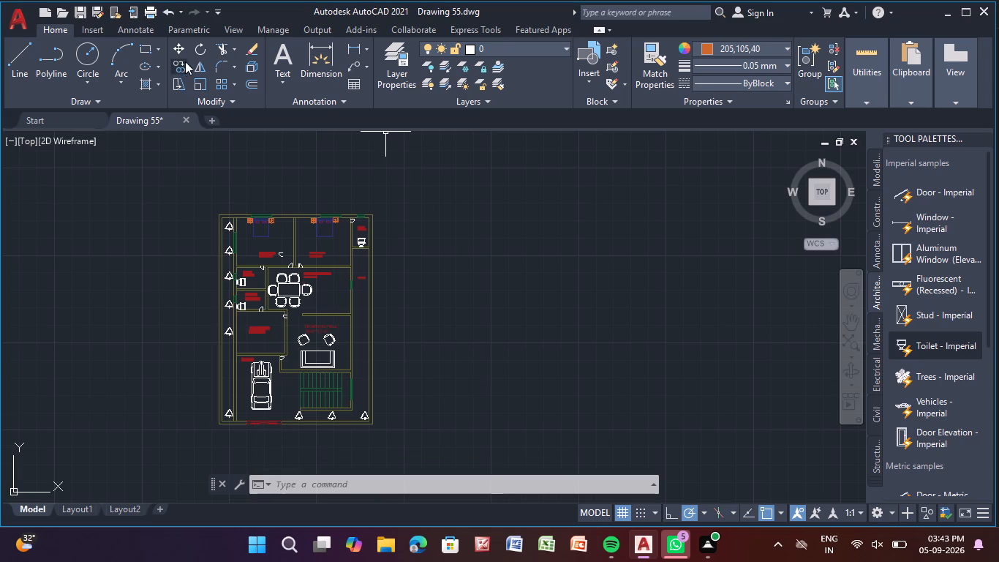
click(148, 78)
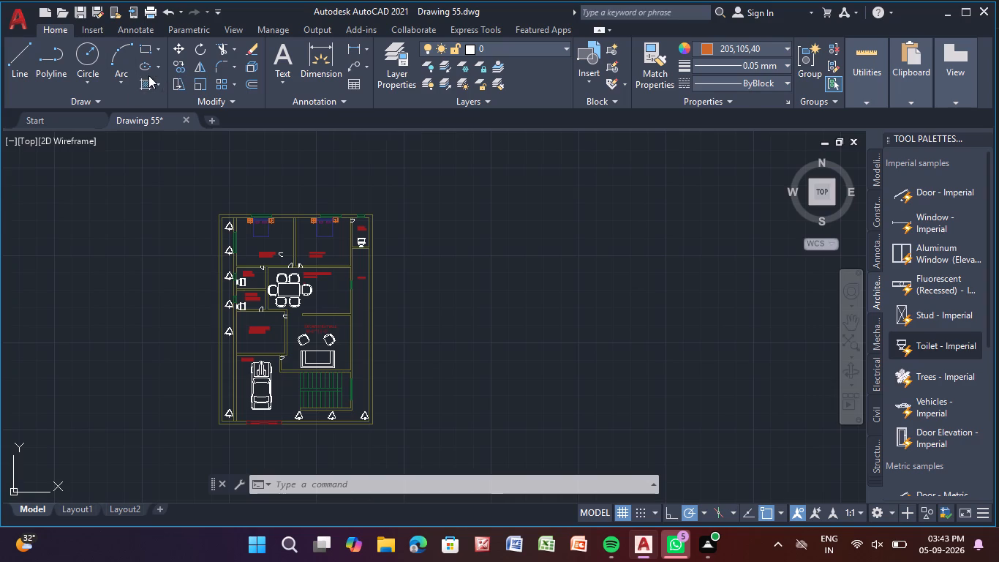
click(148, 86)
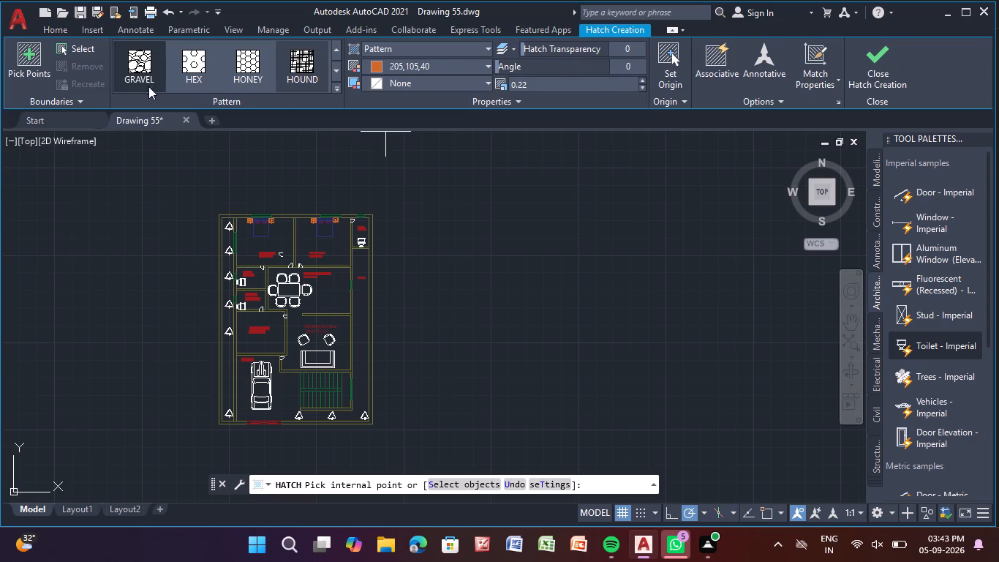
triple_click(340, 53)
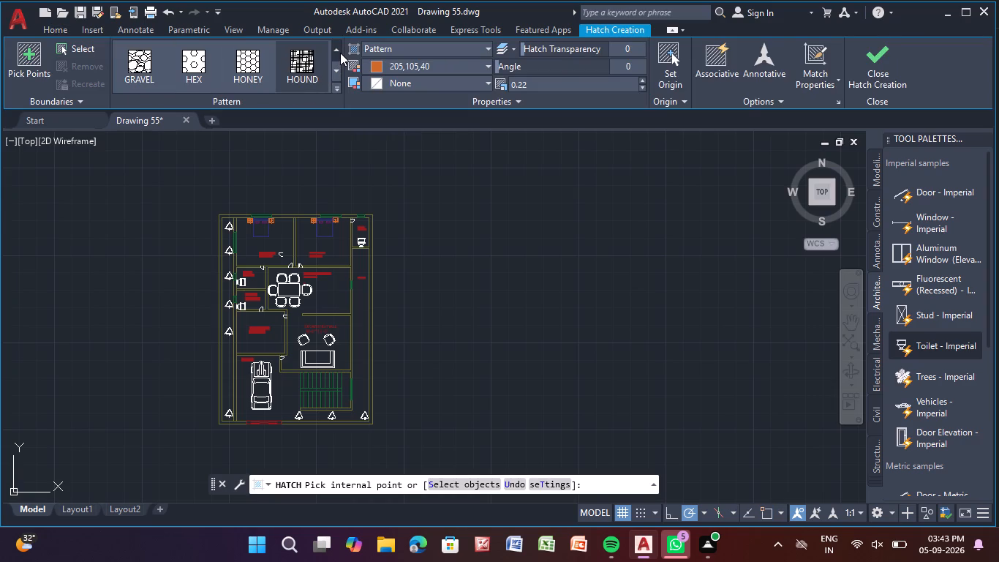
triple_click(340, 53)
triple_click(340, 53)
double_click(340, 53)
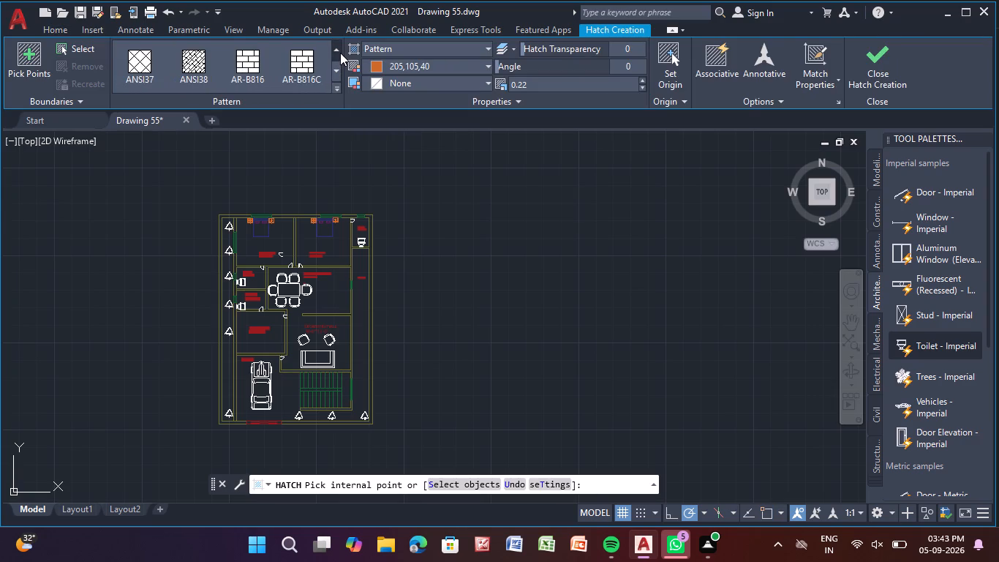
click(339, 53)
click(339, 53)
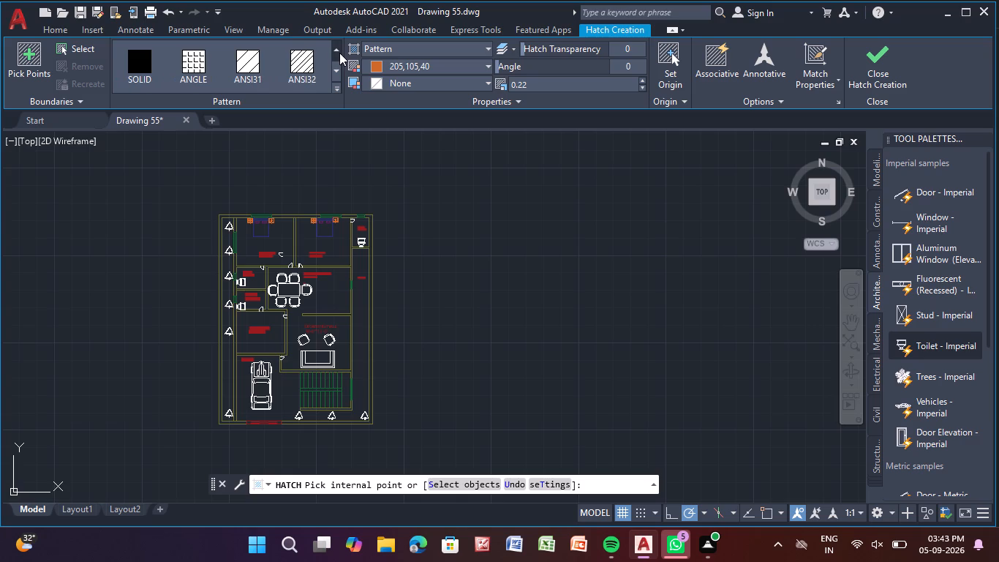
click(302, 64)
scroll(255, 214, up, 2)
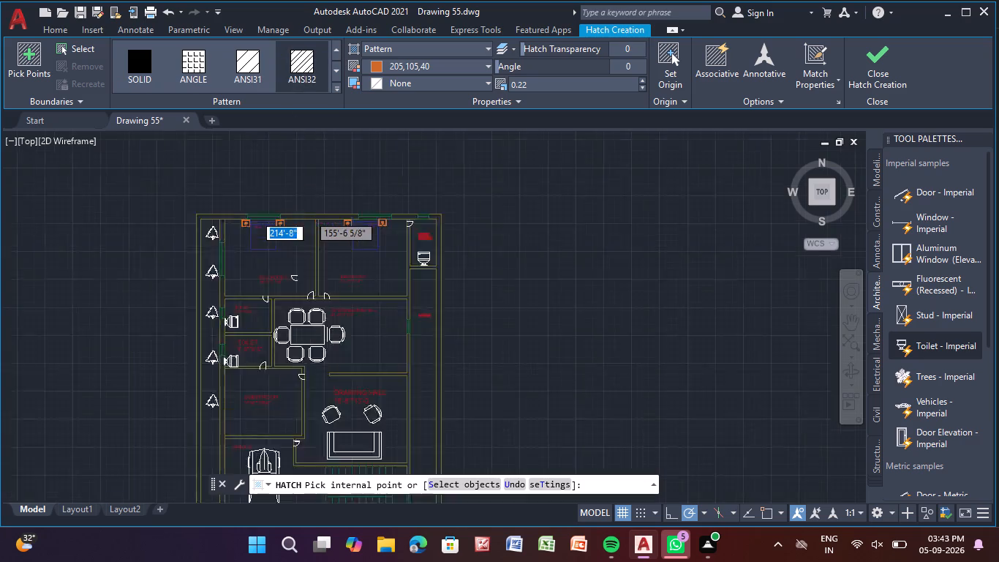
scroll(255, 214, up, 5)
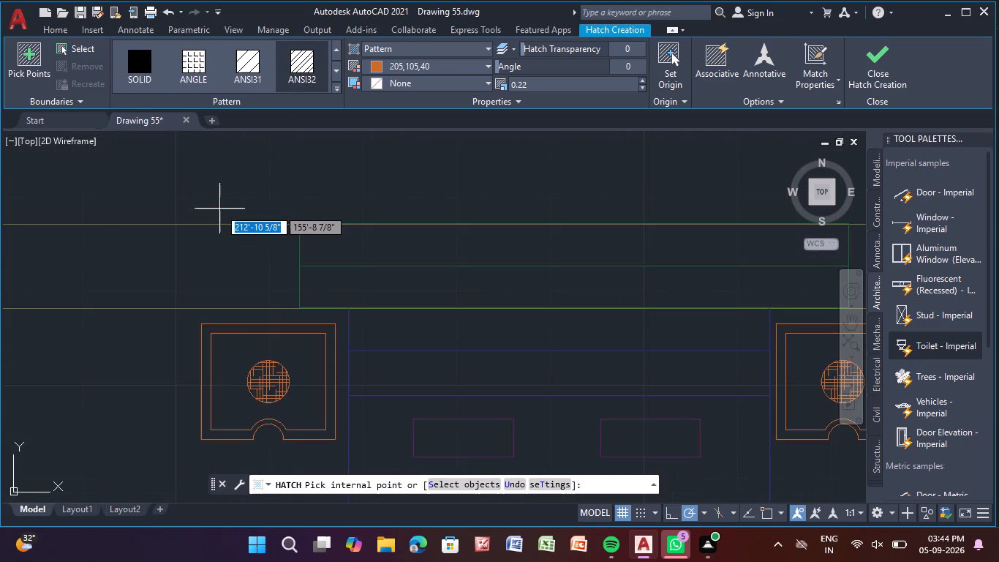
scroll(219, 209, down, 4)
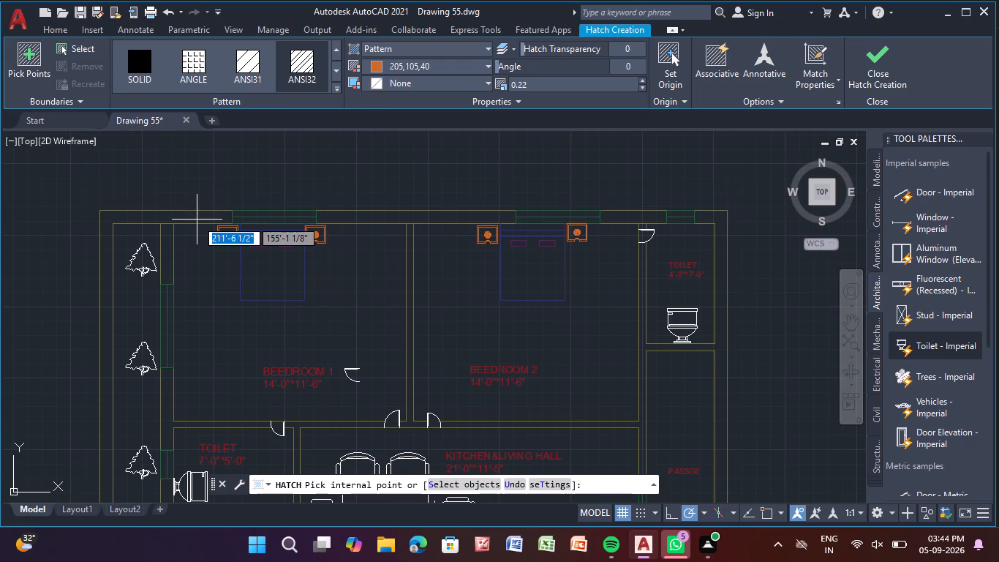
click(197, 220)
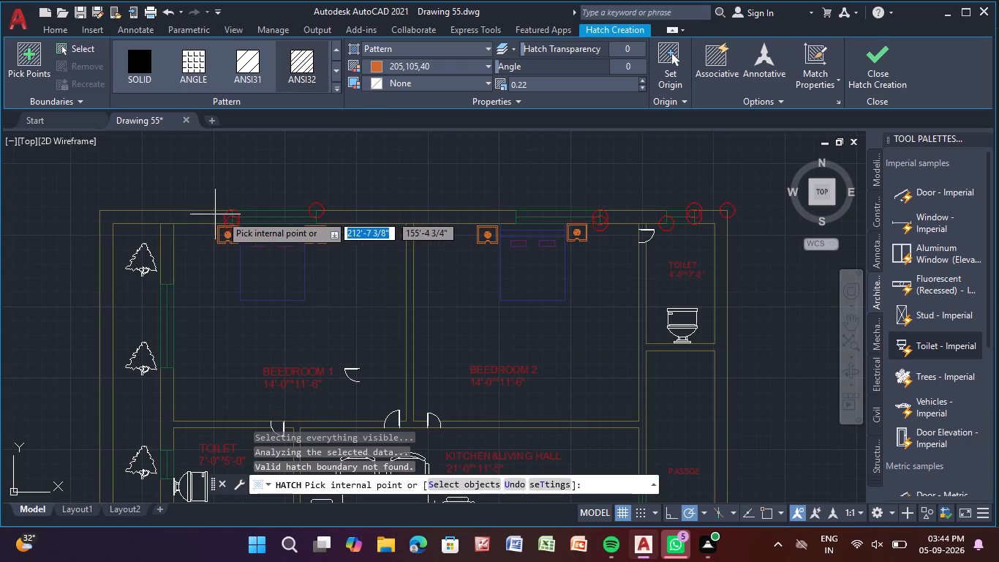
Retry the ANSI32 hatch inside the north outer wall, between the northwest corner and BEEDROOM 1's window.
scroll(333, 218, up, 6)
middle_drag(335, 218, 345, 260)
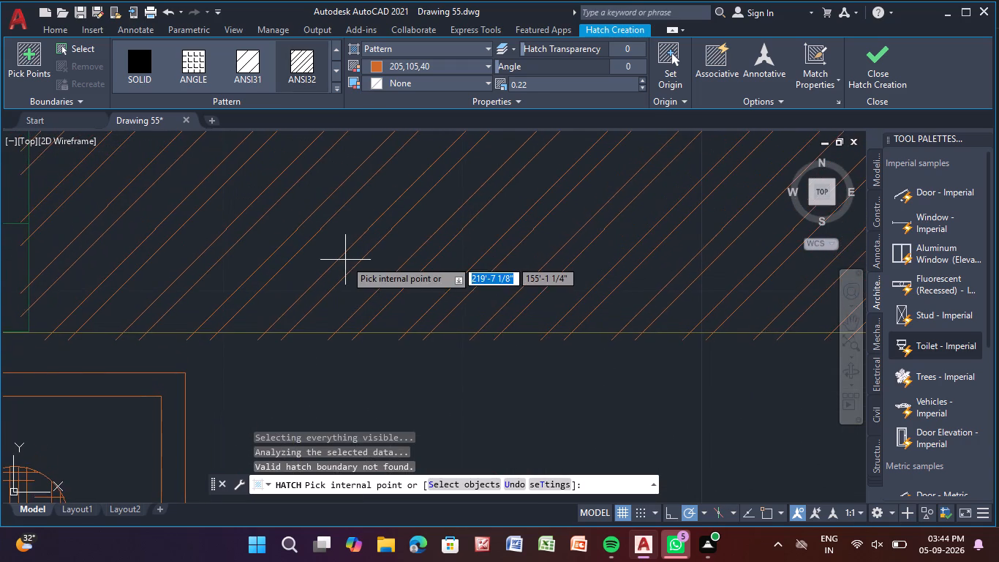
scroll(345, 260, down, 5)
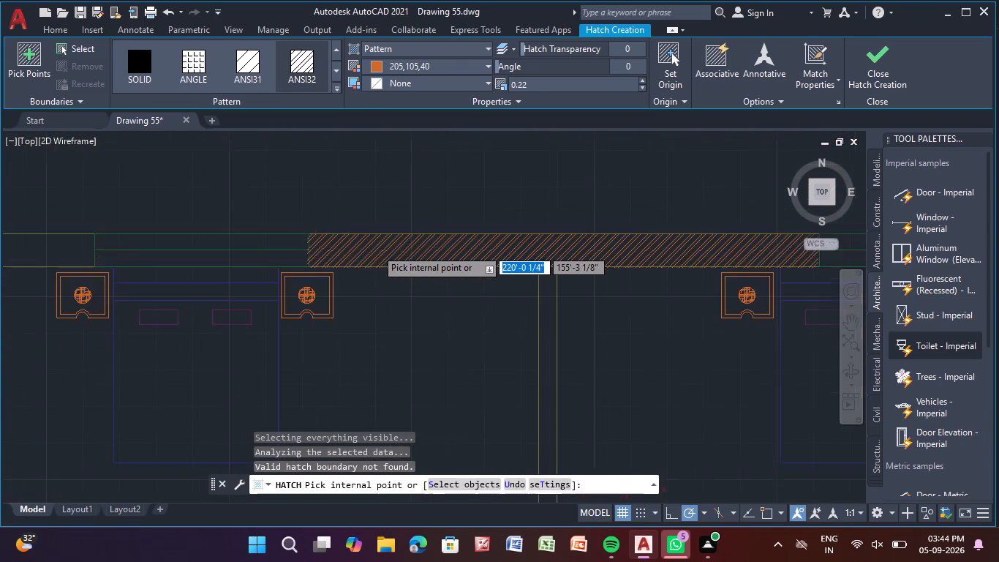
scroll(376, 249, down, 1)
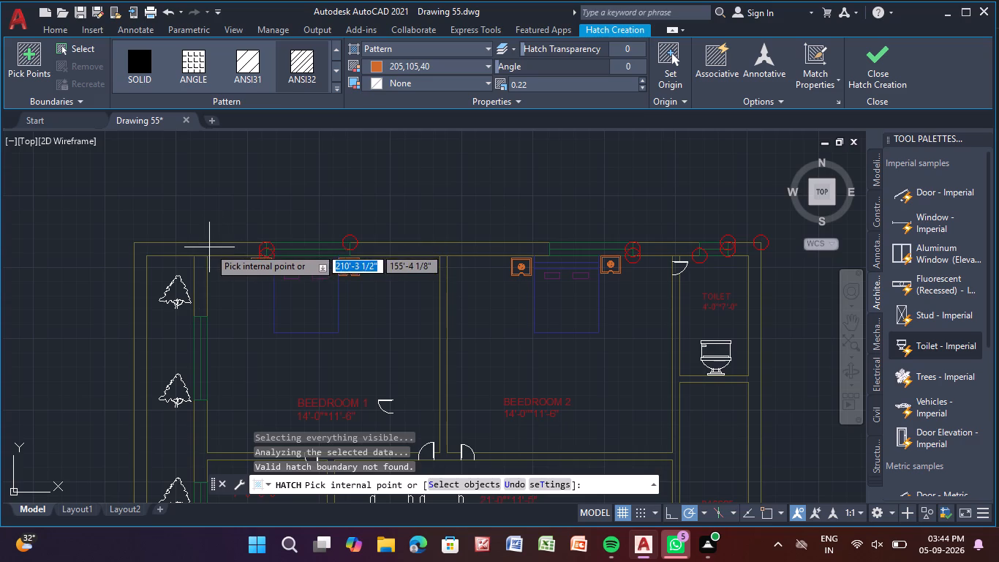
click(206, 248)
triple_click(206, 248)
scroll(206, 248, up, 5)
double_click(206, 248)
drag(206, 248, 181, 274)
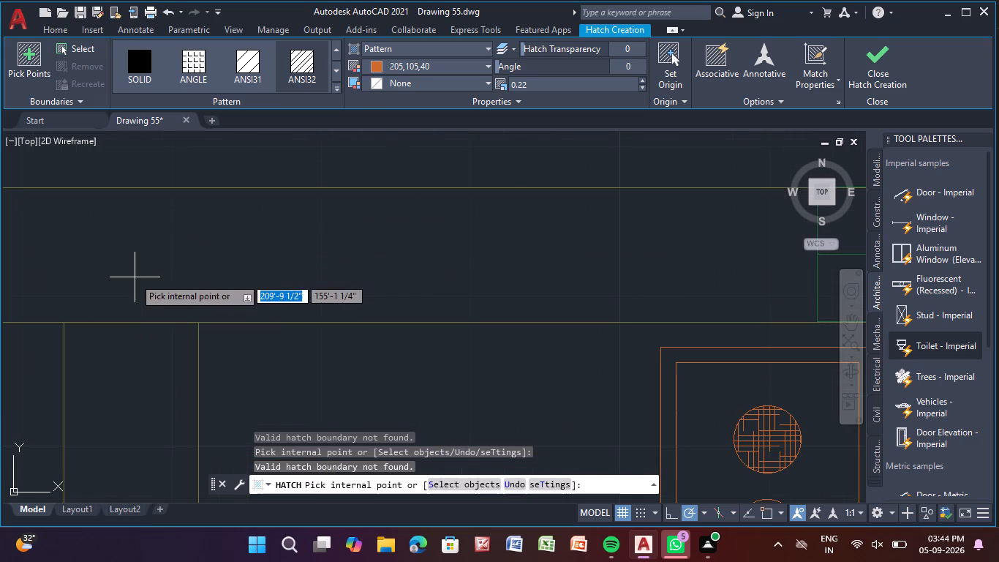
Examine how the corners of BEEDROOM 1's north window meet the wall lines, and leave the hatch command.
scroll(725, 239, down, 3)
scroll(626, 273, down, 3)
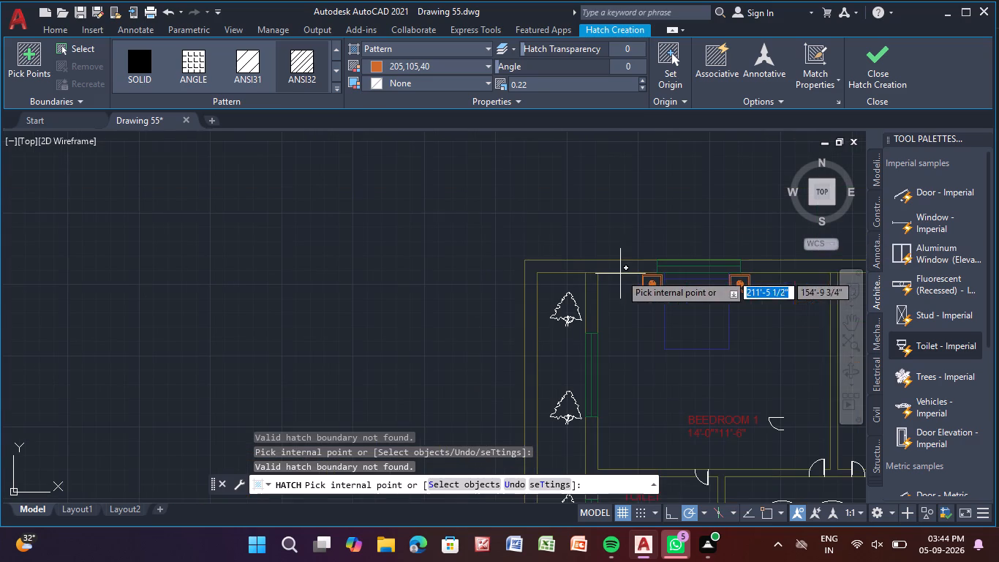
scroll(684, 263, up, 4)
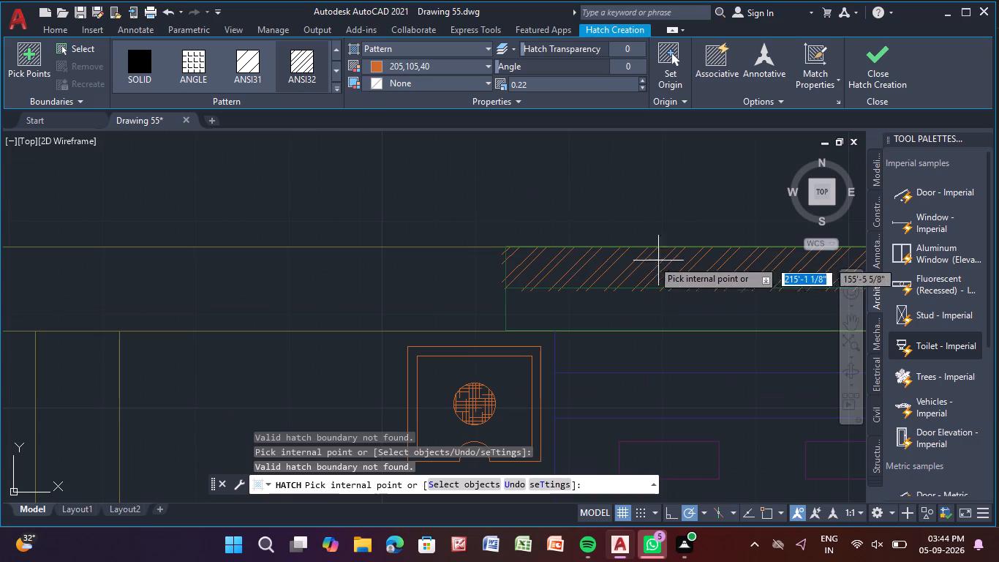
scroll(500, 241, up, 5)
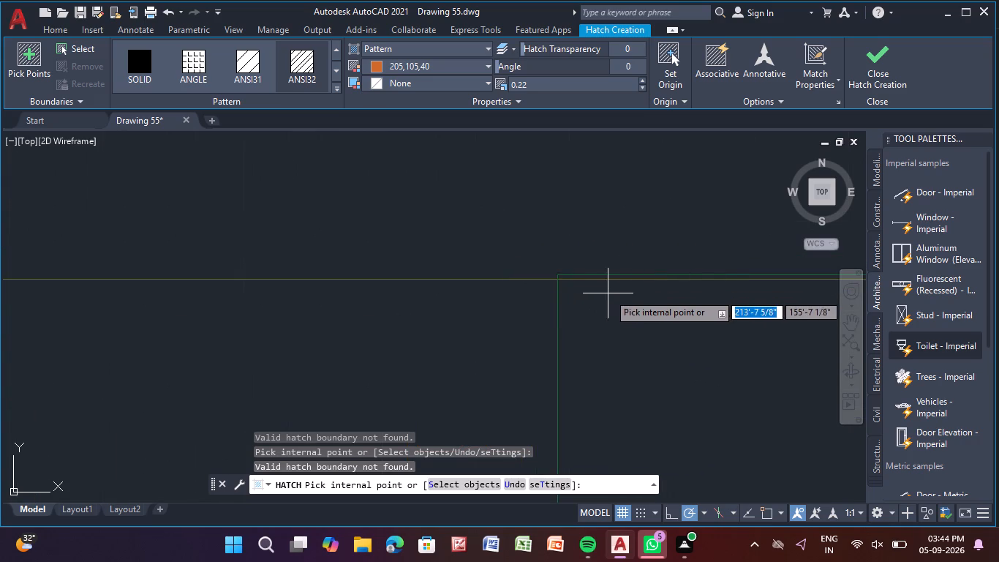
scroll(608, 301, down, 2)
middle_drag(622, 389, 568, 173)
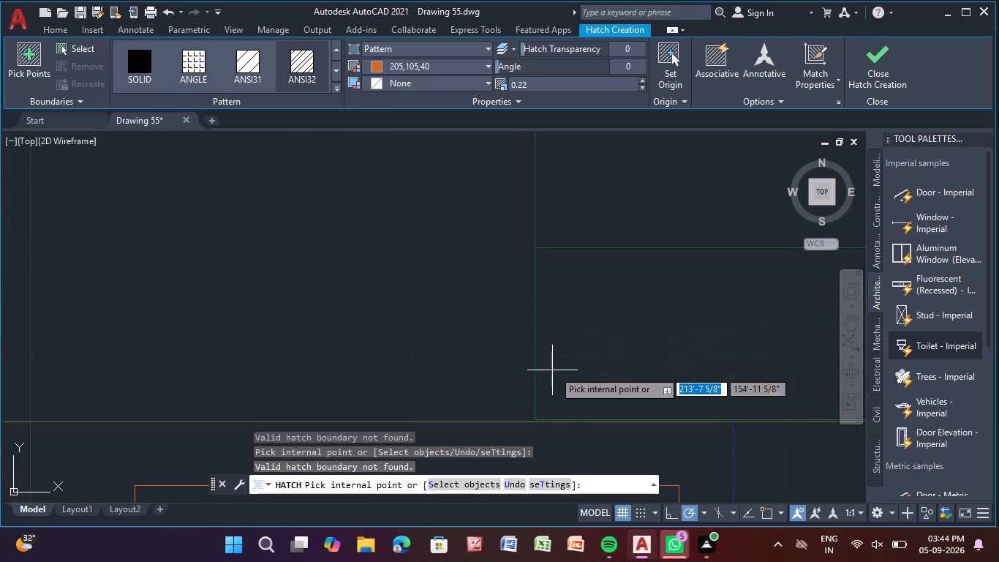
scroll(563, 434, up, 5)
middle_drag(546, 418, 497, 314)
key(Escape)
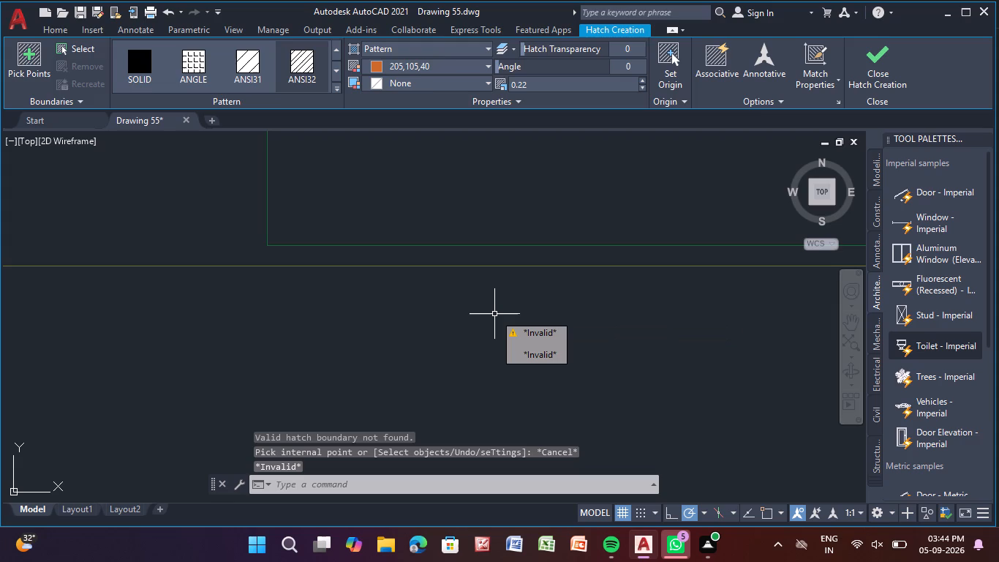
Erase the green window in the north outer wall above BEEDROOM 1's bed.
click(562, 243)
click(553, 245)
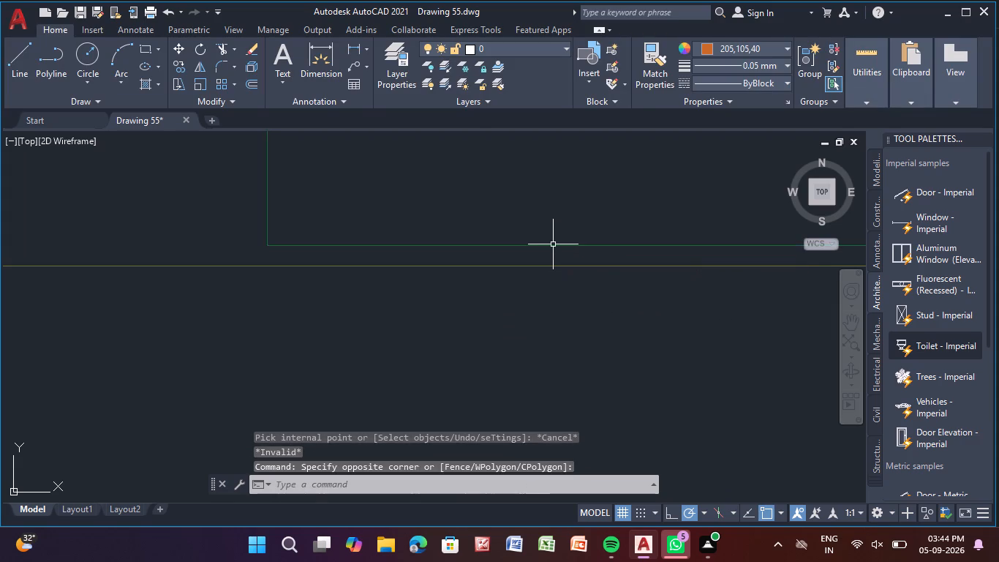
click(549, 244)
key(Delete)
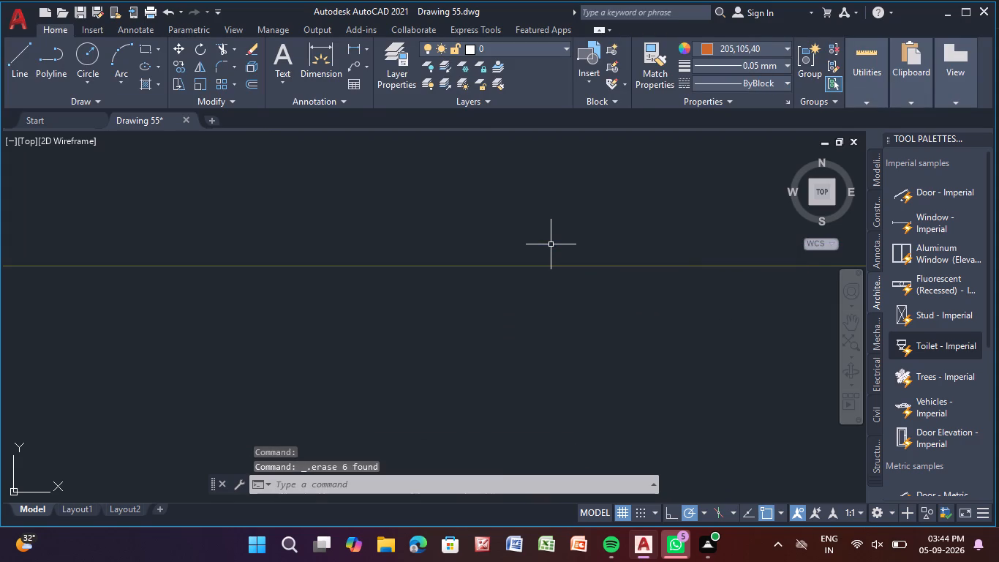
Erase the green window in the north outer wall above BEEDROOM 2's bed.
scroll(551, 243, down, 5)
scroll(537, 324, down, 4)
scroll(647, 277, down, 2)
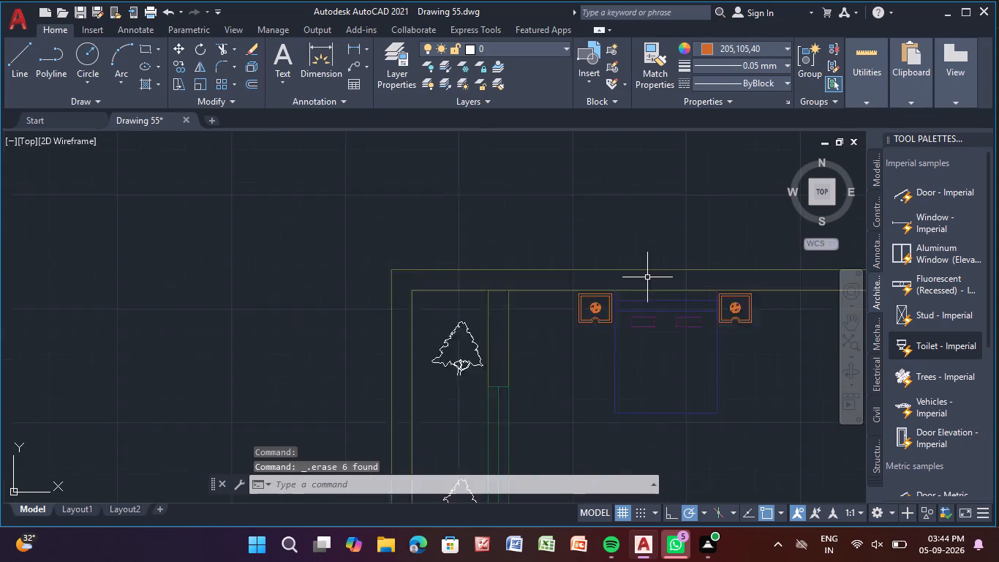
scroll(647, 277, down, 2)
middle_drag(646, 276, 462, 340)
scroll(677, 355, up, 5)
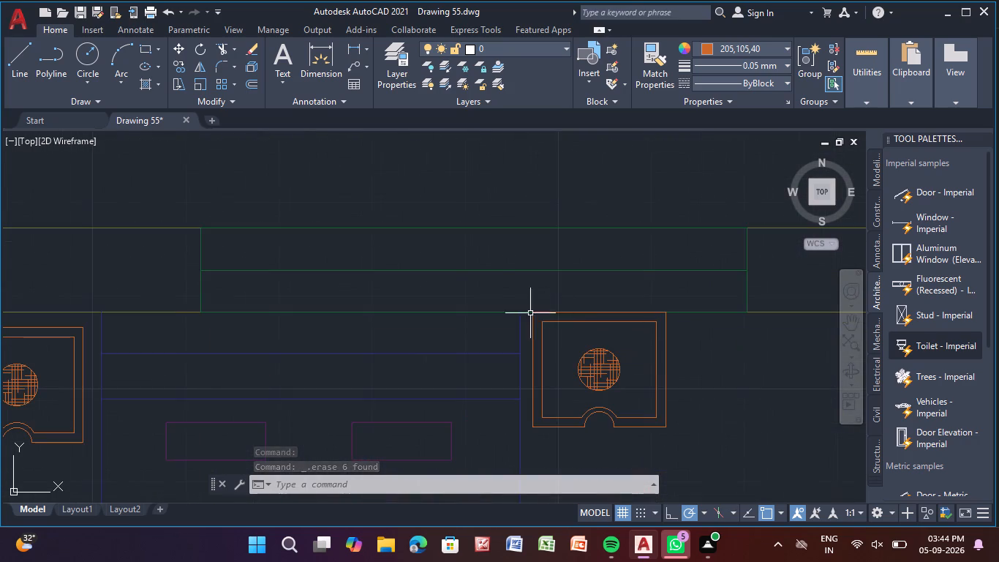
scroll(499, 305, up, 4)
scroll(499, 305, down, 1)
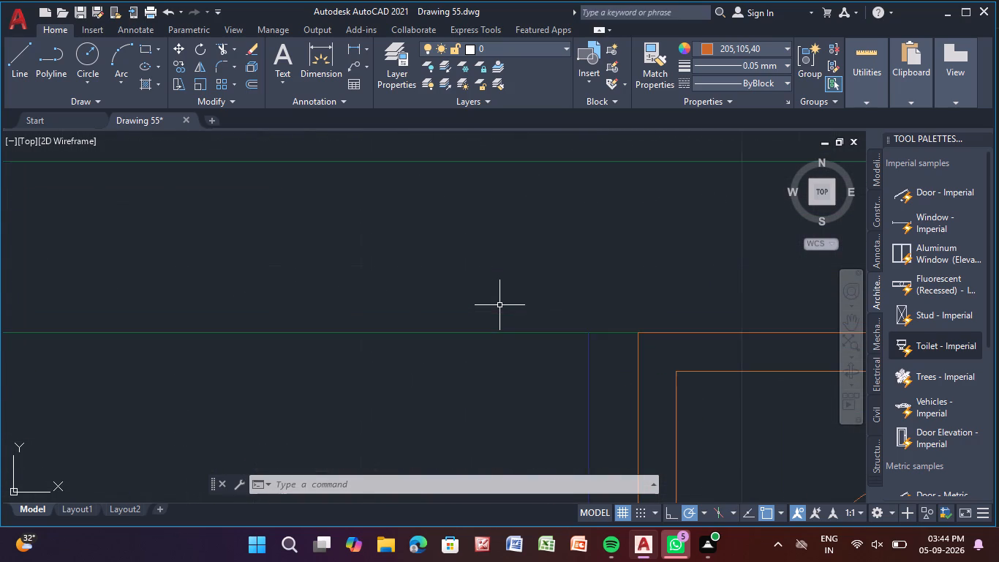
scroll(499, 305, down, 5)
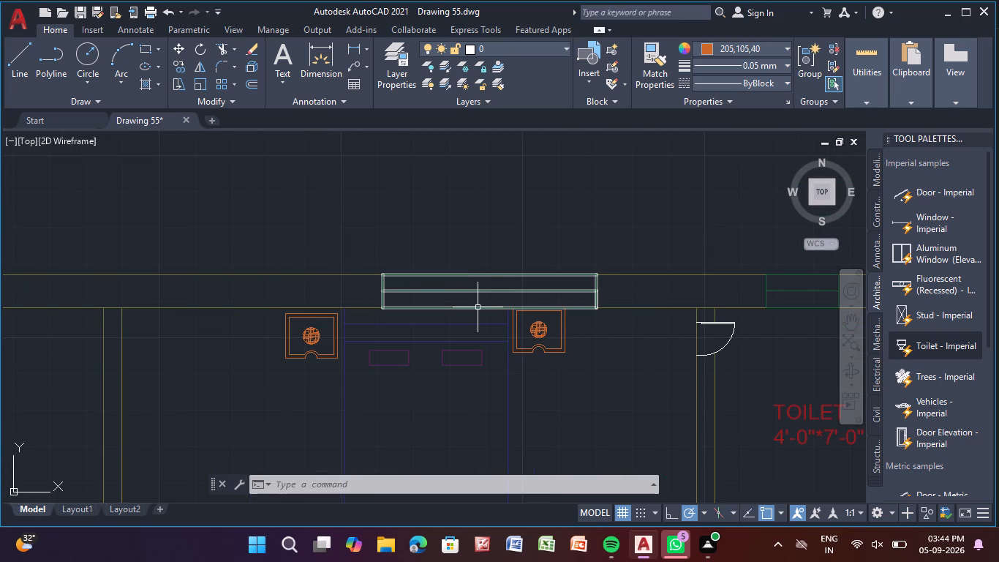
click(477, 307)
key(Delete)
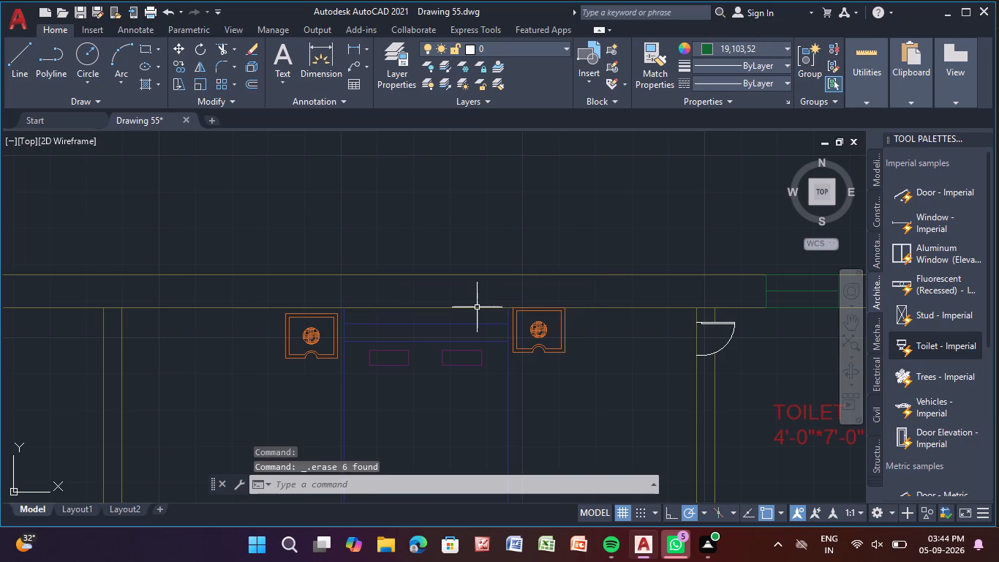
Move the nightstand east of BEEDROOM 2's bed about 2 1/4 inches south, clear of the north wall.
scroll(534, 312, up, 2)
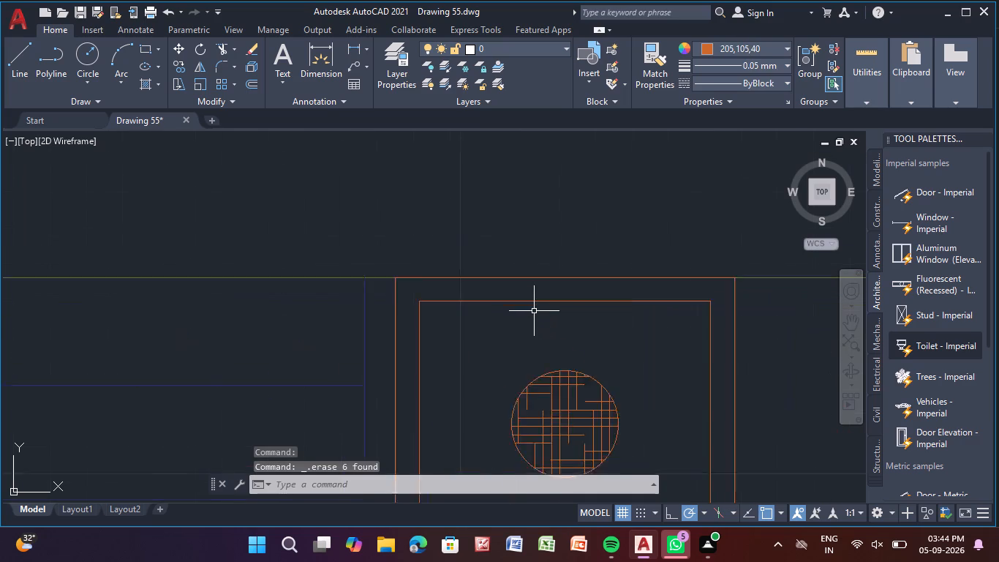
scroll(534, 311, up, 3)
click(540, 293)
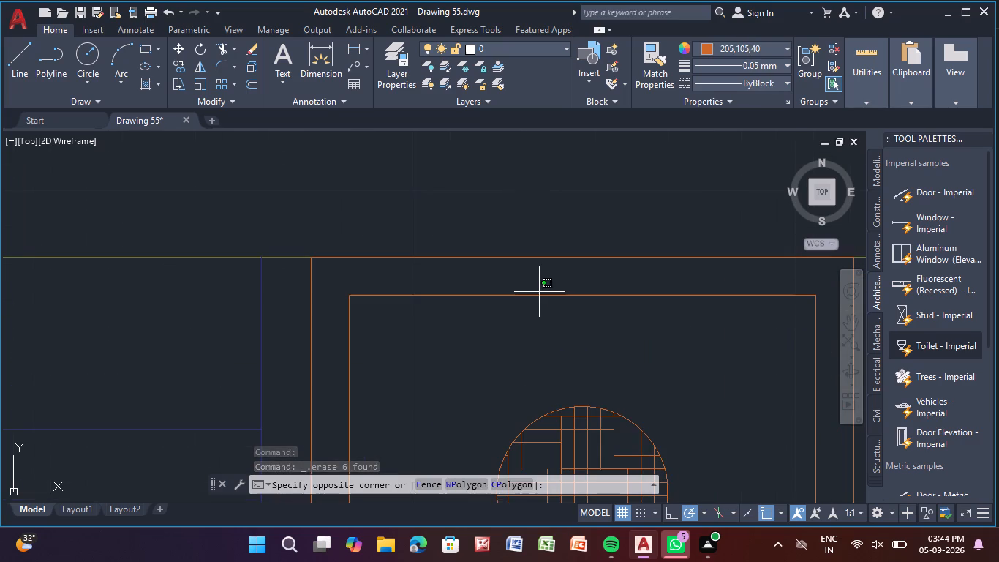
click(527, 300)
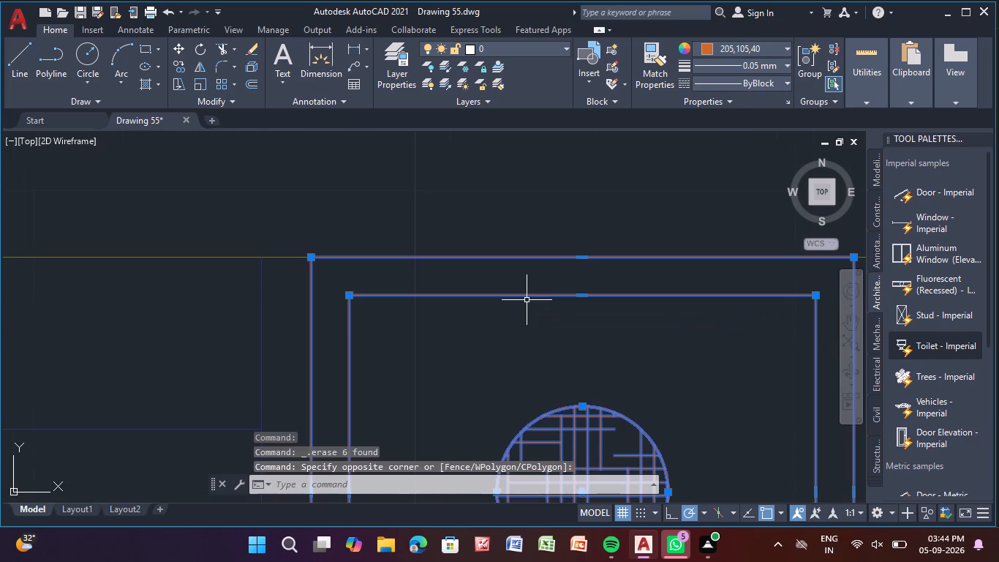
scroll(472, 311, down, 4)
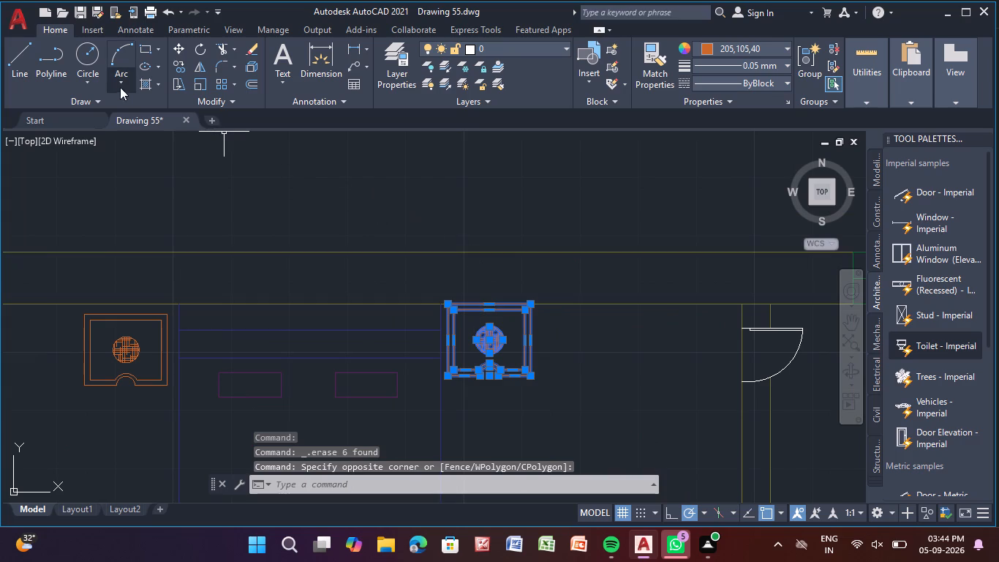
click(181, 50)
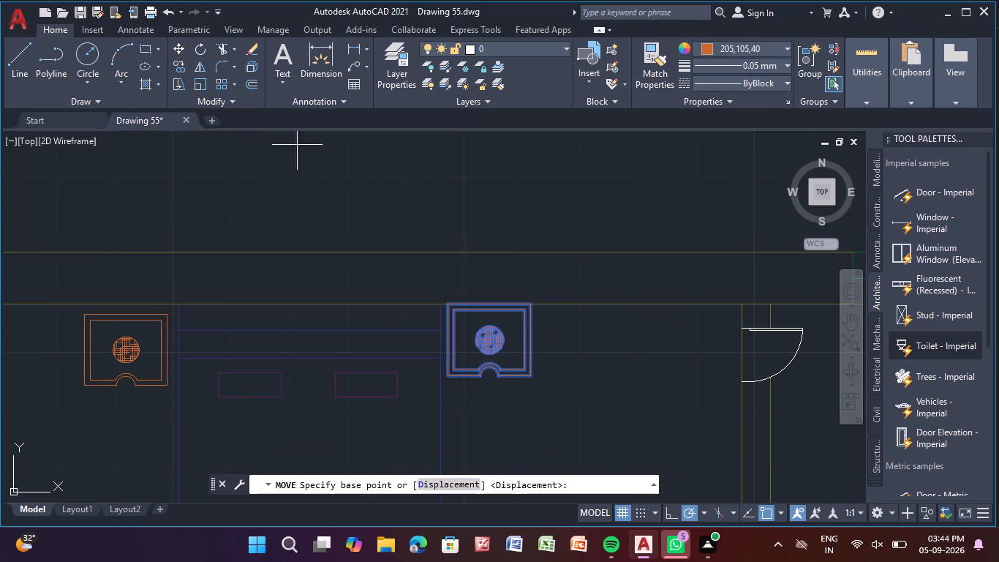
click(489, 342)
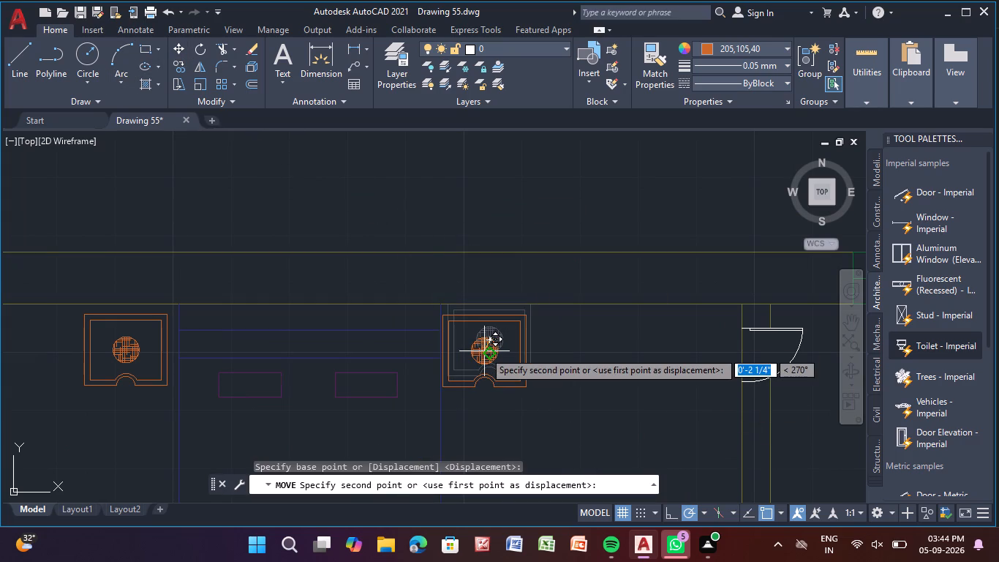
click(487, 350)
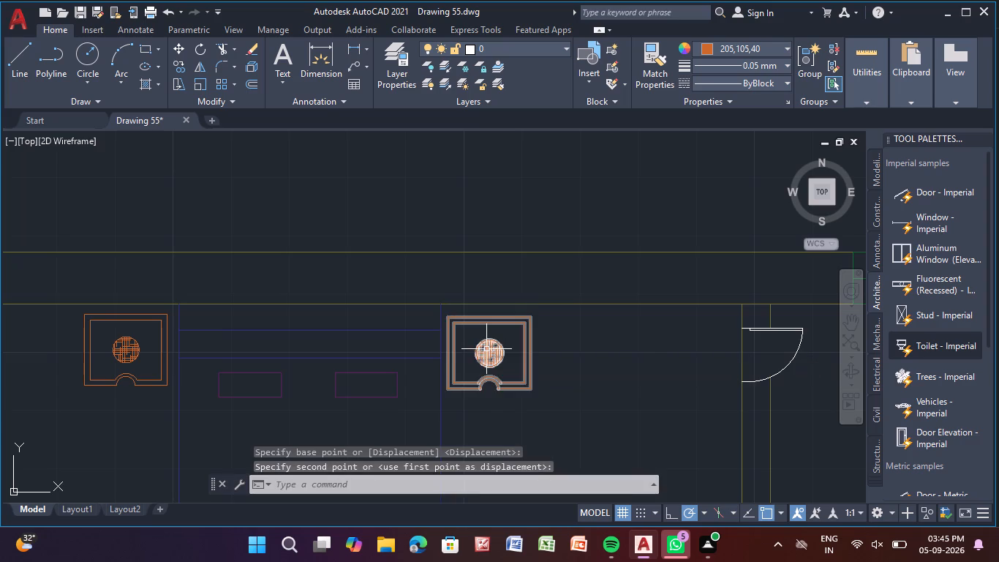
scroll(486, 349, down, 3)
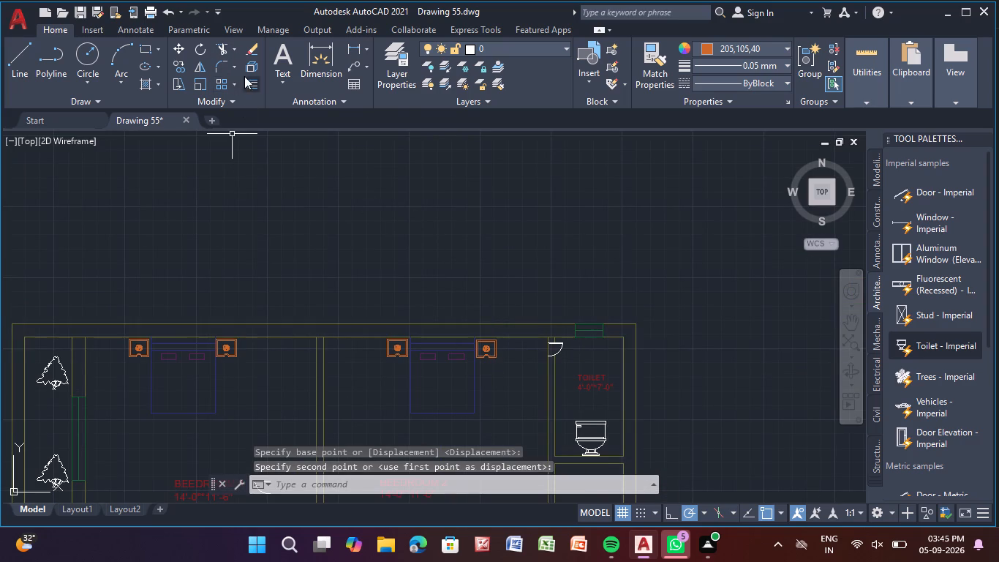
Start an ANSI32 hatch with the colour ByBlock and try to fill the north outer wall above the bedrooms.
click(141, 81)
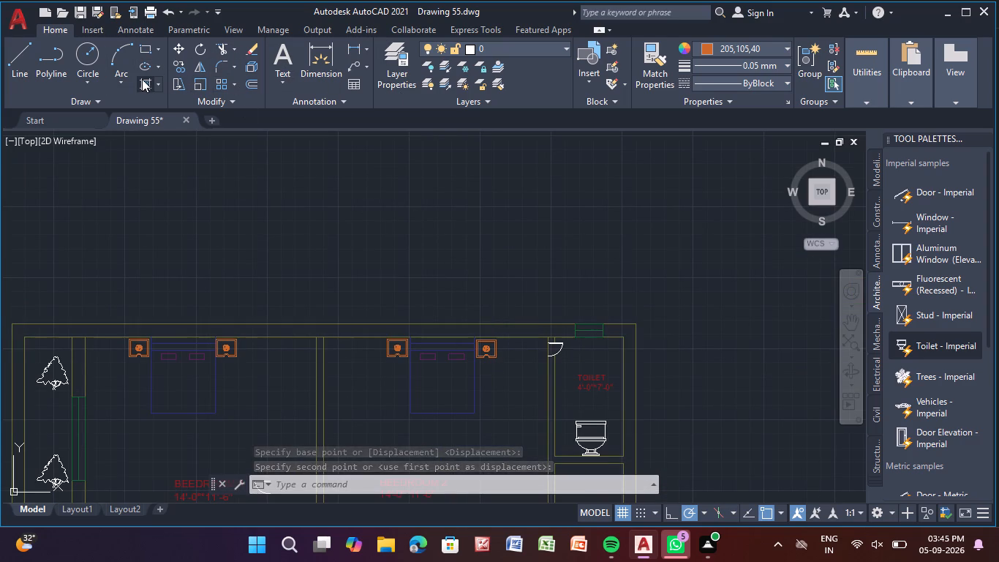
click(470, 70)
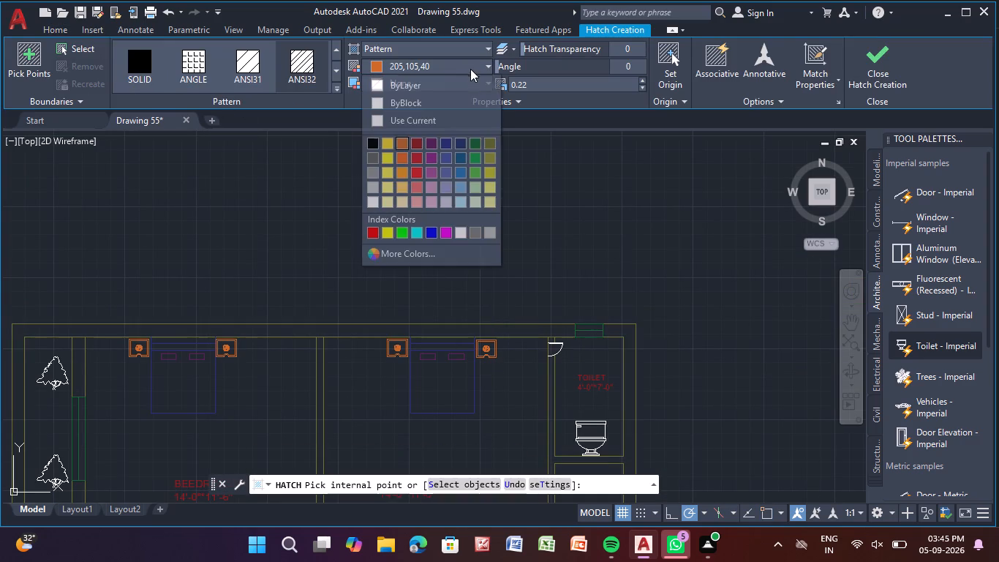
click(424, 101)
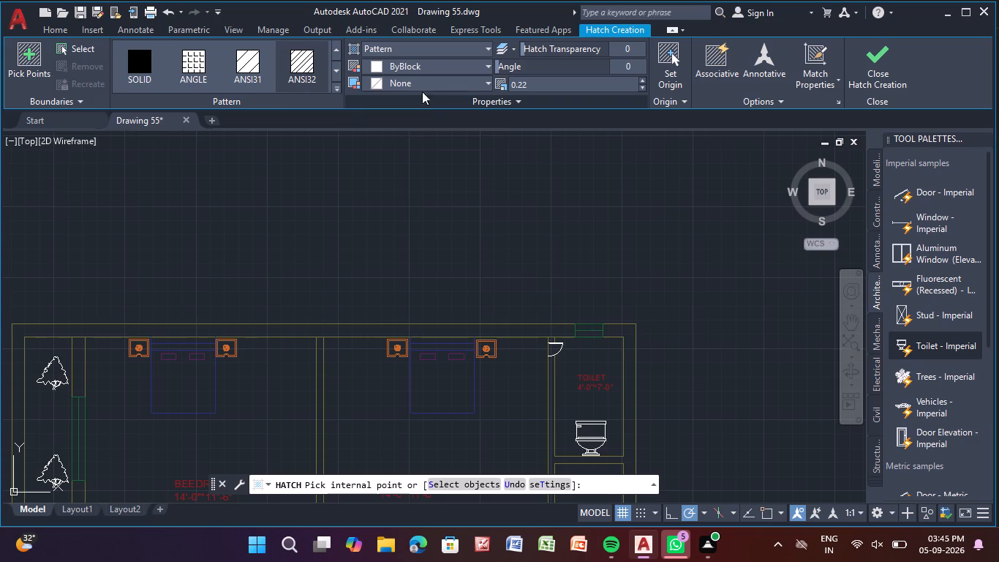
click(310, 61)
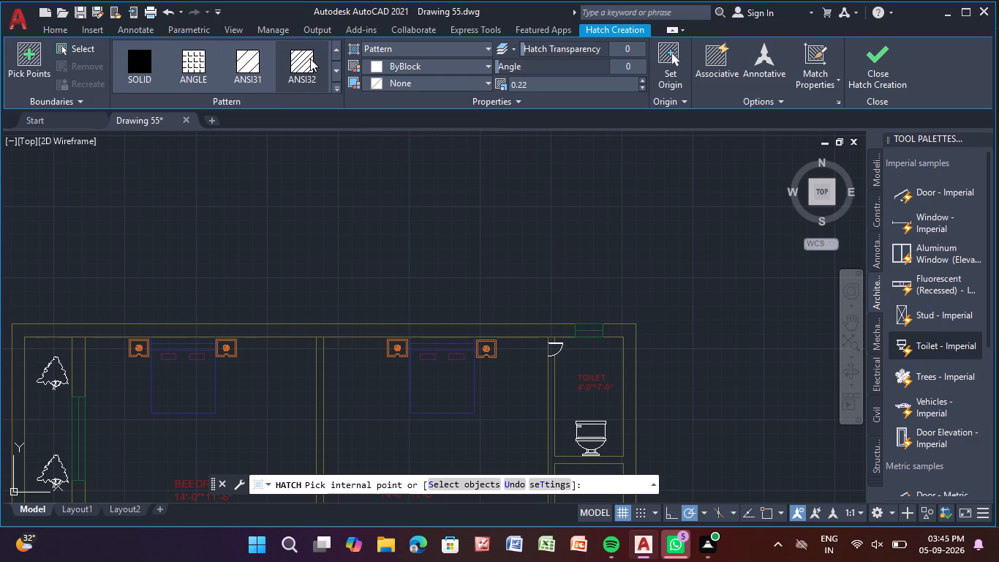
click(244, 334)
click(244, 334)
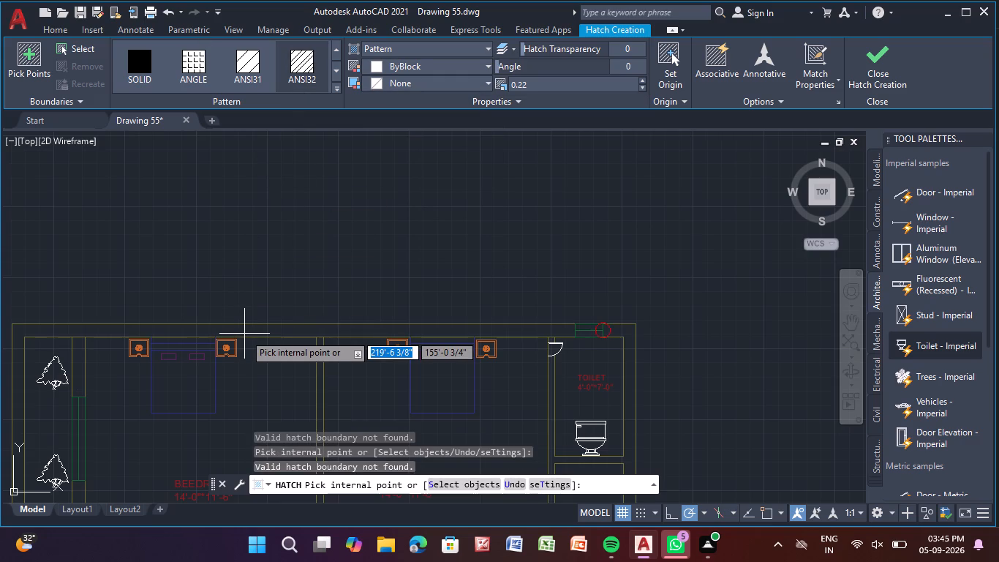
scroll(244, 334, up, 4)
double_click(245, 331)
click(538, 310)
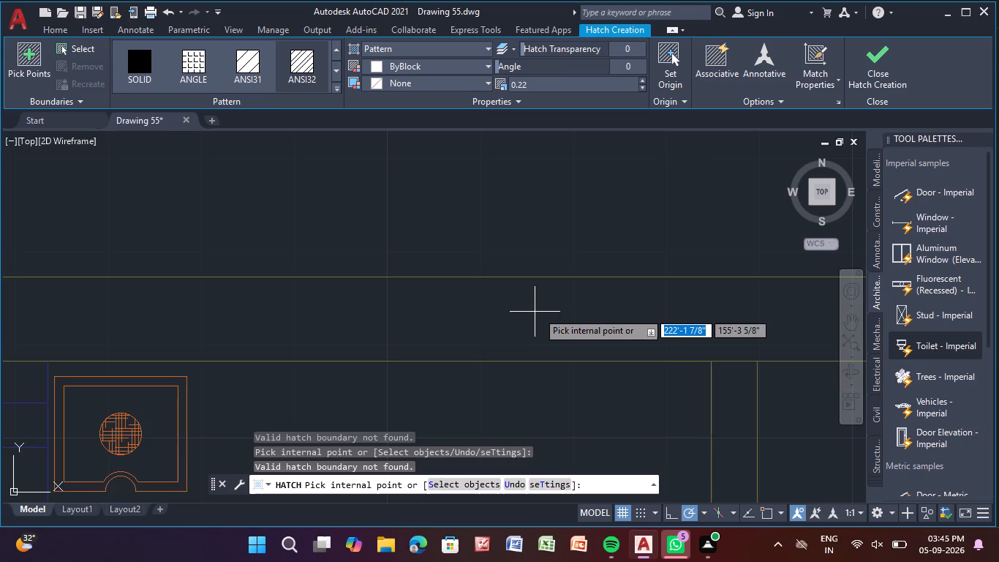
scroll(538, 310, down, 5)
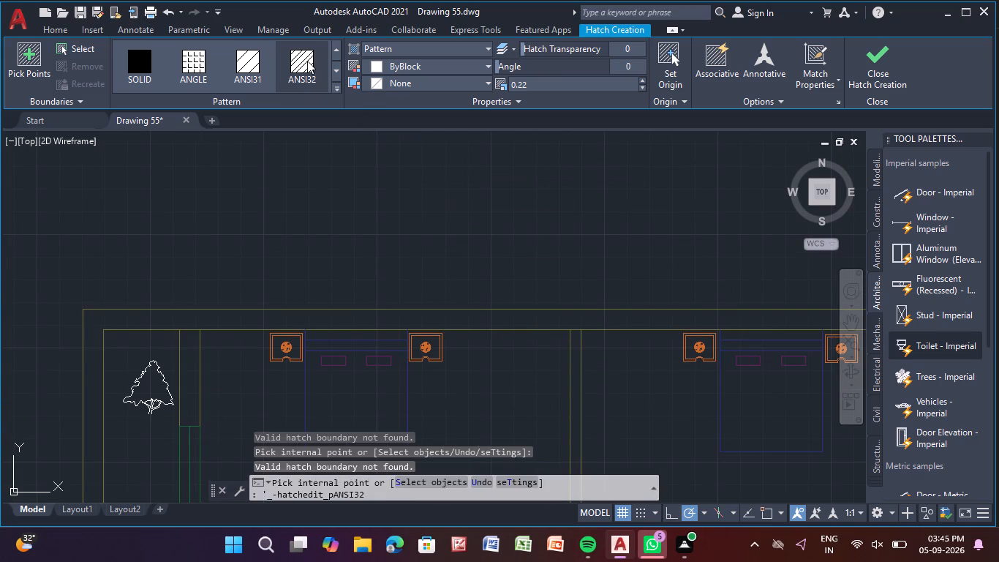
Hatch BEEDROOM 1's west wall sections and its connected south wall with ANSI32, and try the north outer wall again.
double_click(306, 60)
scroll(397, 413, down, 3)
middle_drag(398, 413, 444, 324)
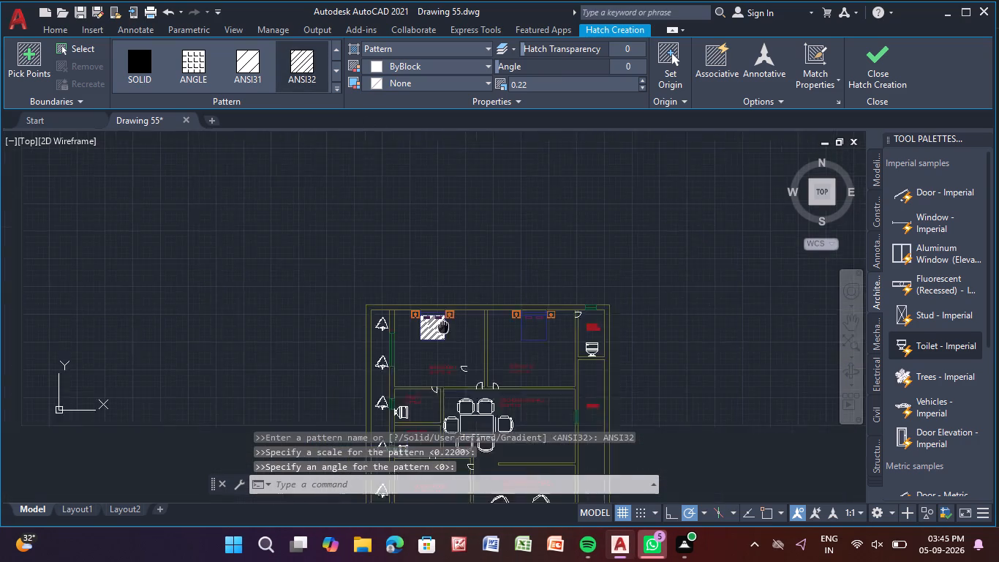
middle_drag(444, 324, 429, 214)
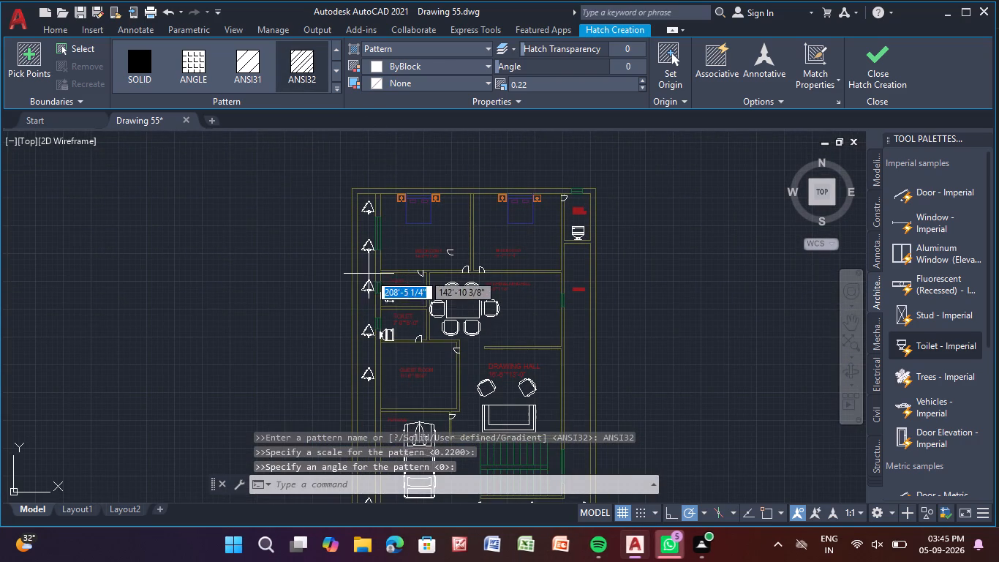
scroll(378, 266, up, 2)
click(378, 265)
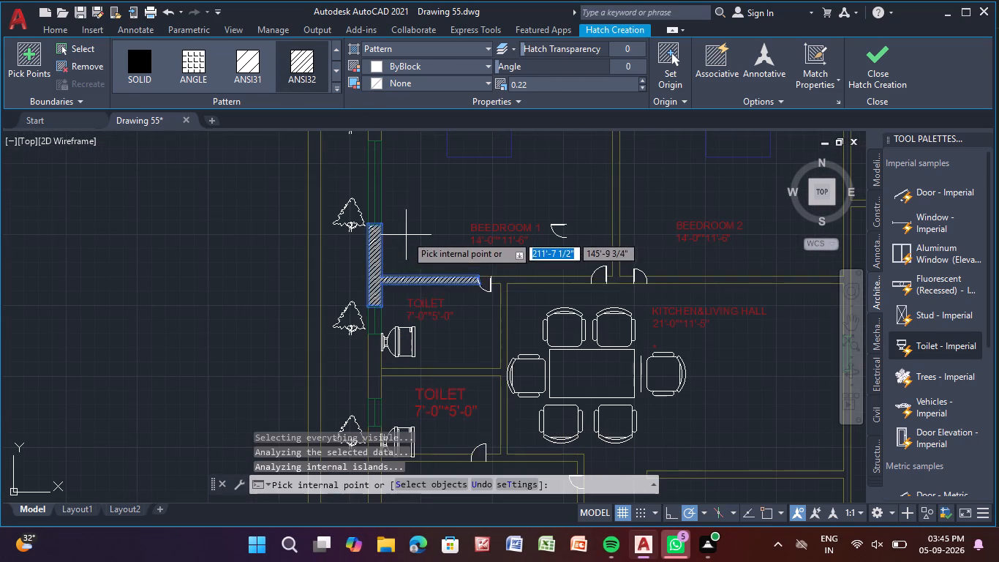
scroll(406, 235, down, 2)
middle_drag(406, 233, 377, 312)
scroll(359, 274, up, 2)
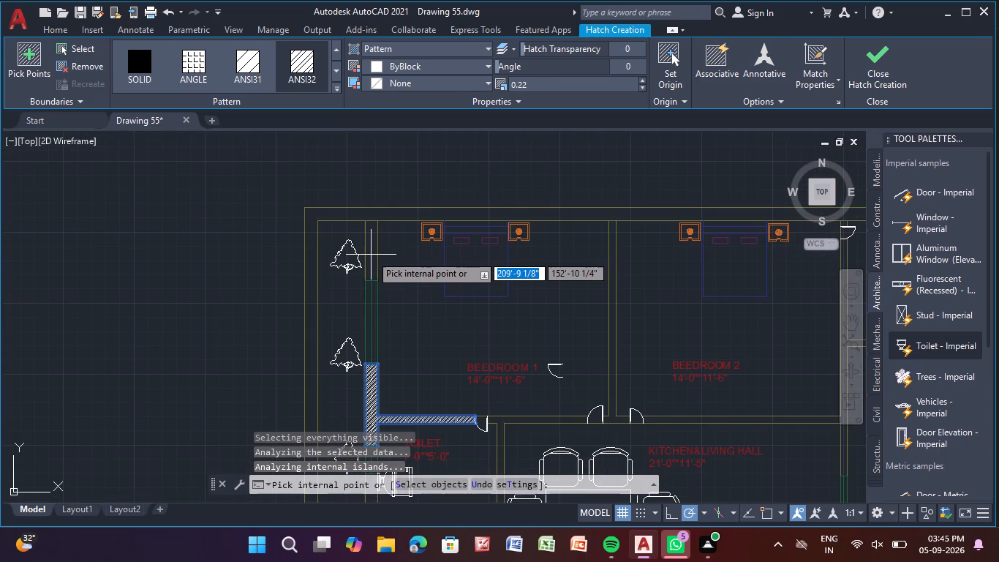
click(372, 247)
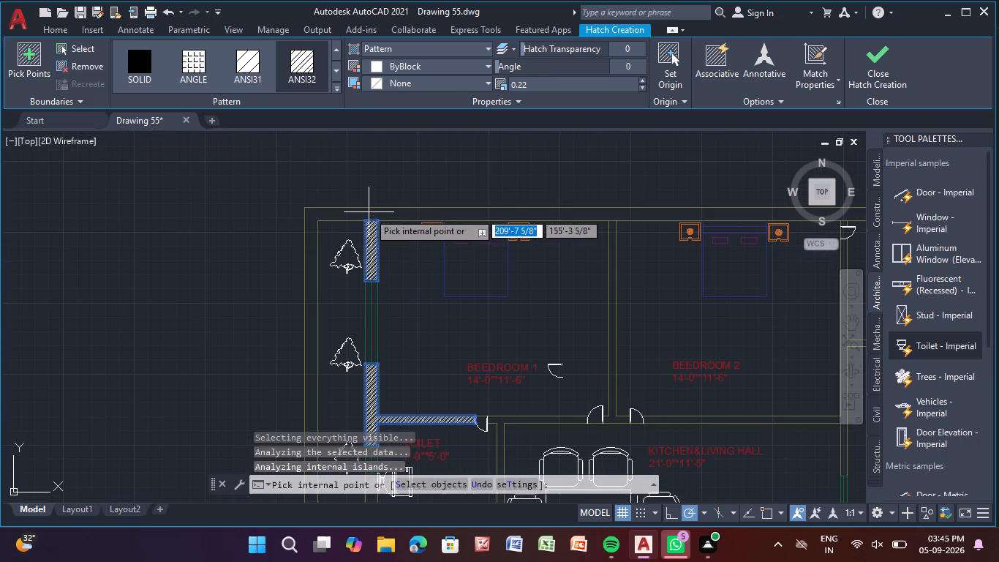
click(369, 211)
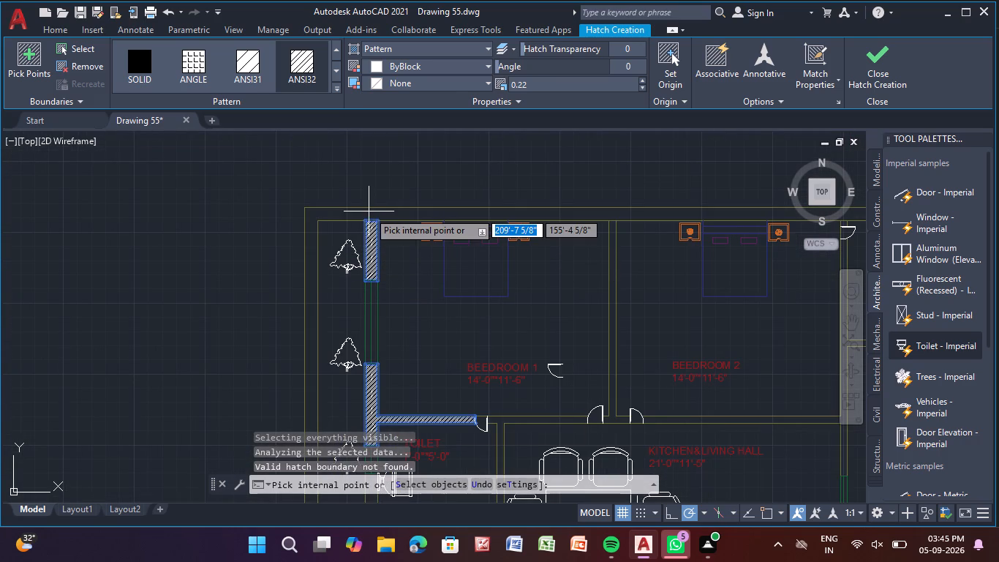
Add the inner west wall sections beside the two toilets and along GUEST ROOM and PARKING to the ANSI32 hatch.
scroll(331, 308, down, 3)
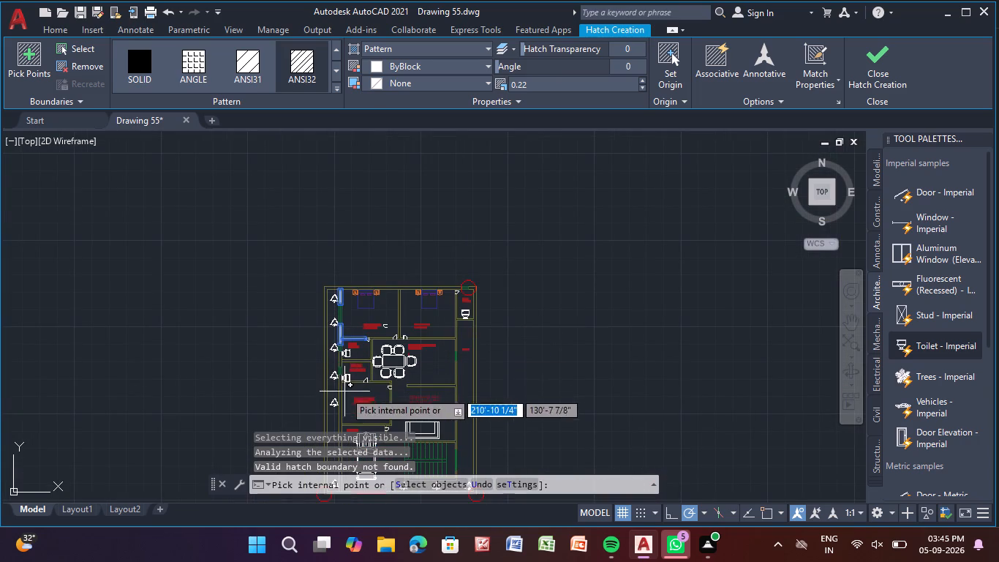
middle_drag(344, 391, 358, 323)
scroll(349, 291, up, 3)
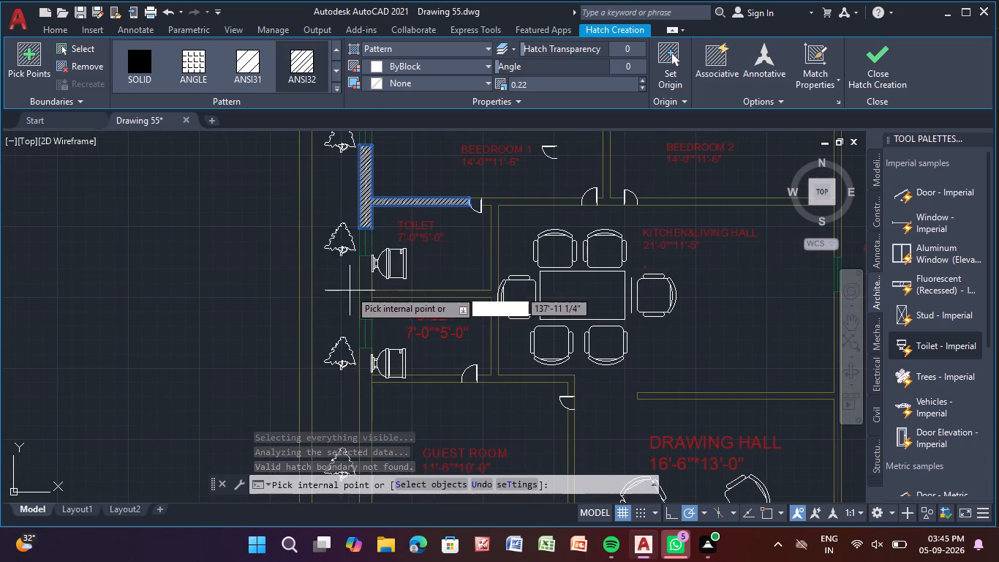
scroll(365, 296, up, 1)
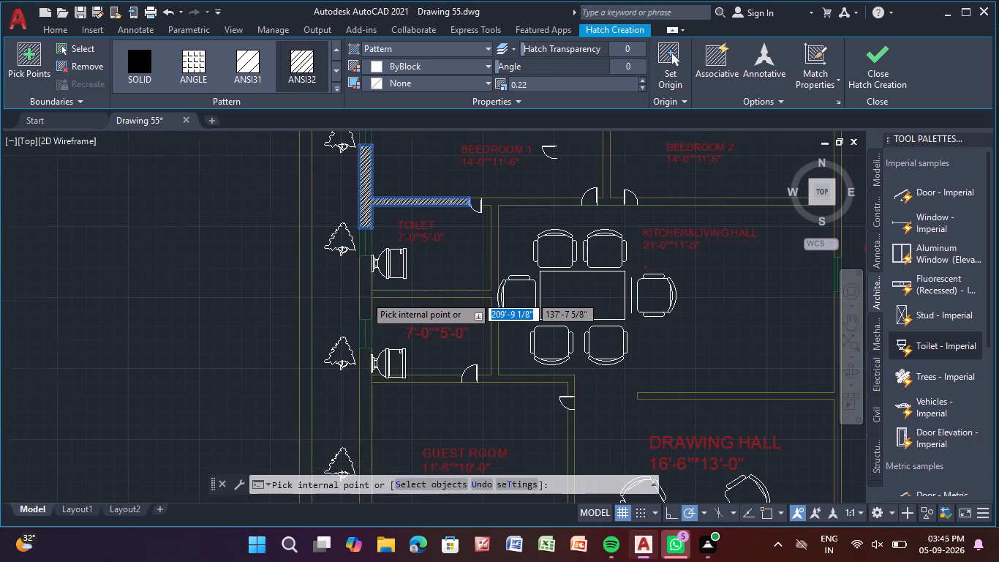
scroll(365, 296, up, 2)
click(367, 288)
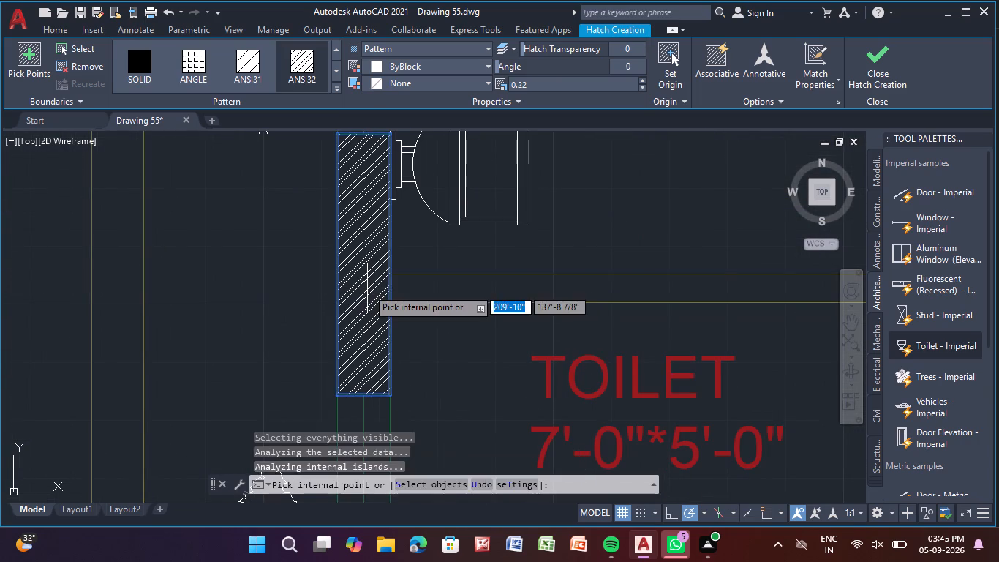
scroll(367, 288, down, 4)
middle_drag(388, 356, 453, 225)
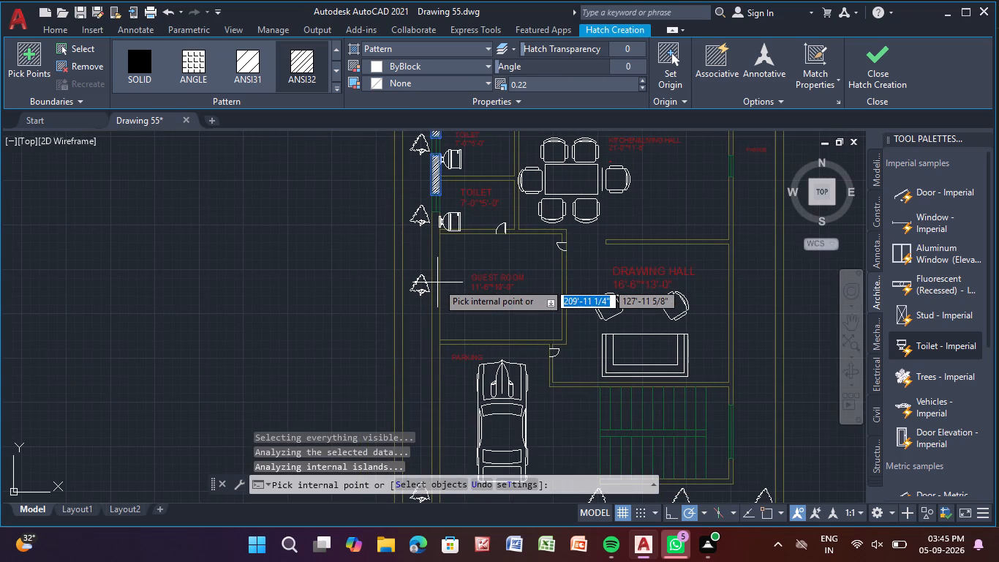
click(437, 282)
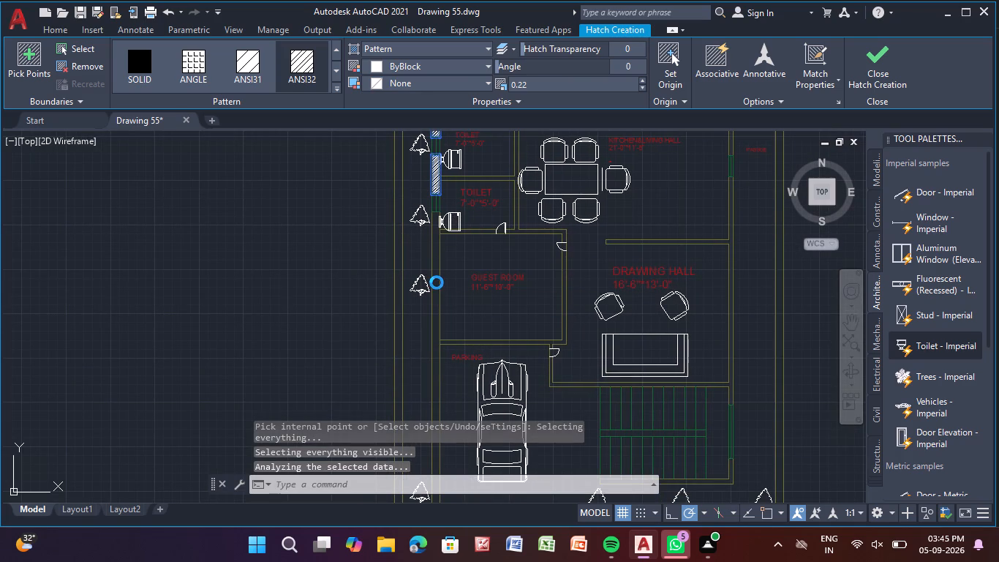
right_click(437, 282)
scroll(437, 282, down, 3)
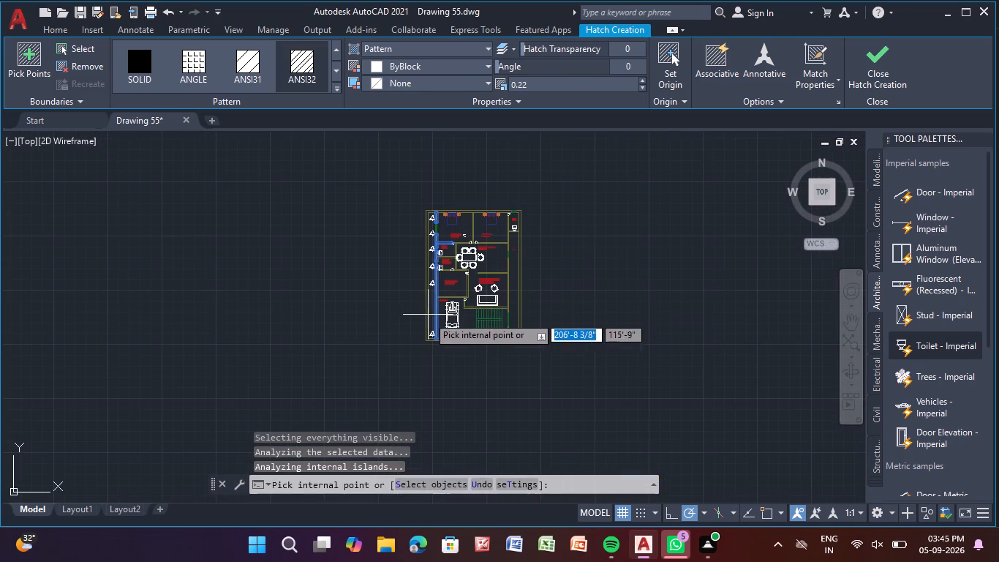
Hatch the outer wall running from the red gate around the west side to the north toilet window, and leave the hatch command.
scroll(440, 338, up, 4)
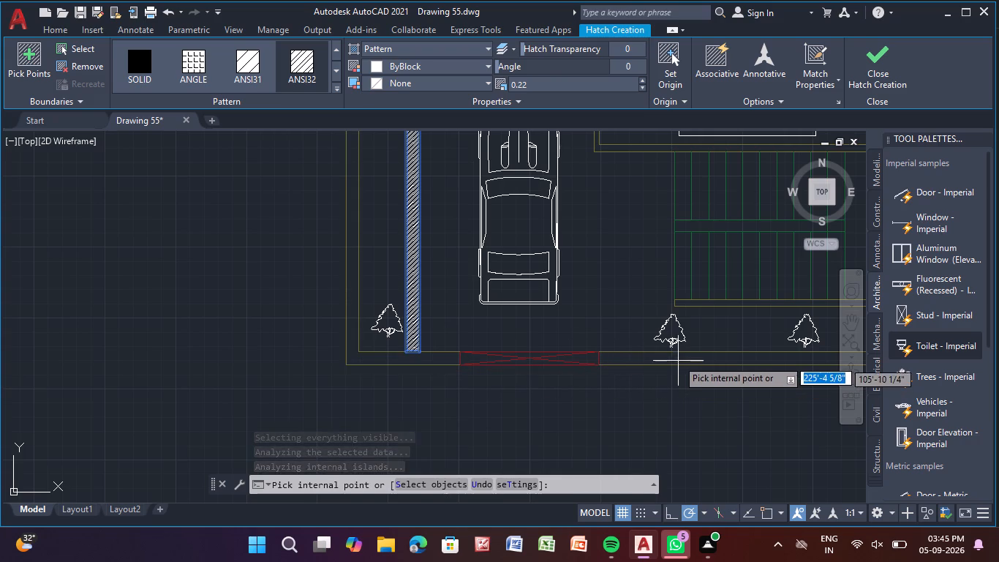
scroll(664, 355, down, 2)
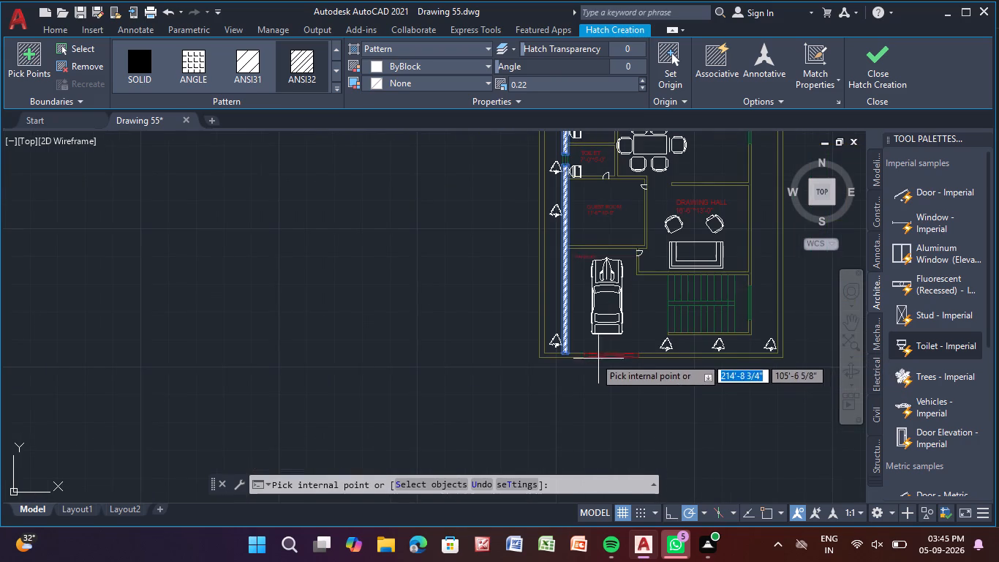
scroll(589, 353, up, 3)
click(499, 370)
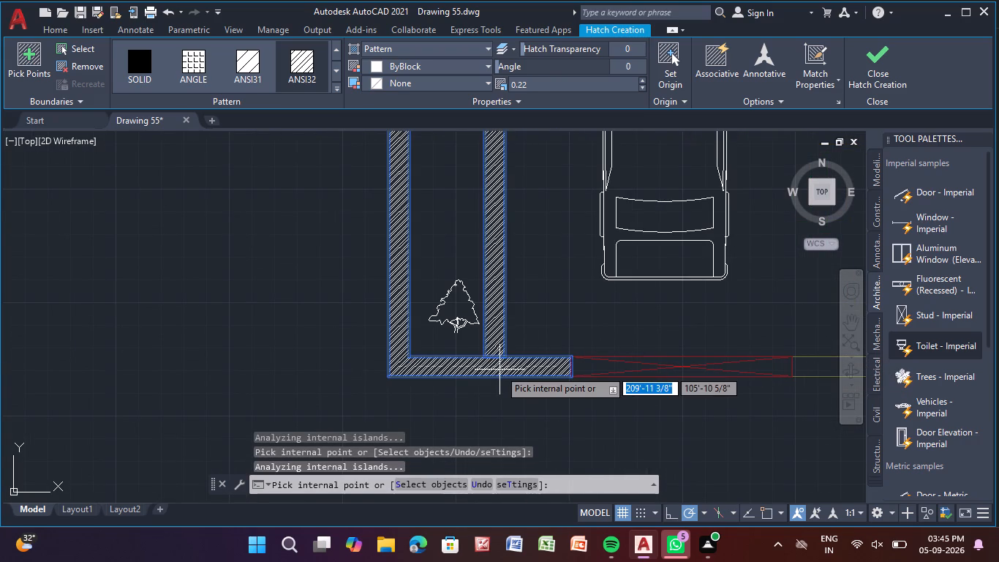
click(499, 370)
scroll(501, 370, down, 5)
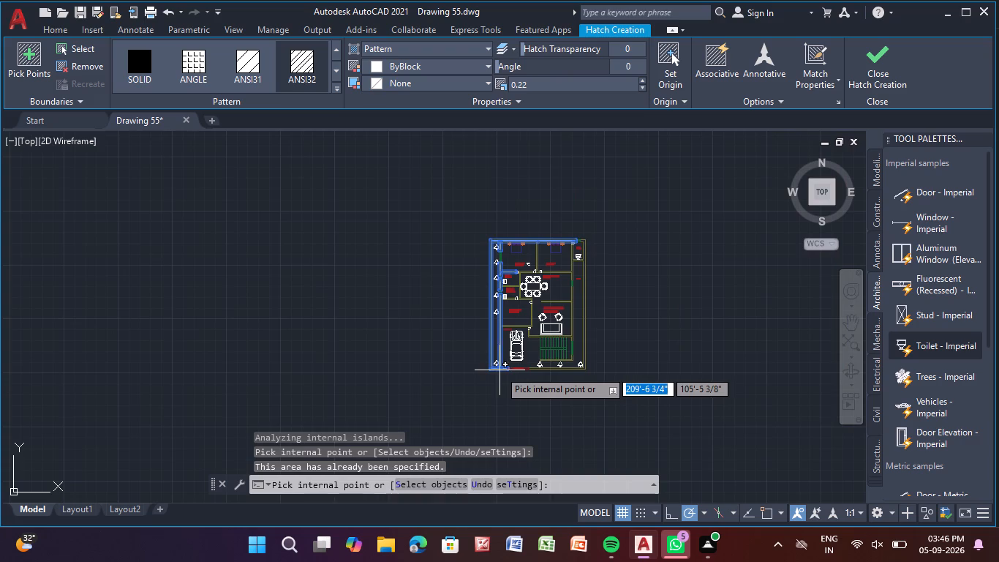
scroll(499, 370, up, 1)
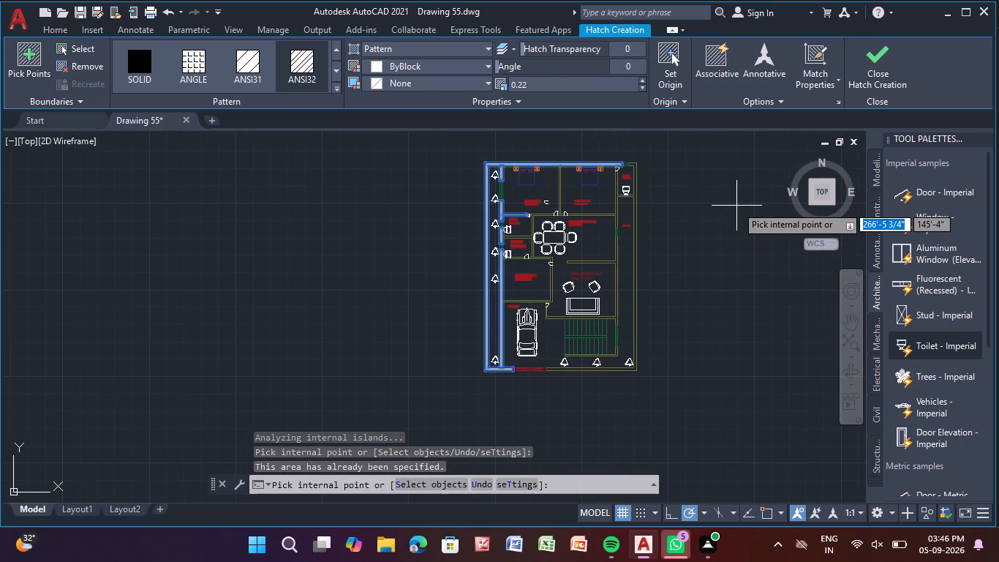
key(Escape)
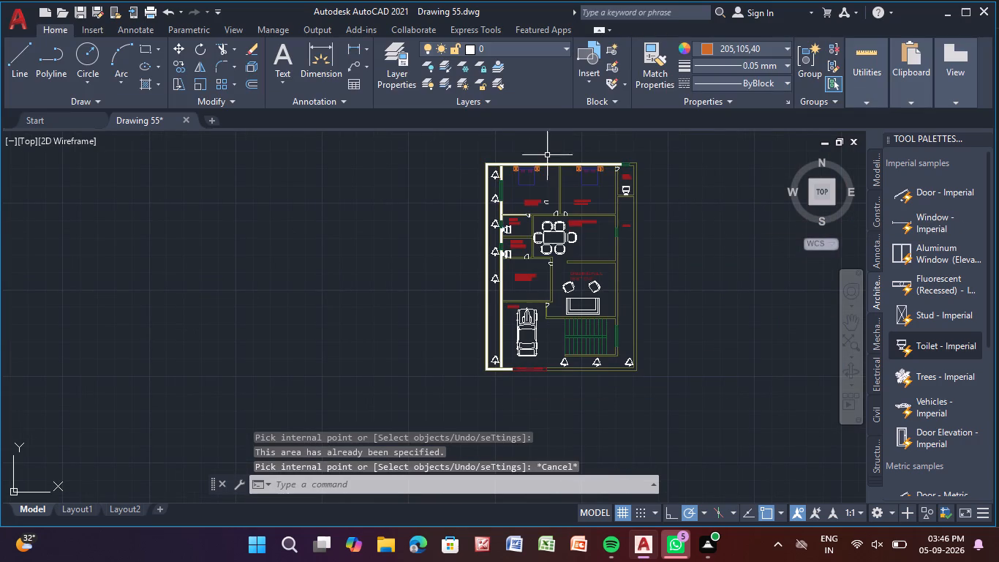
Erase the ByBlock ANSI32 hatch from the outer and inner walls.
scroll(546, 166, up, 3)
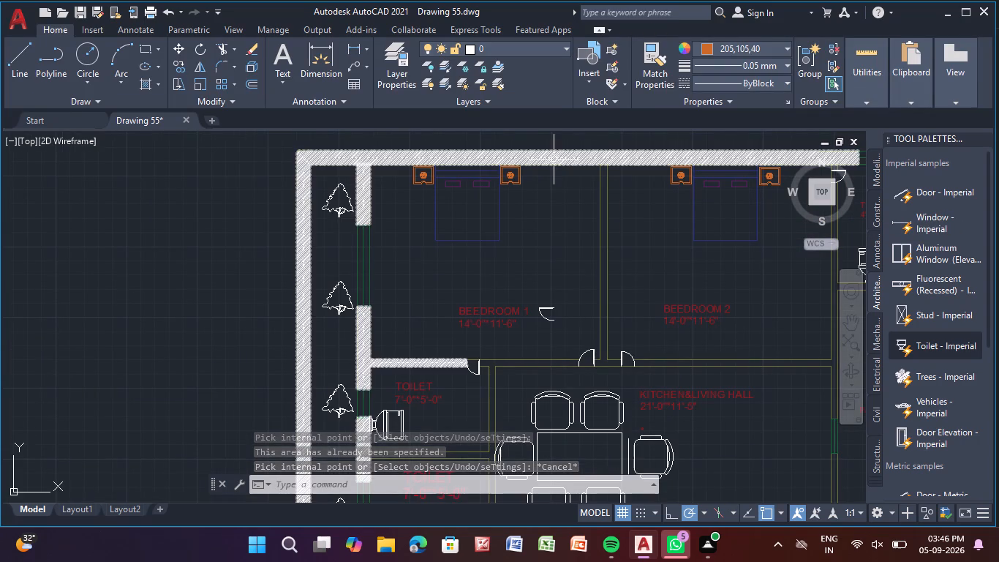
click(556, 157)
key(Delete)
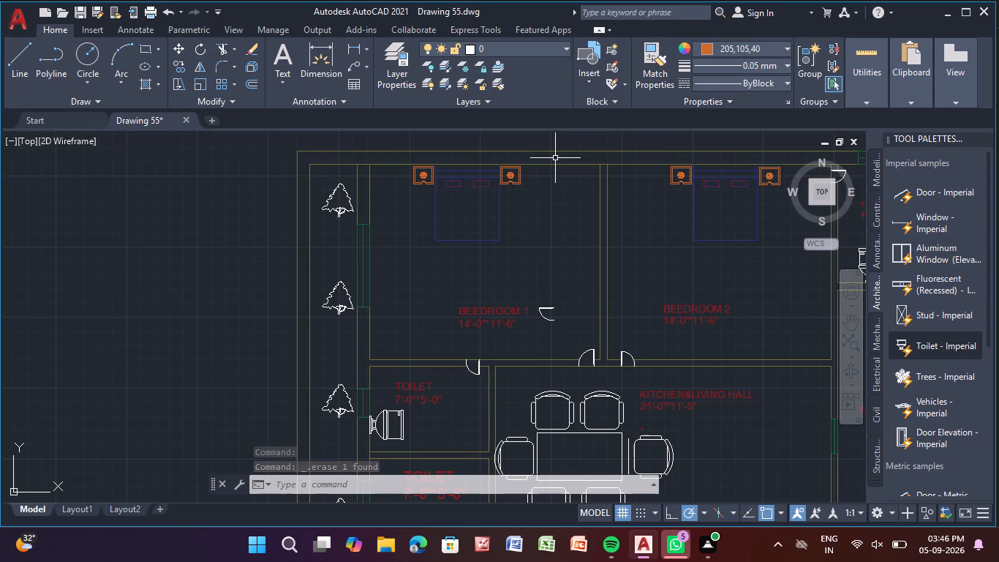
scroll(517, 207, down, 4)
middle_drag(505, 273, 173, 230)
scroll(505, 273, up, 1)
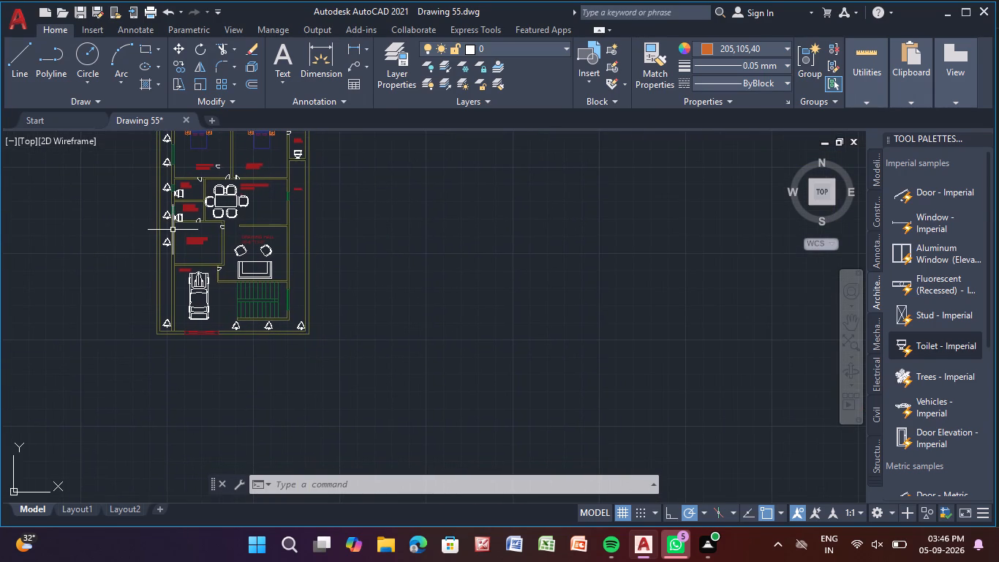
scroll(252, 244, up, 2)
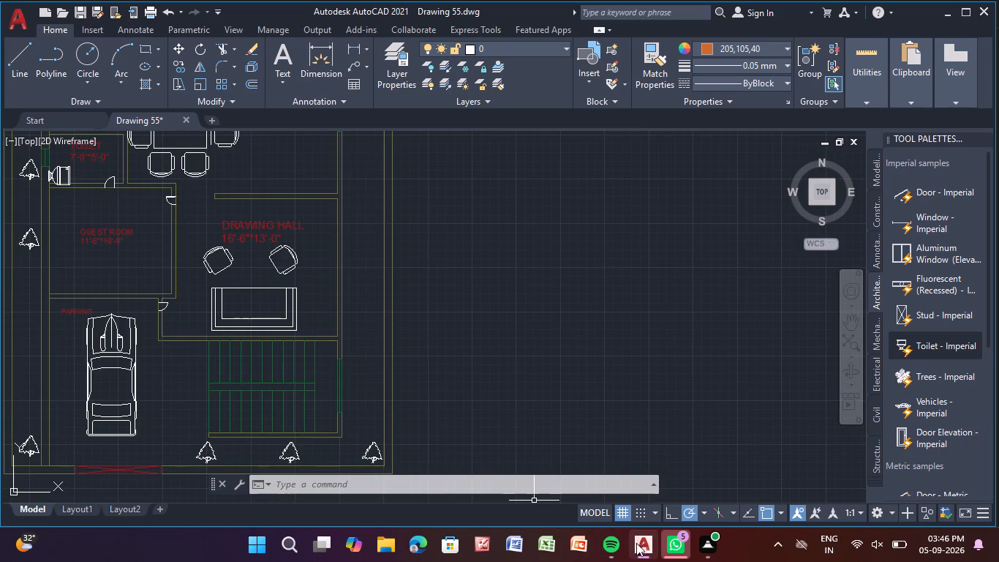
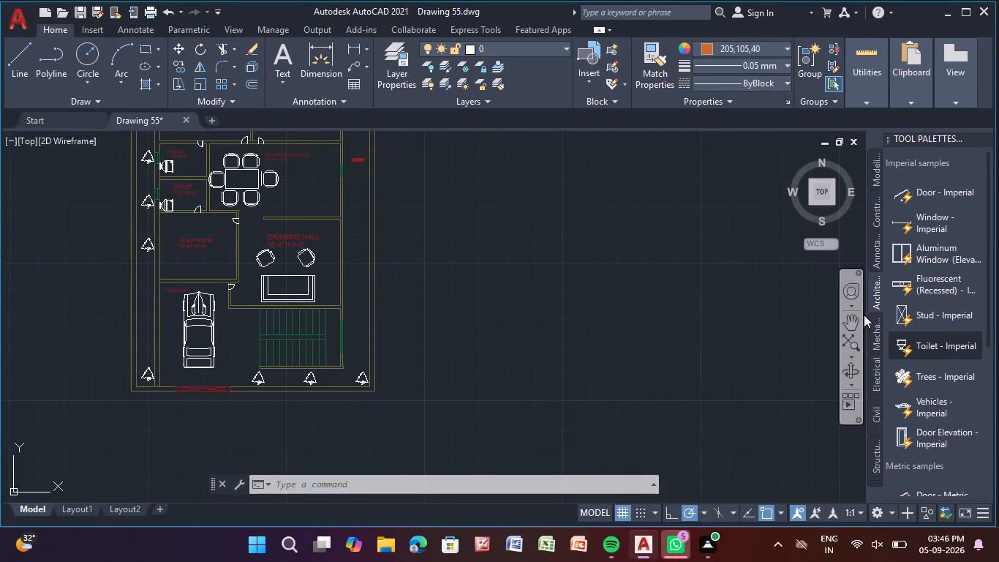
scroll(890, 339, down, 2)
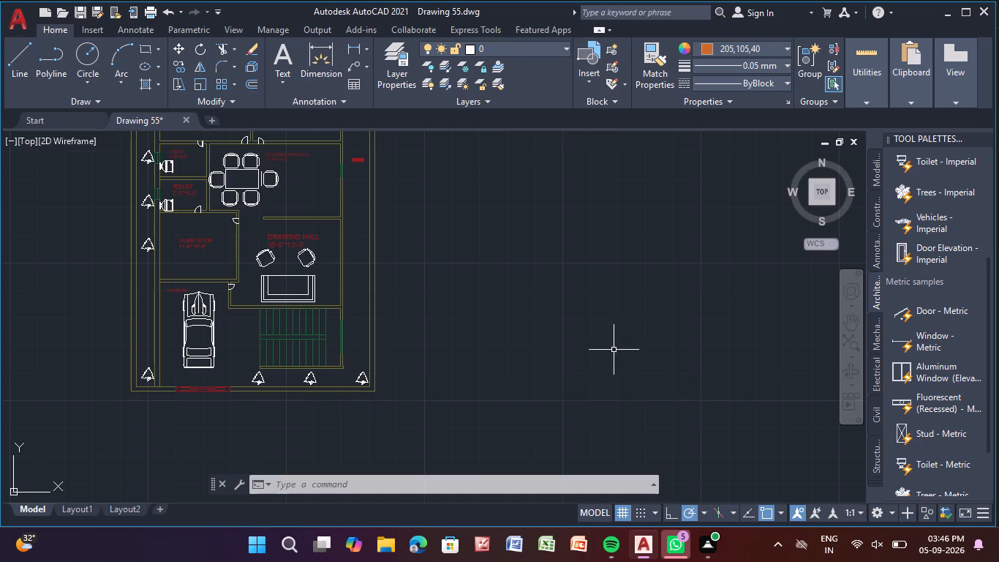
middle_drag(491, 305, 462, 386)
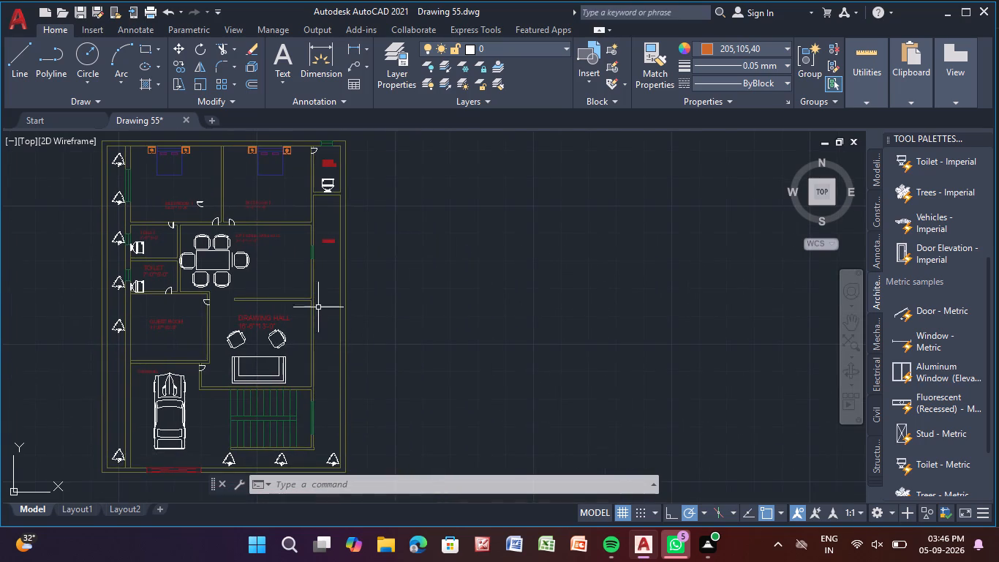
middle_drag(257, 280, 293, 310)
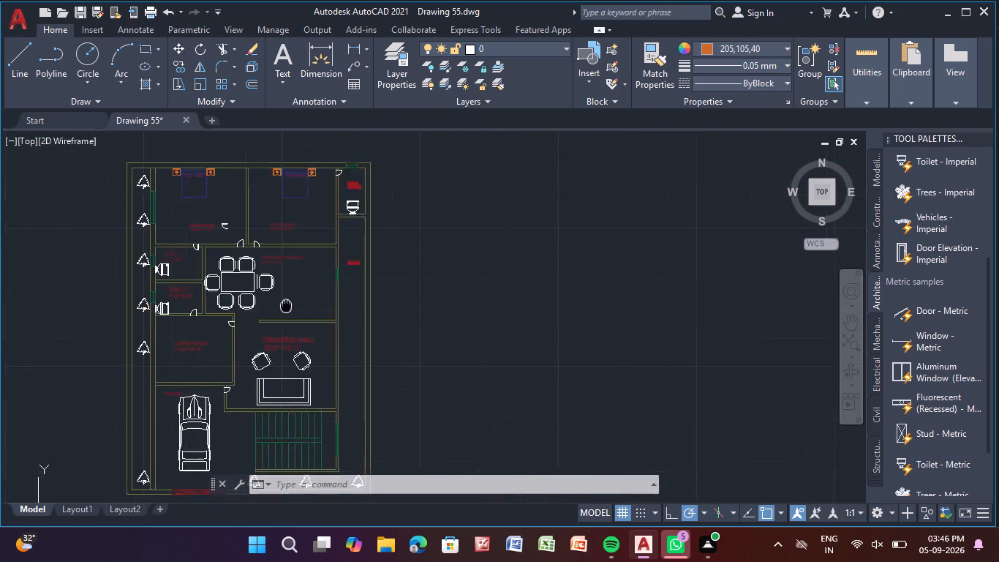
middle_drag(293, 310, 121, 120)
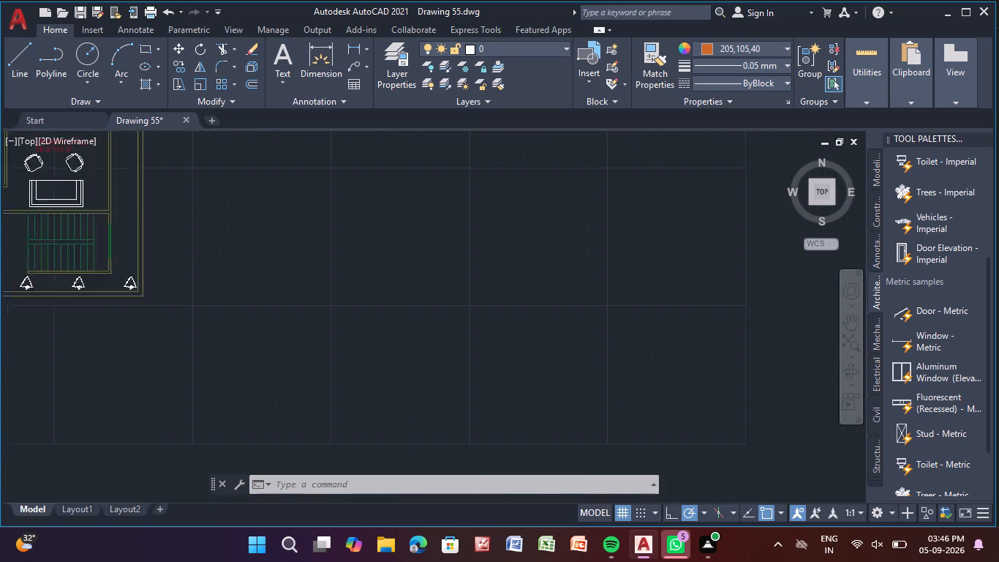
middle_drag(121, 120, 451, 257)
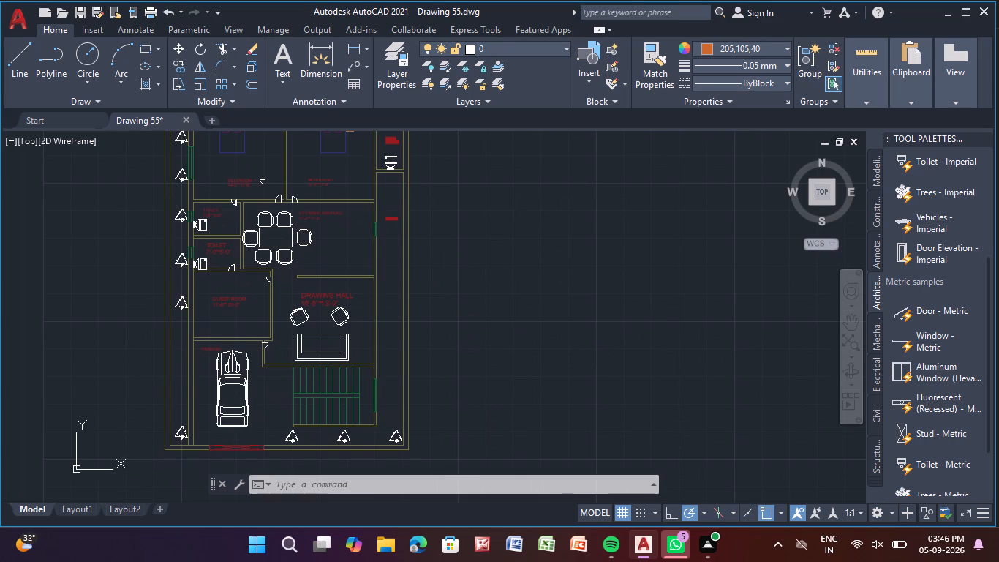
Move the tree beside the upper toilet, just below Bedroom 1, about 0'-3 1/4" at 180°, away from the toilet wall.
scroll(171, 217, up, 1)
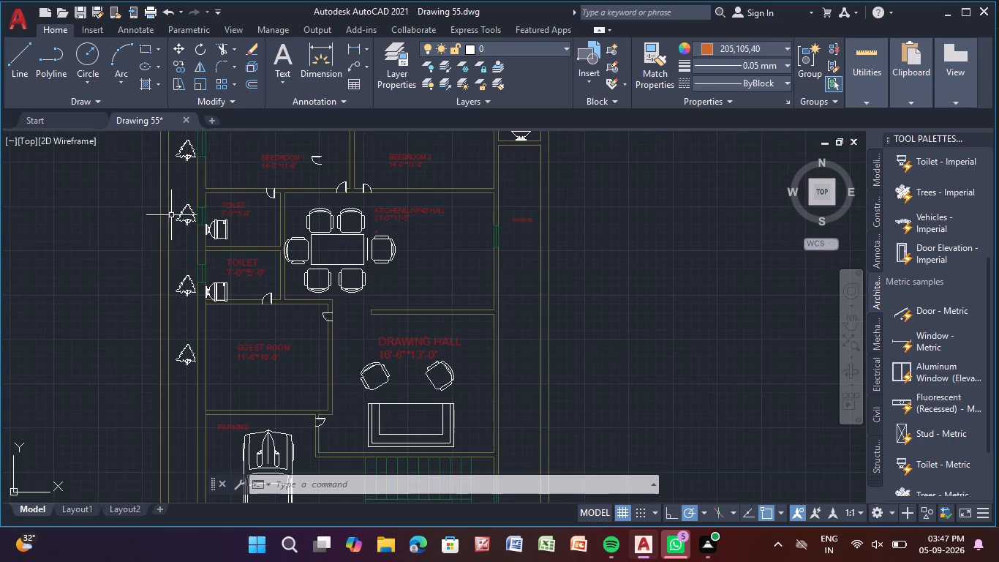
scroll(183, 214, up, 4)
click(161, 201)
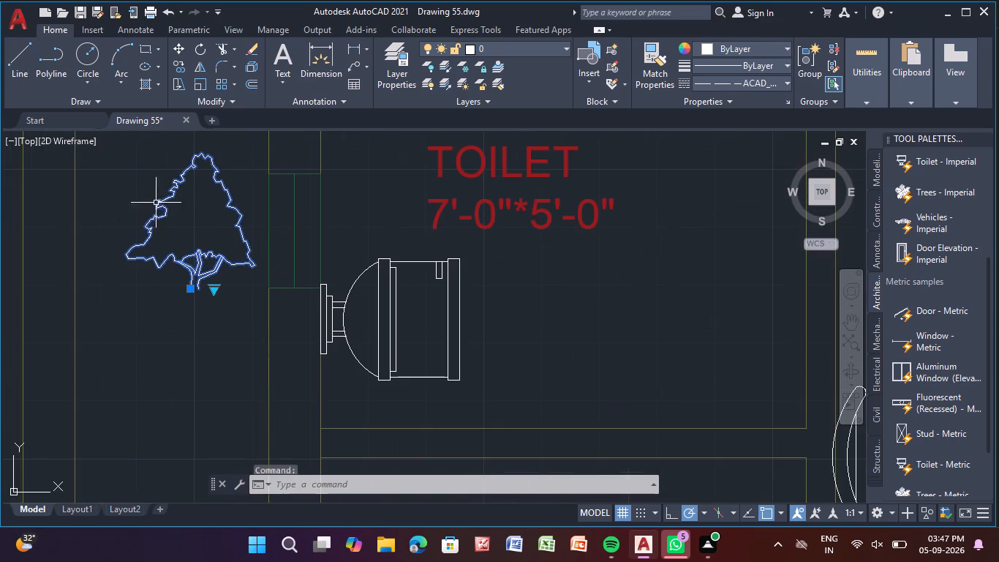
click(188, 288)
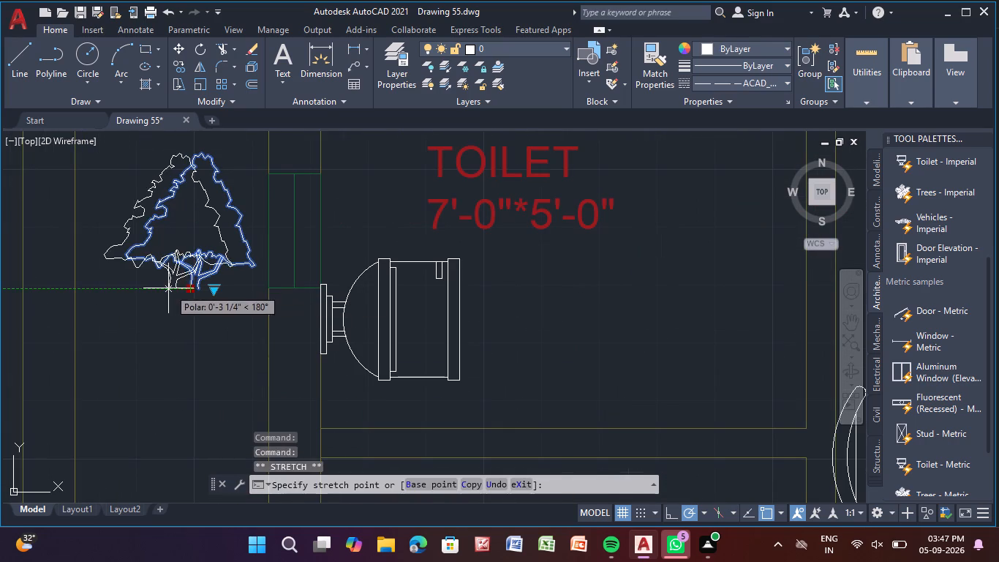
click(168, 288)
scroll(190, 271, down, 4)
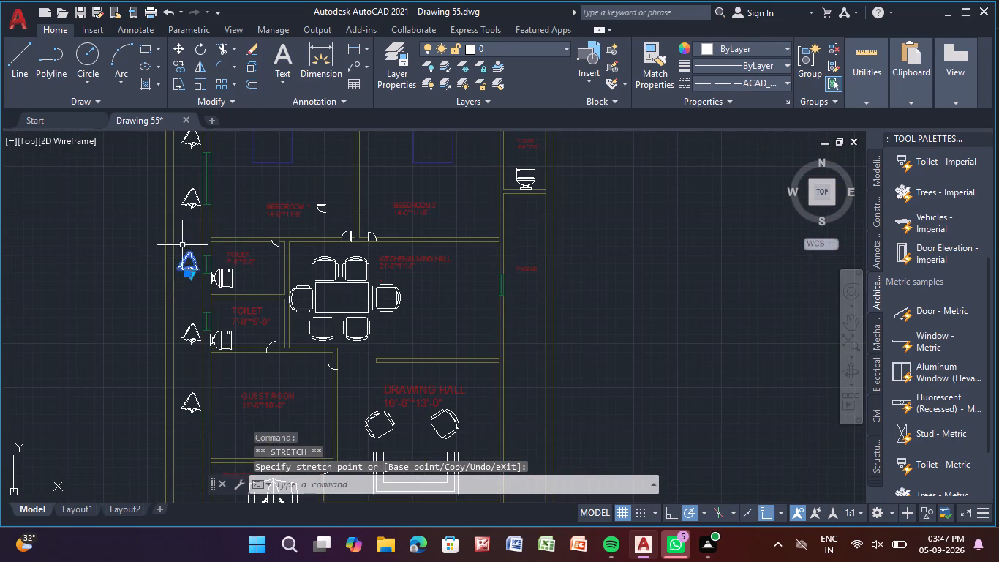
scroll(210, 224, up, 2)
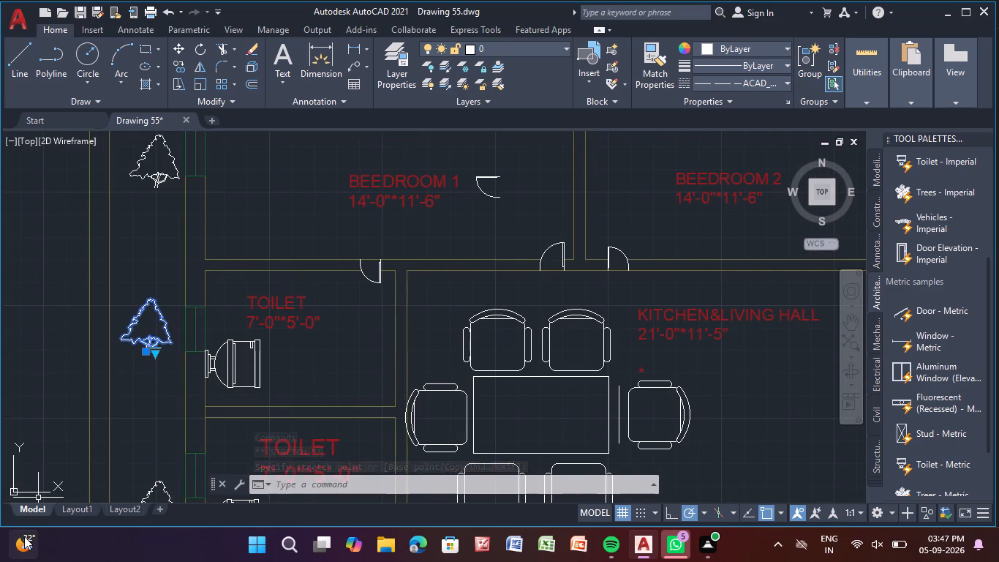
key(Escape)
scroll(156, 530, down, 4)
scroll(121, 378, down, 4)
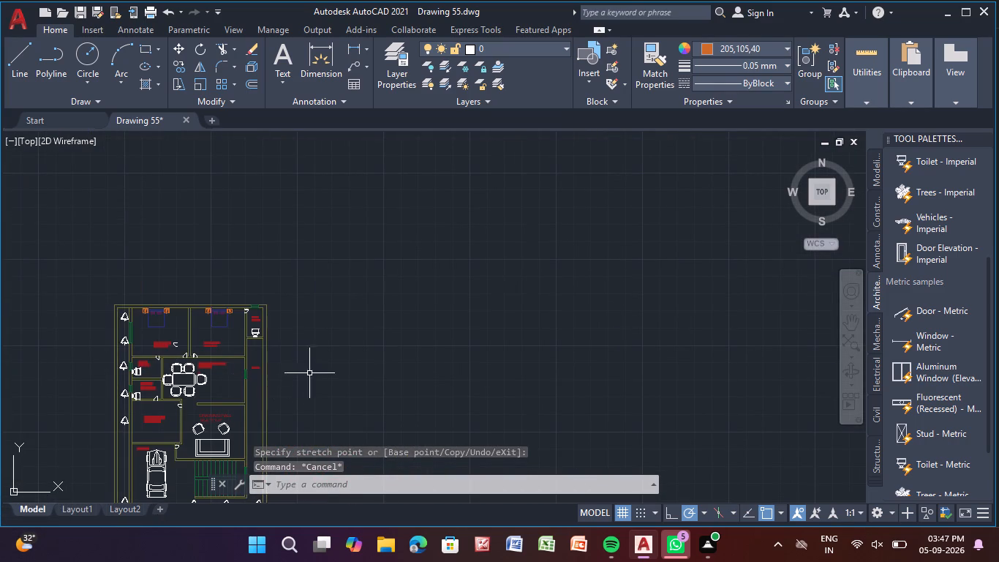
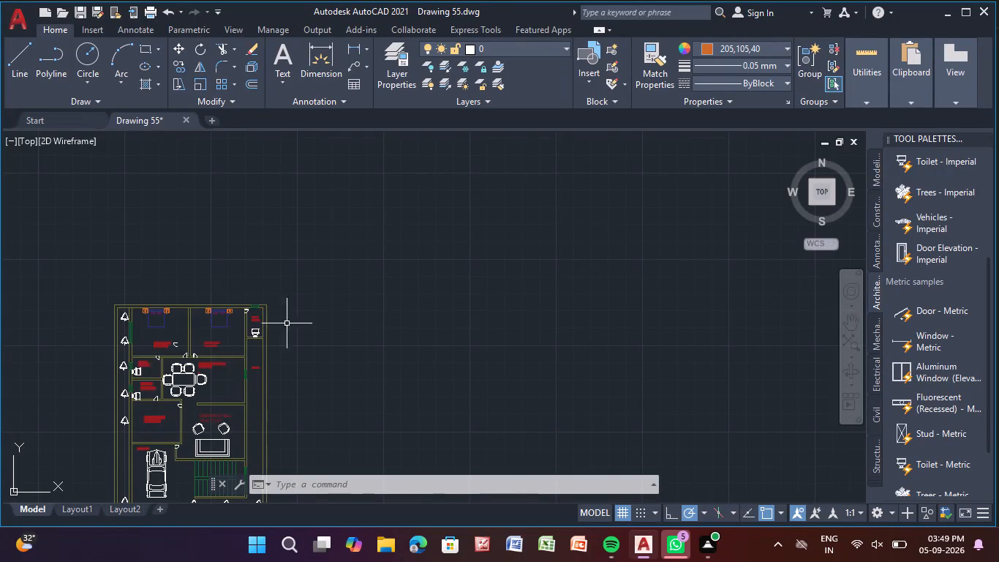
Delete the stray door symbol standing inside Bedroom 1, beside the room label and away from the walls.
middle_drag(165, 389, 223, 253)
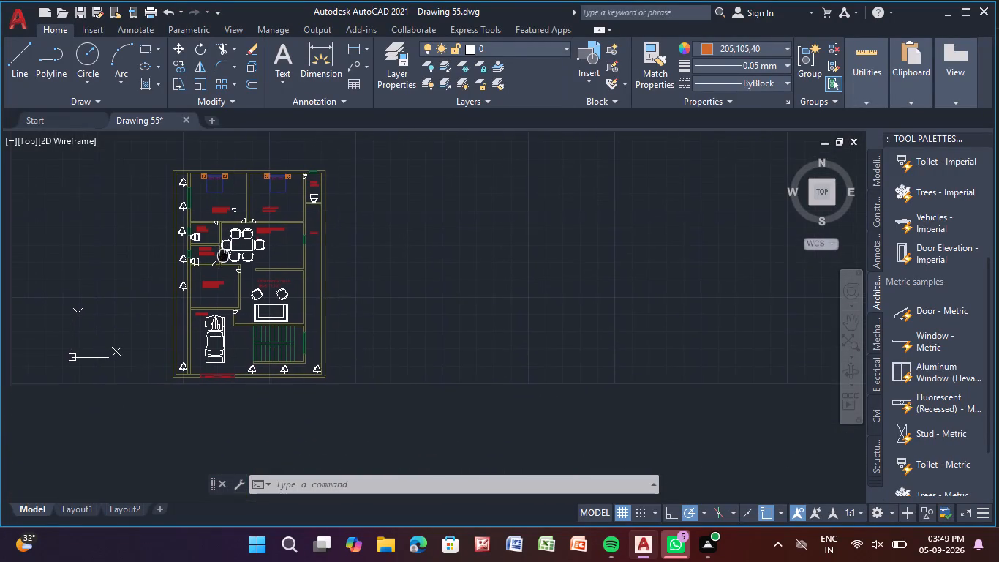
middle_drag(223, 253, 224, 253)
scroll(224, 253, up, 4)
scroll(224, 253, down, 2)
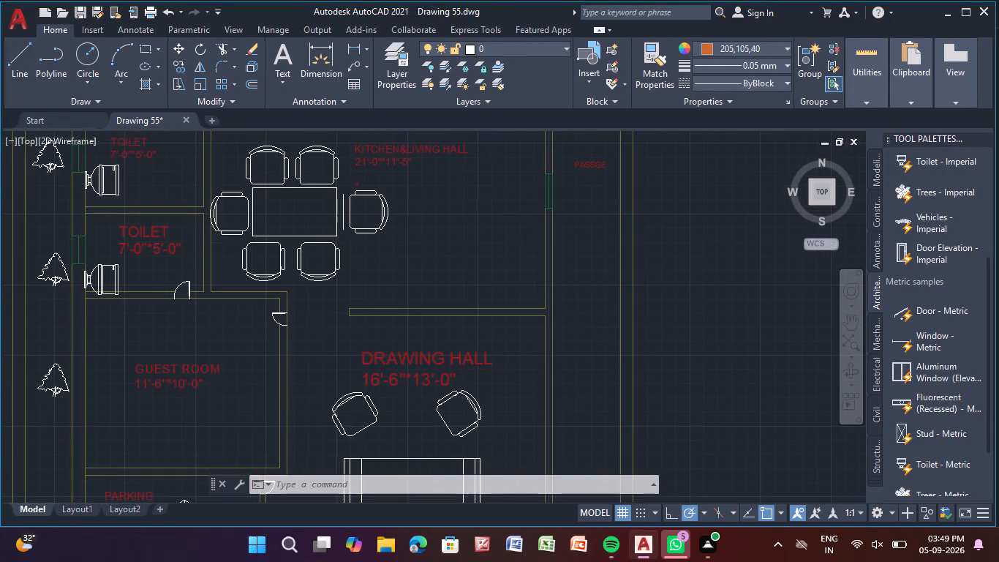
scroll(259, 228, down, 2)
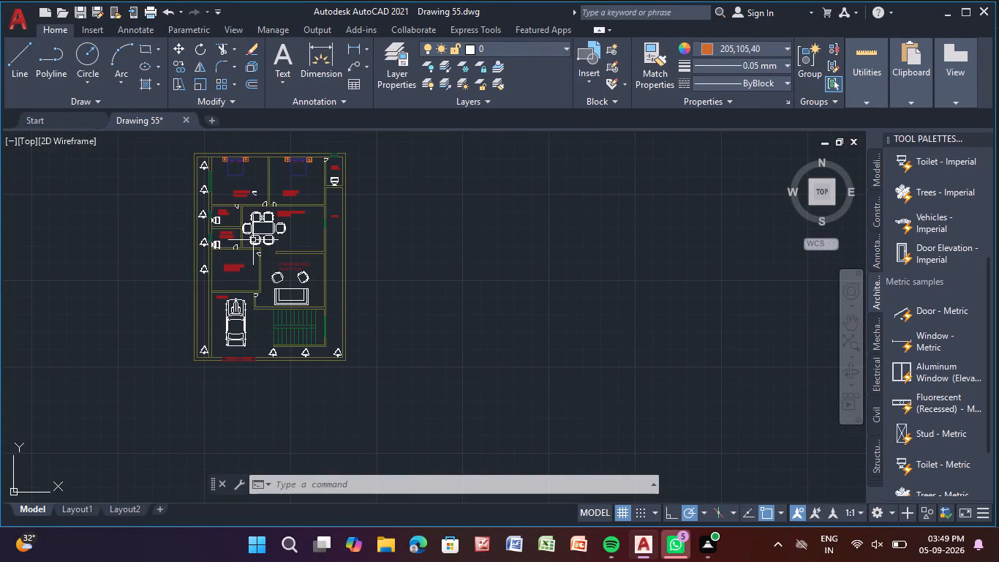
scroll(231, 217, up, 1)
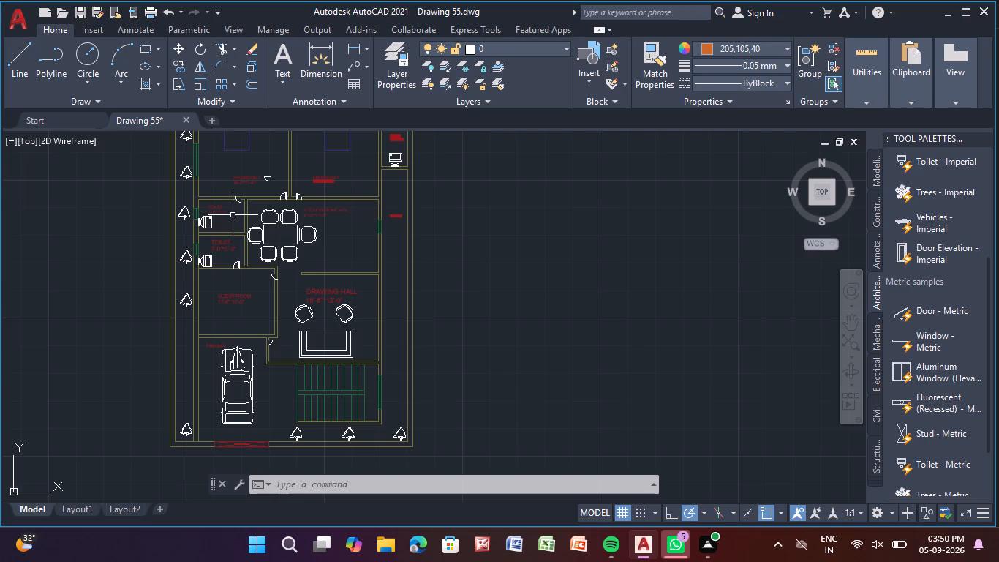
middle_drag(233, 215, 260, 251)
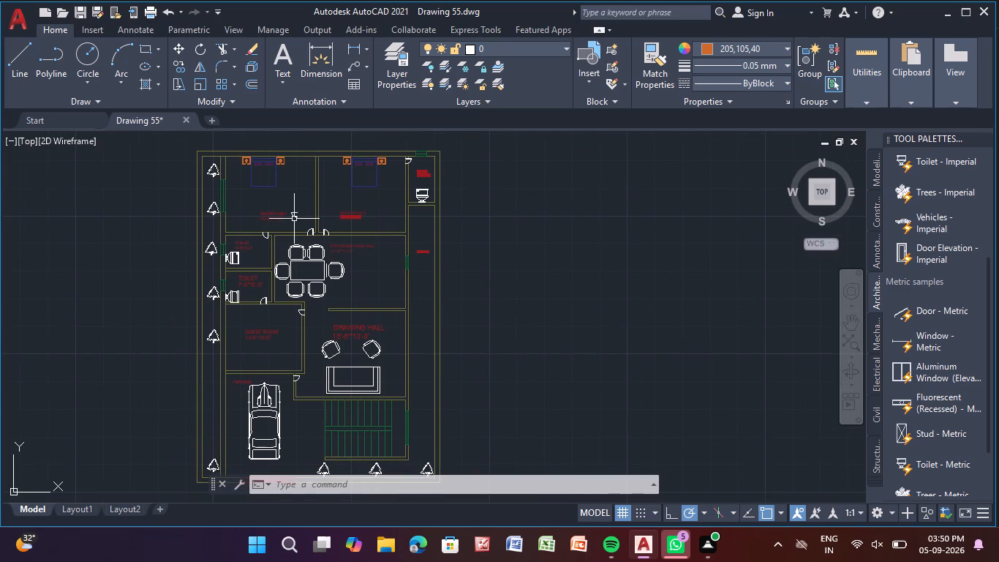
click(296, 216)
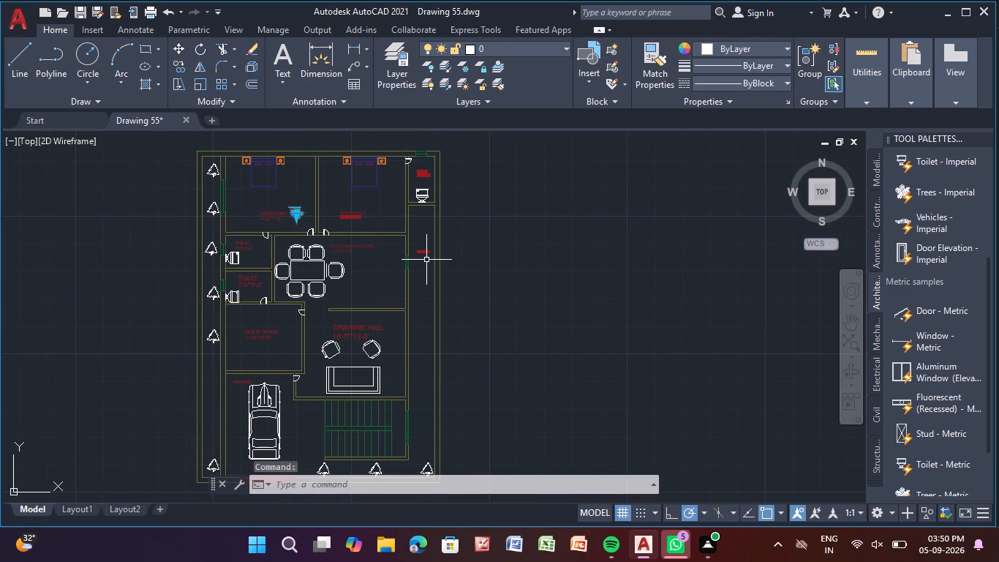
key(Delete)
key(Delete)
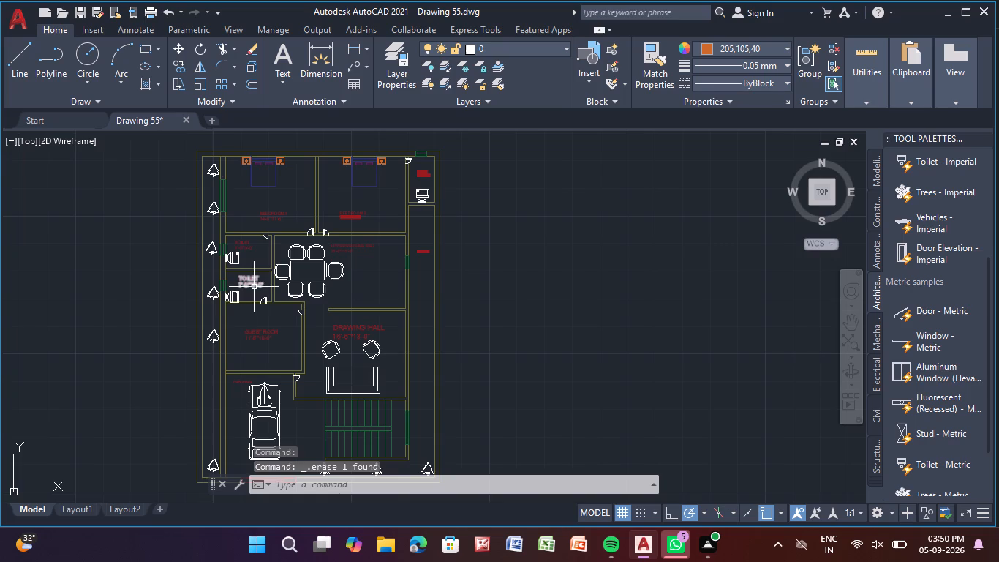
Move the toilet fixture in the lower toilet, above the Guest Room, about 0'-10" up along the outer wall, with its back against that wall.
scroll(232, 291, up, 1)
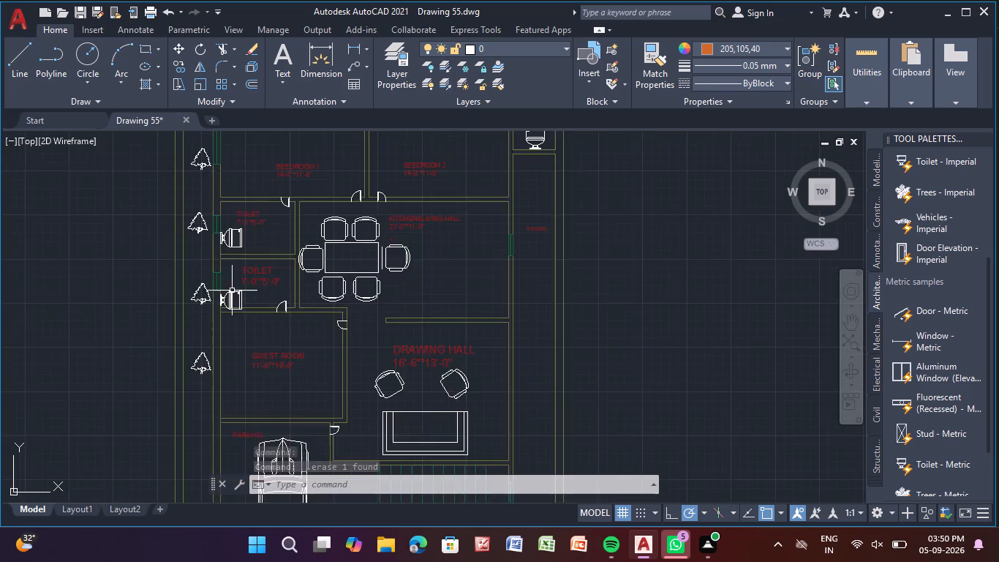
scroll(232, 291, up, 3)
click(230, 291)
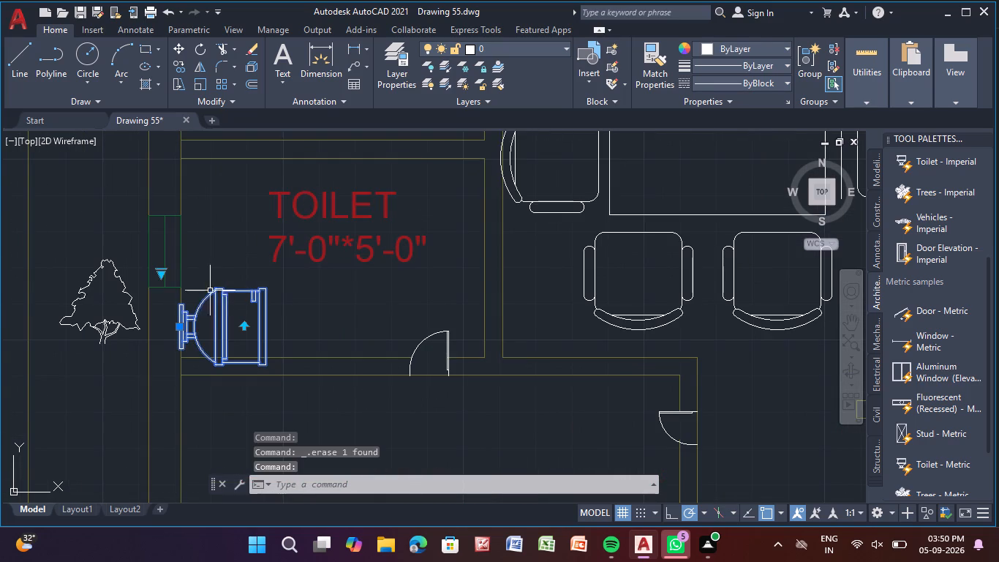
click(177, 329)
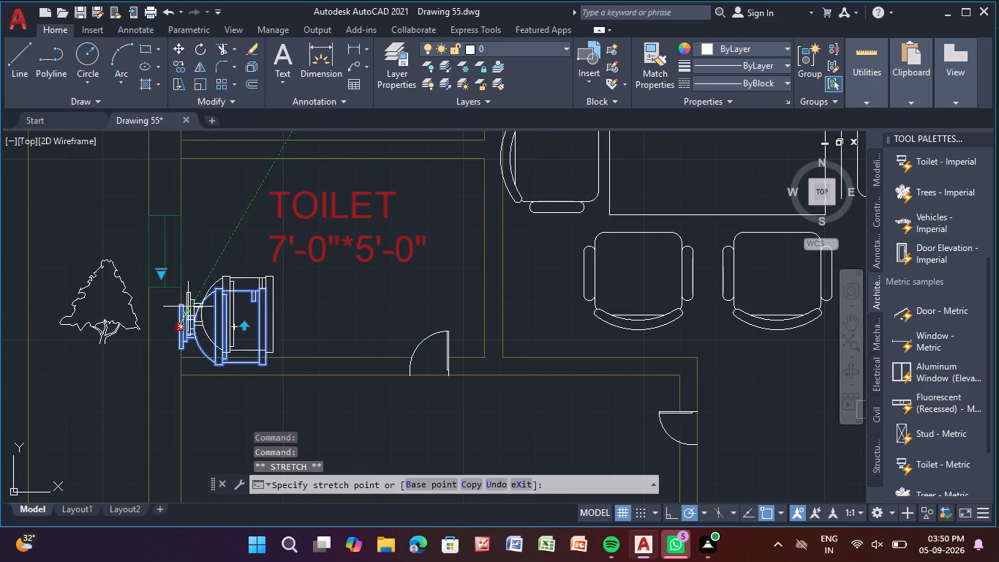
scroll(185, 290, up, 4)
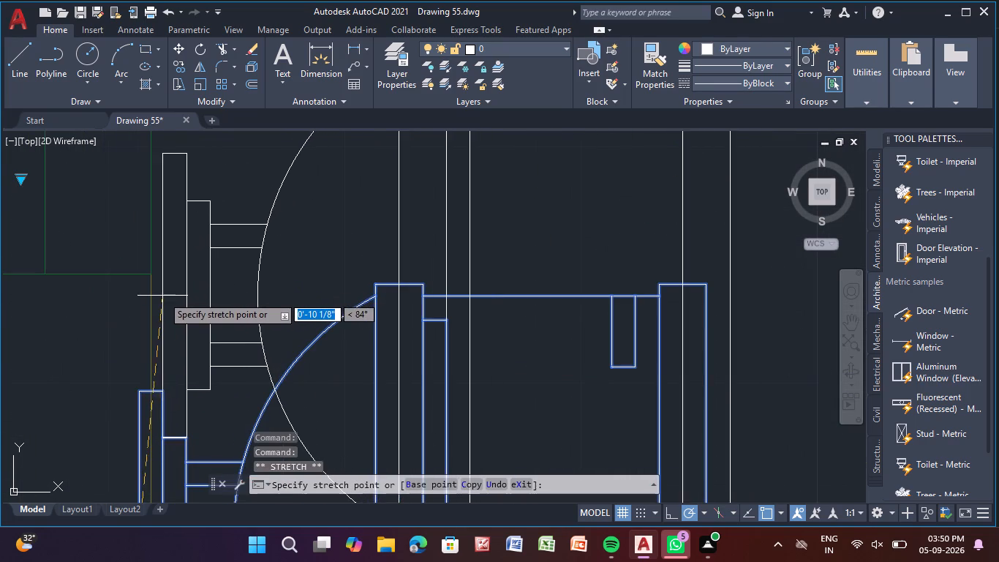
click(150, 295)
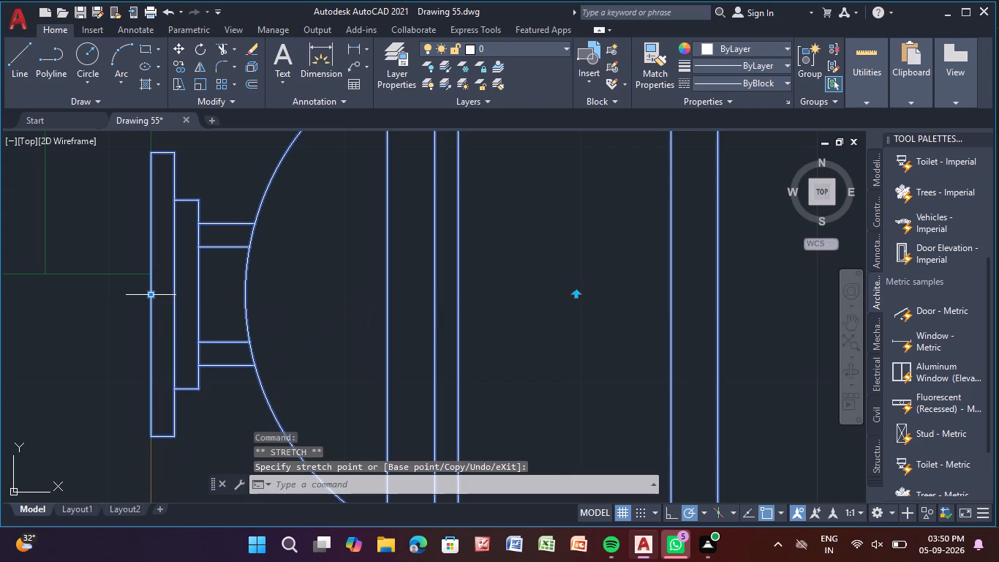
key(Escape)
key(Escape)
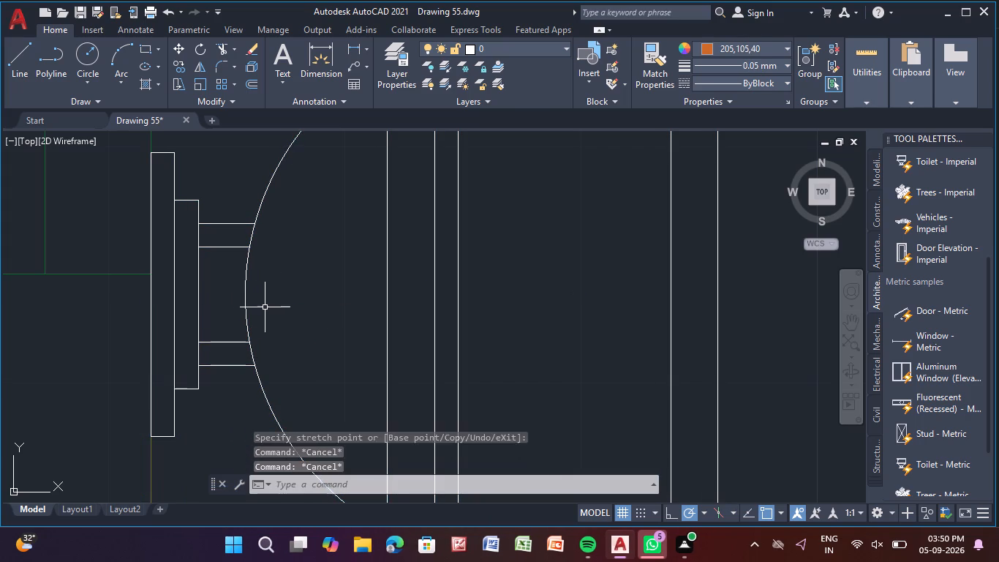
key(Escape)
scroll(285, 296, down, 5)
key(Escape)
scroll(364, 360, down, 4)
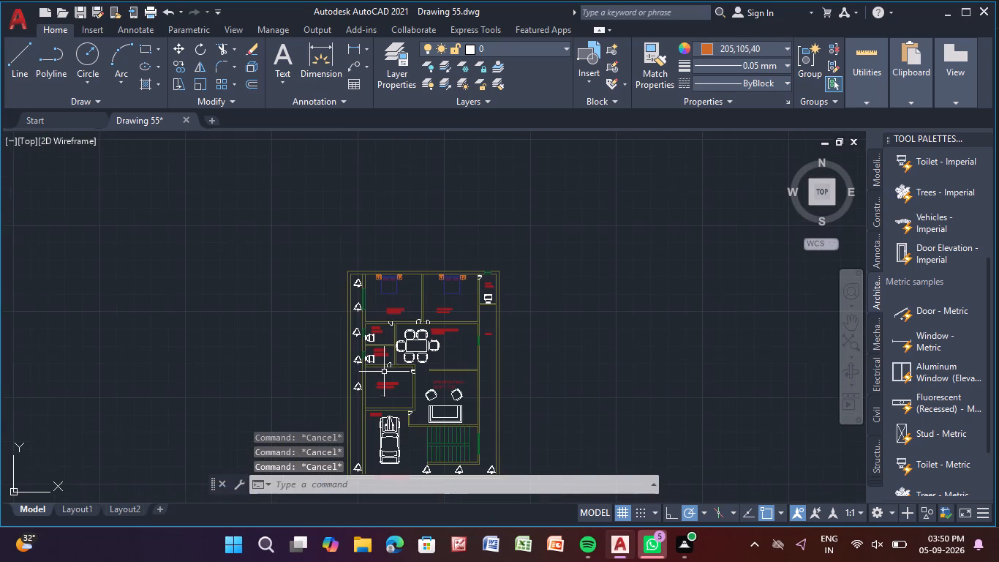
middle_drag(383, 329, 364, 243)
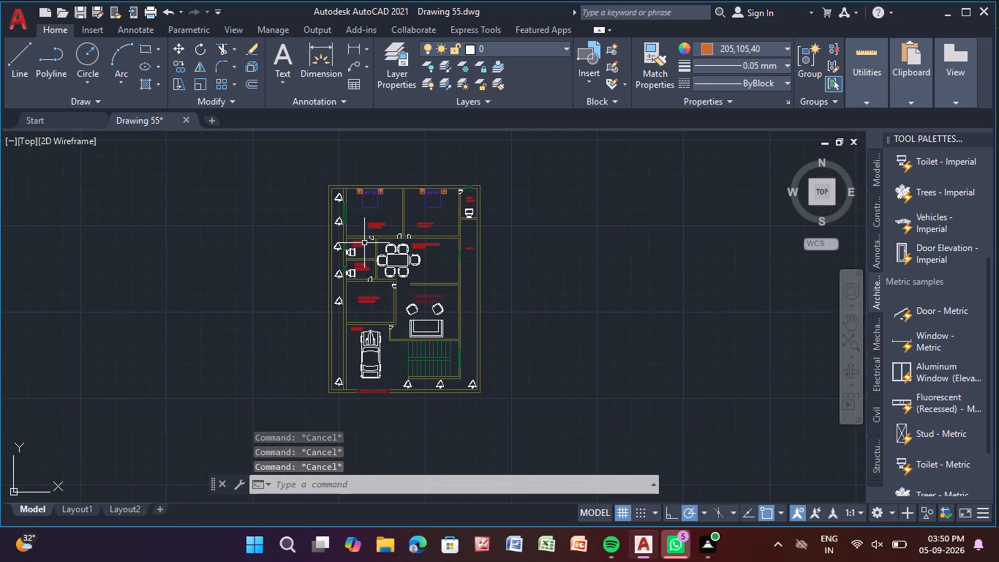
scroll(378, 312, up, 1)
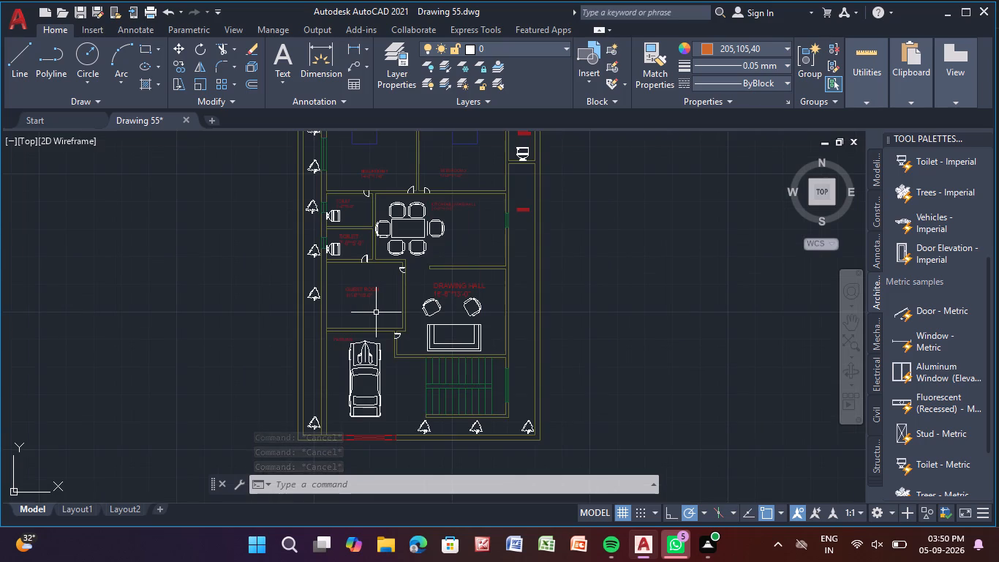